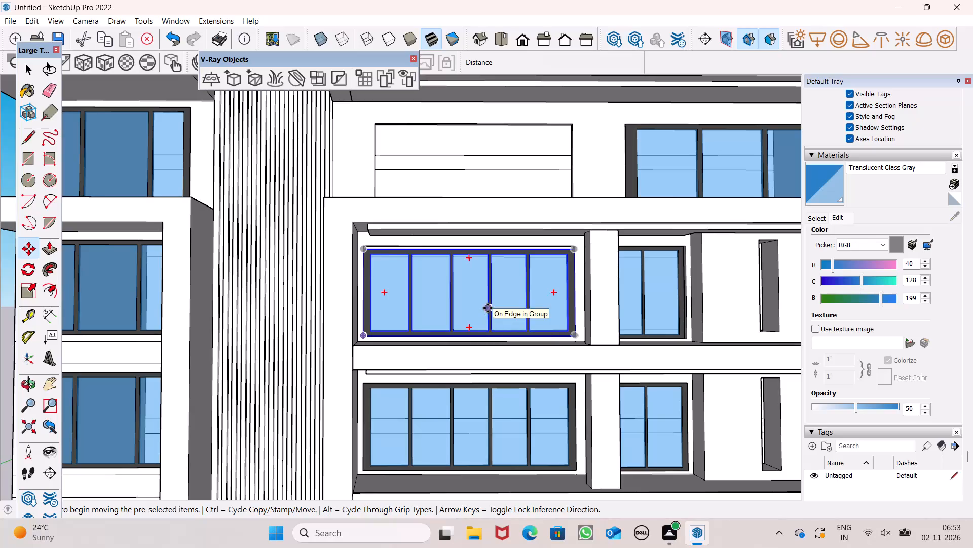
# Scale the fourth-storey five-pane window along the green and blue axes so its top reaches the opening's top edge.
pyautogui.scroll(-5, 490, 304)
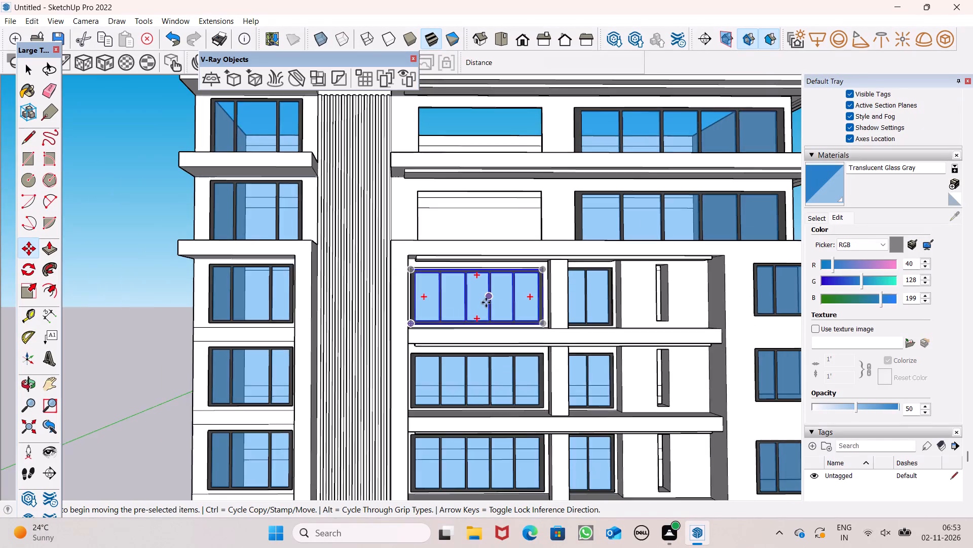
pyautogui.moveTo(484, 309); pyautogui.dragTo(493, 362, button='middle')
pyautogui.scroll(8, 438, 309)
pyautogui.moveTo(499, 300); pyautogui.dragTo(483, 292, button='middle')
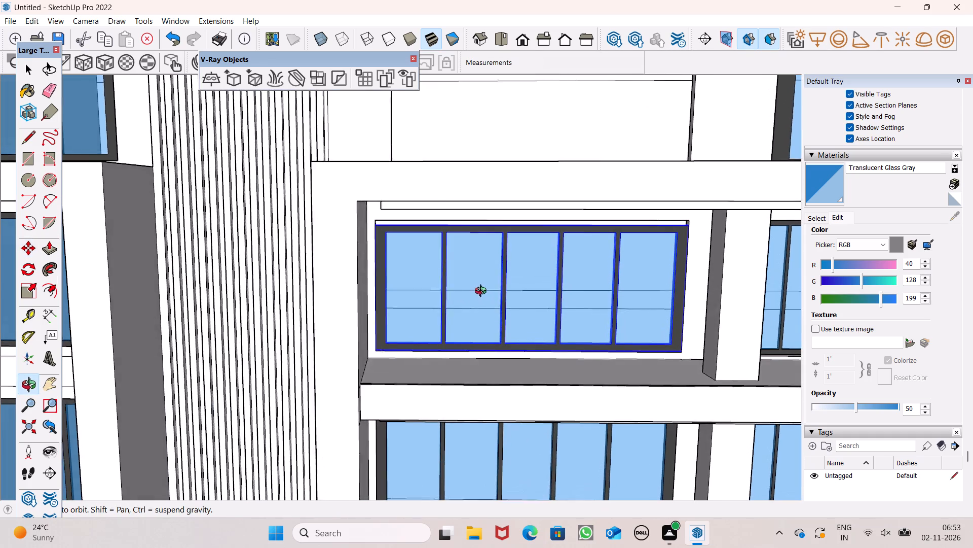
pyautogui.moveTo(483, 292); pyautogui.dragTo(476, 283, button='middle')
pyautogui.click(26, 296)
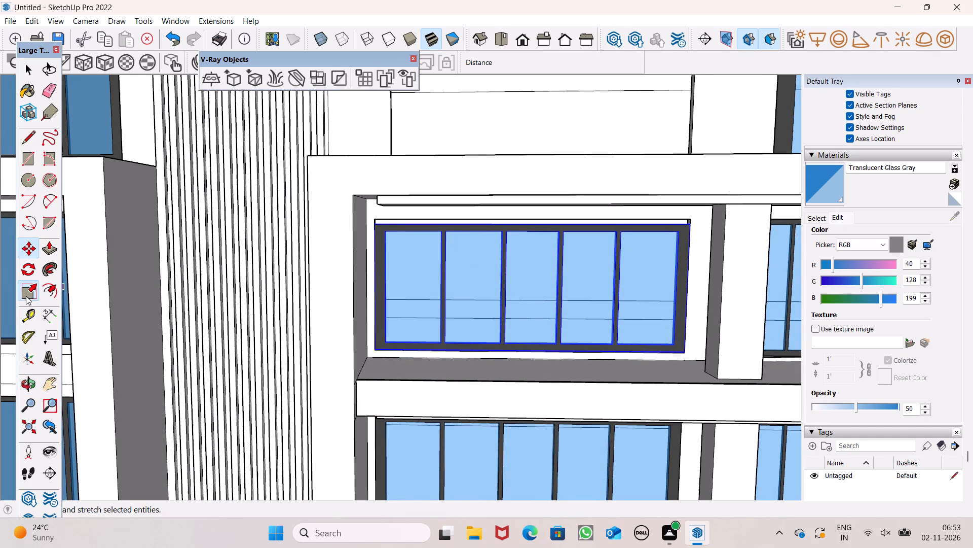
pyautogui.scroll(8, 538, 203)
pyautogui.moveTo(547, 252); pyautogui.dragTo(542, 319, button='middle')
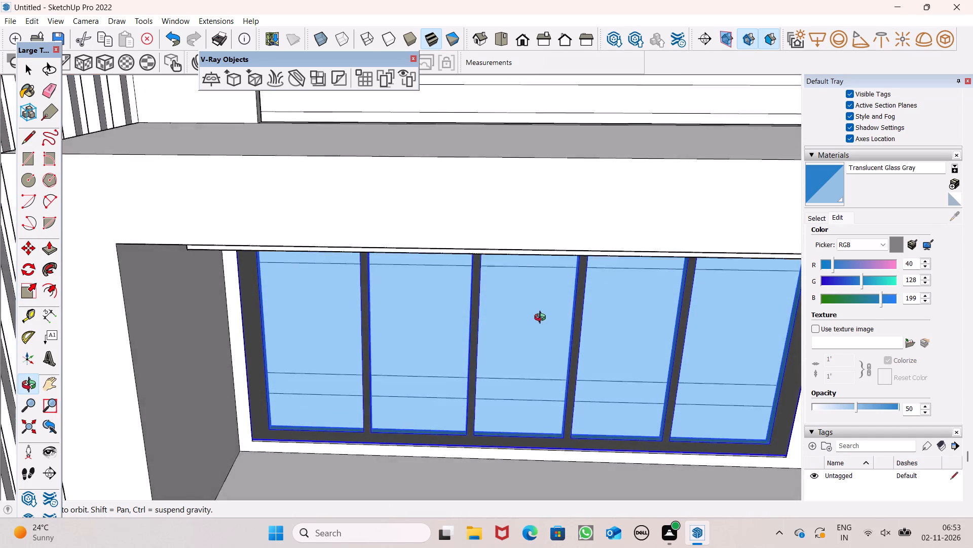
pyautogui.moveTo(542, 319); pyautogui.dragTo(538, 266, button='middle')
pyautogui.scroll(1, 542, 319)
pyautogui.scroll(9, 521, 244)
pyautogui.scroll(3, 545, 197)
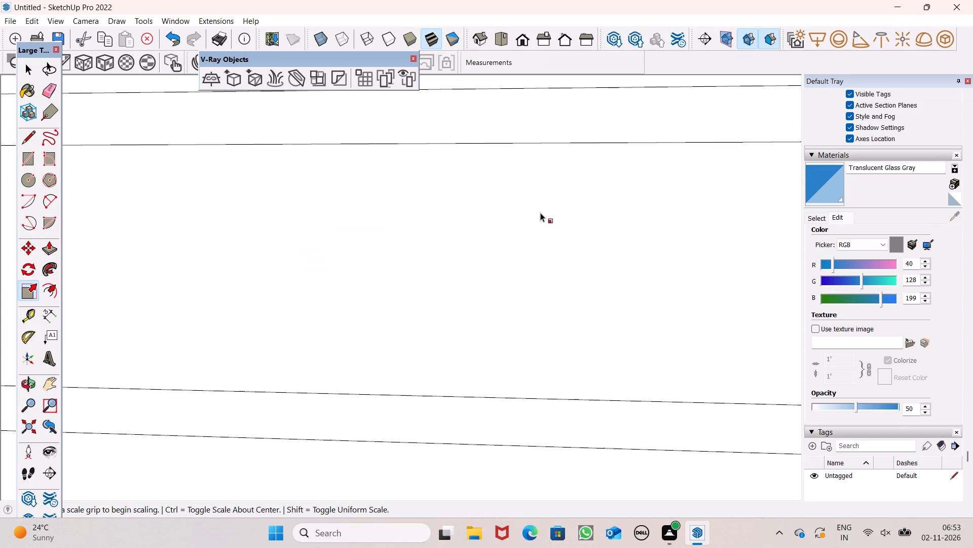
pyautogui.scroll(-2, 539, 218)
pyautogui.moveTo(406, 409); pyautogui.dragTo(424, 259)
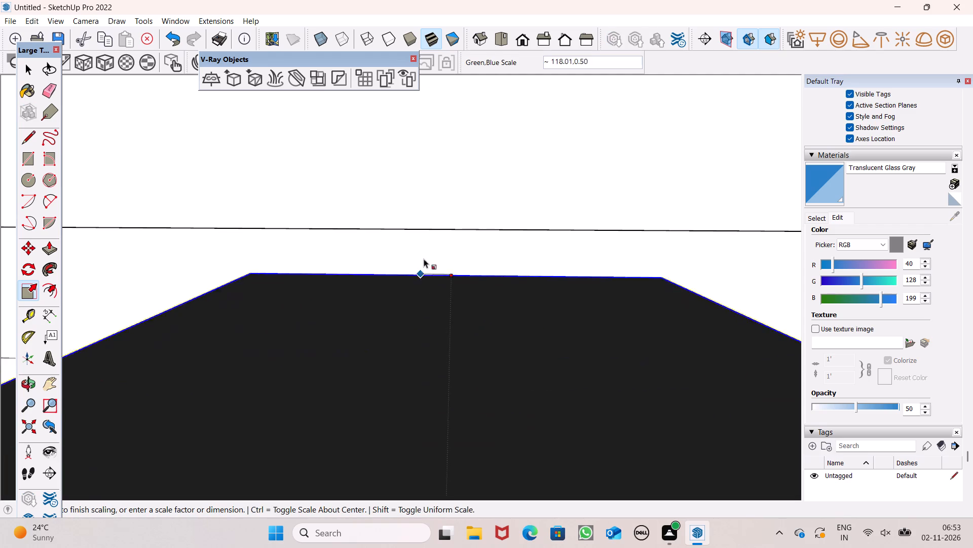
pyautogui.moveTo(424, 259); pyautogui.dragTo(427, 231)
pyautogui.scroll(-9, 535, 181)
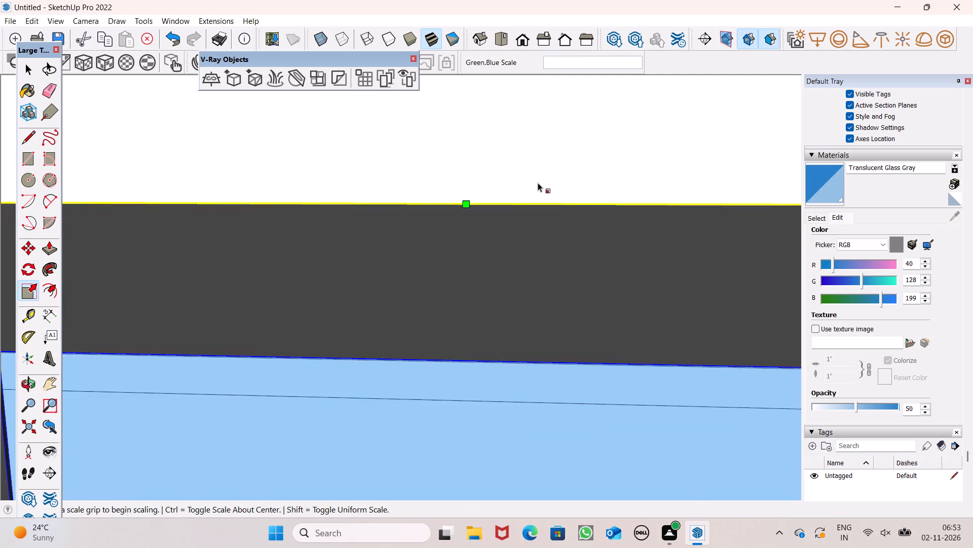
pyautogui.scroll(-14, 538, 182)
pyautogui.scroll(-9, 593, 216)
pyautogui.scroll(-19, 503, 217)
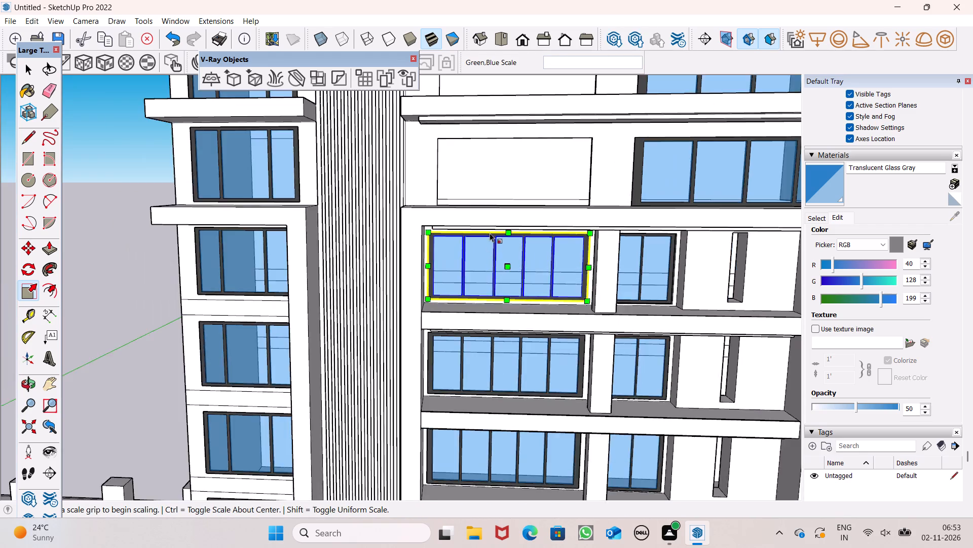
pyautogui.scroll(-11, 490, 233)
pyautogui.press('space')
# Copy the fourth-storey five-pane window about 17' 4" up onto the fifth-storey opening, matching the lower corners farthest from the ribbed wall panel.
pyautogui.click(679, 246)
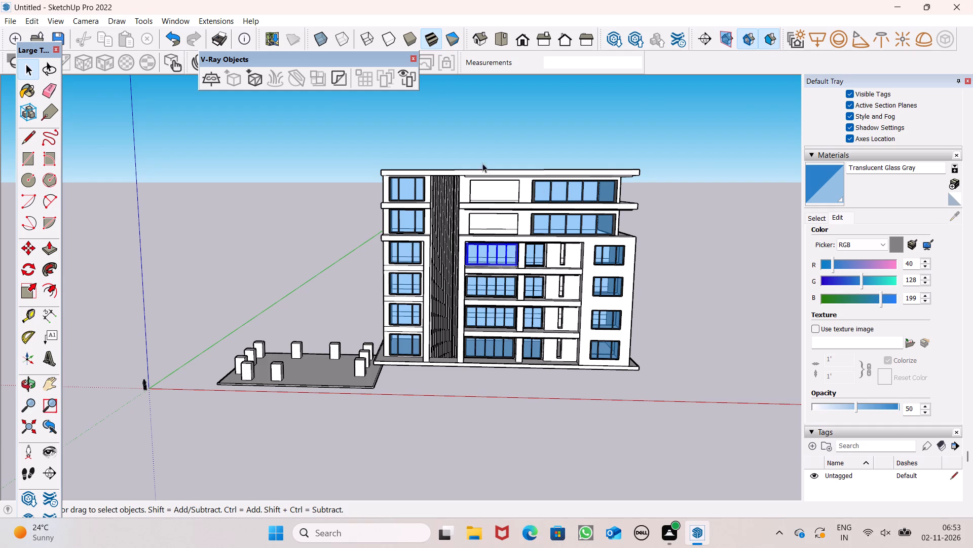
pyautogui.scroll(6, 444, 111)
pyautogui.click(551, 371)
pyautogui.scroll(1, 501, 320)
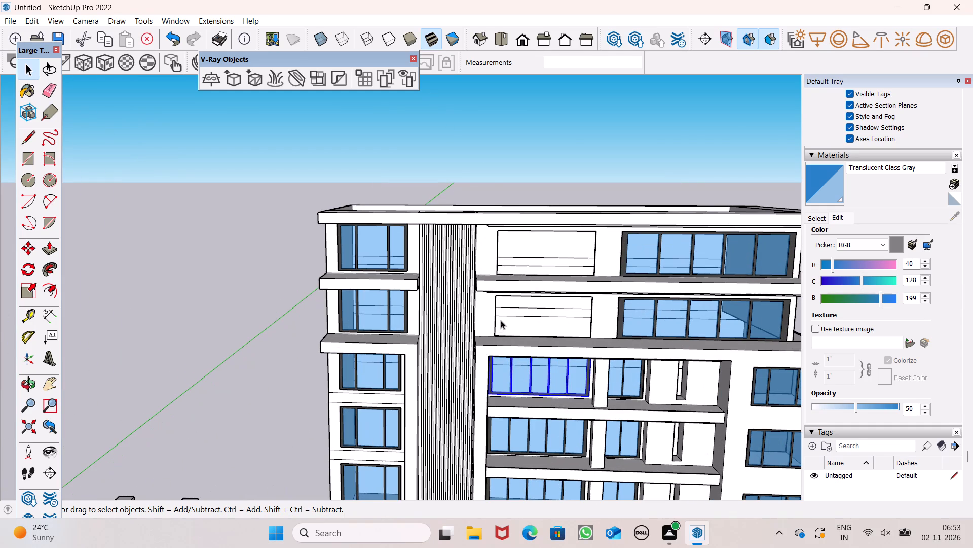
pyautogui.press('m')
pyautogui.press('Return')
pyautogui.scroll(5, 517, 319)
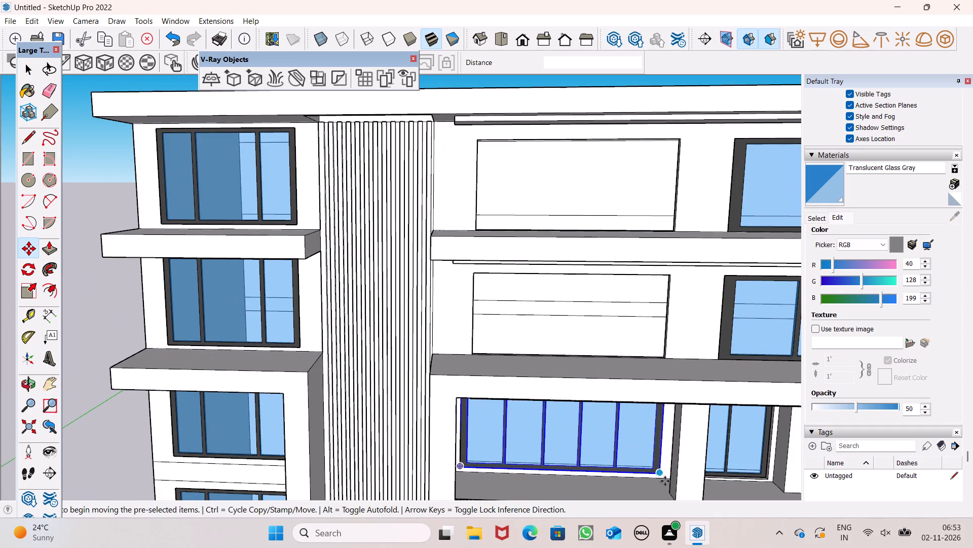
pyautogui.moveTo(661, 476); pyautogui.dragTo(673, 366)
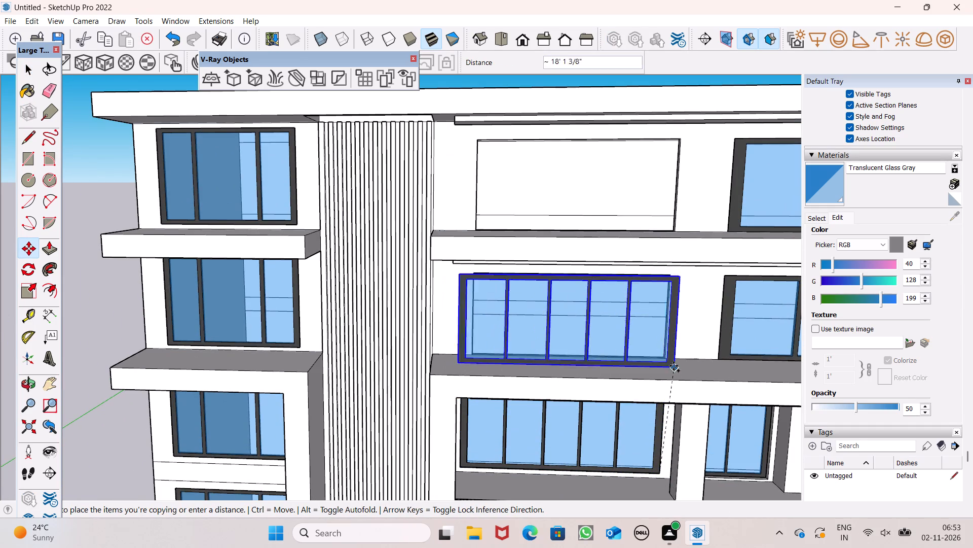
pyautogui.moveTo(673, 366); pyautogui.dragTo(662, 357)
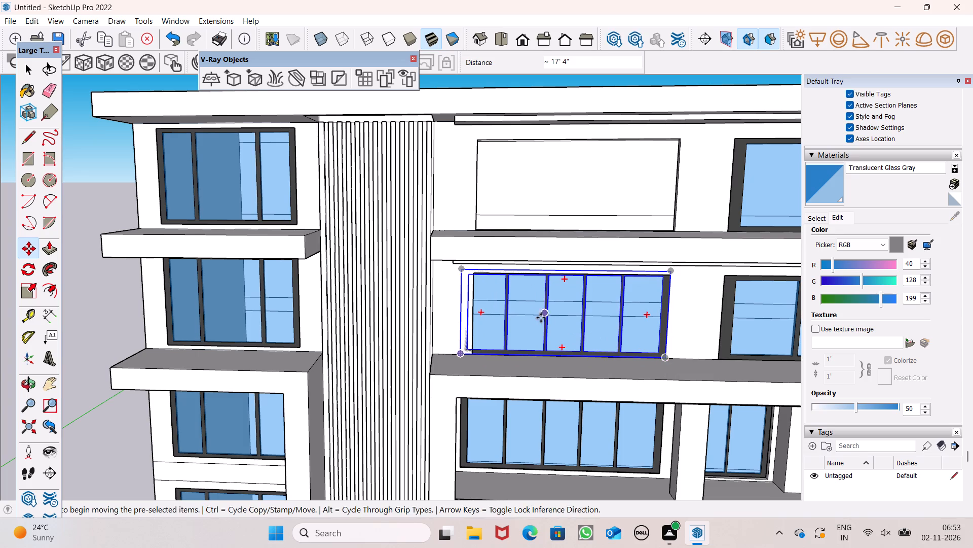
# Scale the fifth-storey five-pane window down uniformly from its upper corner beside the ribbed wall panel to the opening's side edge.
pyautogui.moveTo(23, 298); pyautogui.dragTo(30, 298)
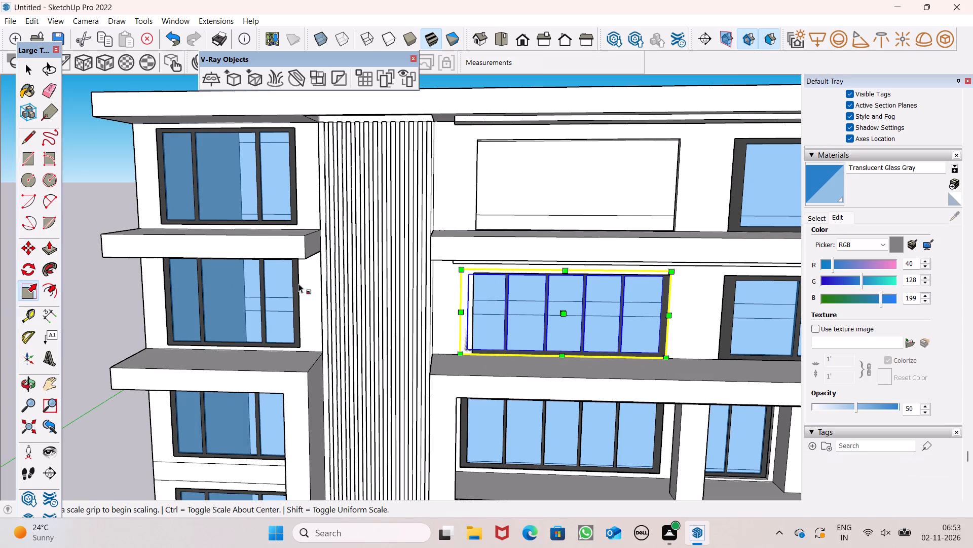
pyautogui.scroll(5, 391, 280)
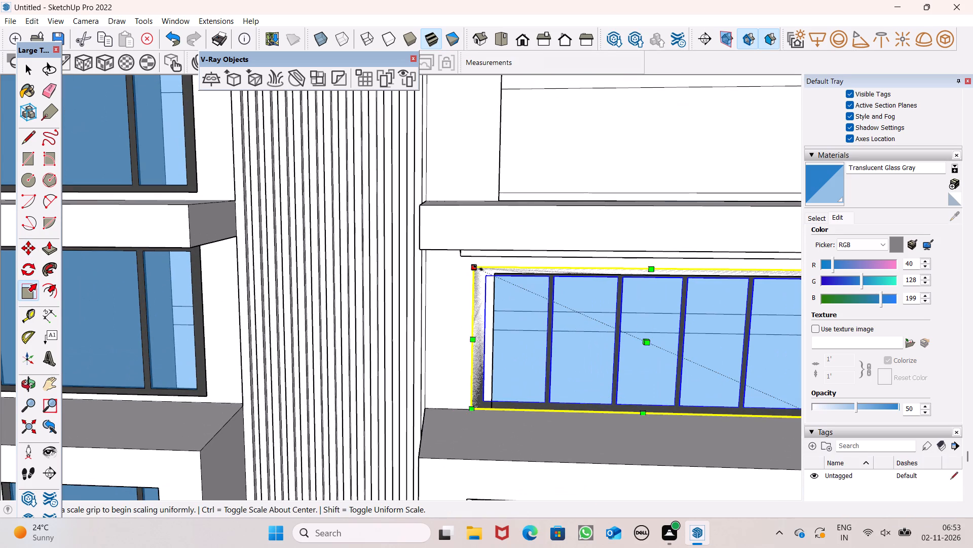
pyautogui.moveTo(477, 270); pyautogui.dragTo(493, 280)
pyautogui.click(493, 280)
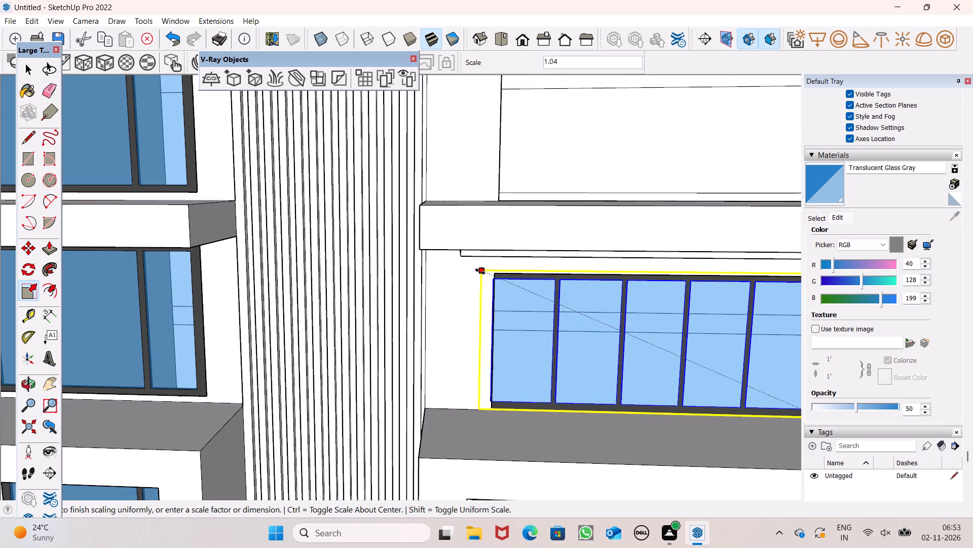
pyautogui.click(493, 272)
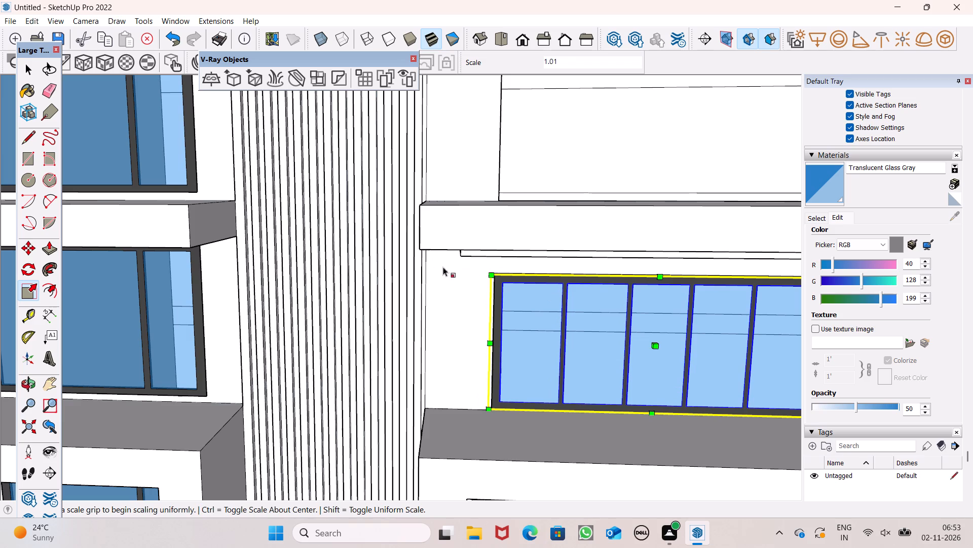
pyautogui.scroll(13, 499, 280)
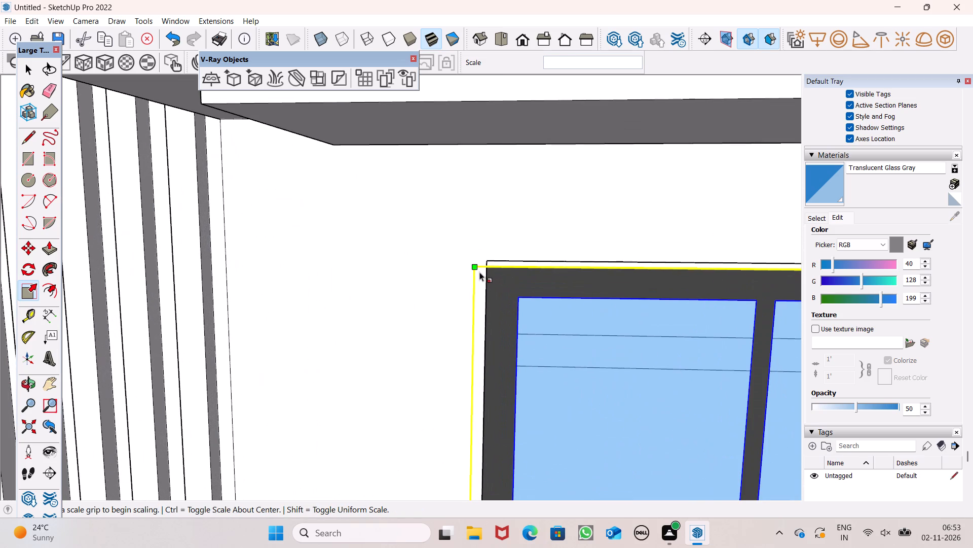
pyautogui.moveTo(473, 268); pyautogui.dragTo(484, 275)
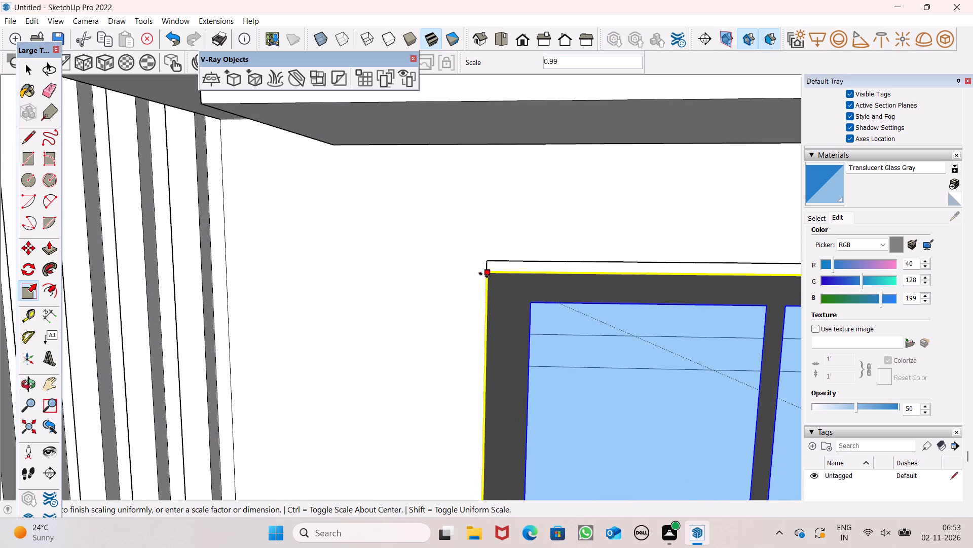
pyautogui.moveTo(484, 275); pyautogui.dragTo(484, 276)
pyautogui.scroll(-8, 436, 268)
pyautogui.press('space')
# Stretch the fifth-storey five-pane window upward along the blue axis by about 1.02 to the opening's top edge.
pyautogui.scroll(-6, 407, 262)
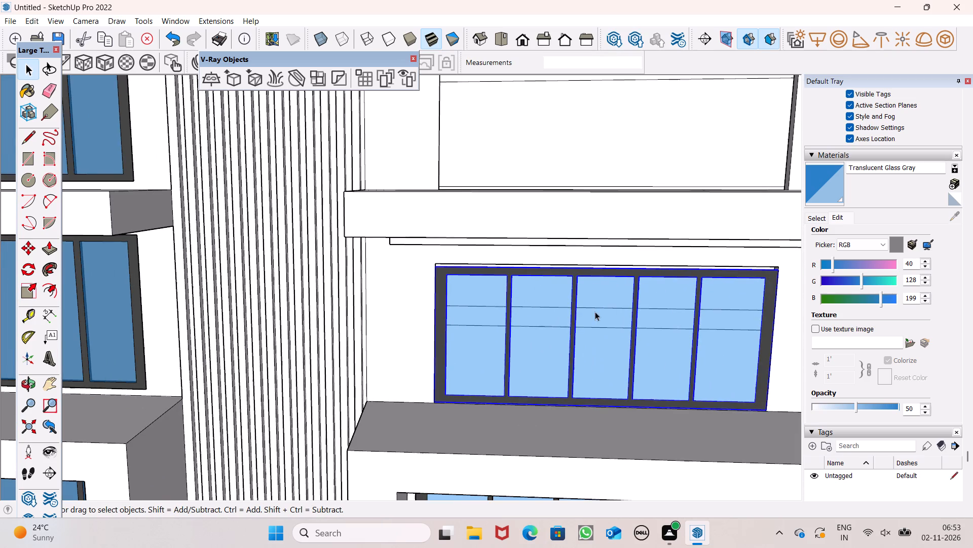
pyautogui.moveTo(598, 314); pyautogui.dragTo(621, 348, button='middle')
pyautogui.scroll(4, 658, 261)
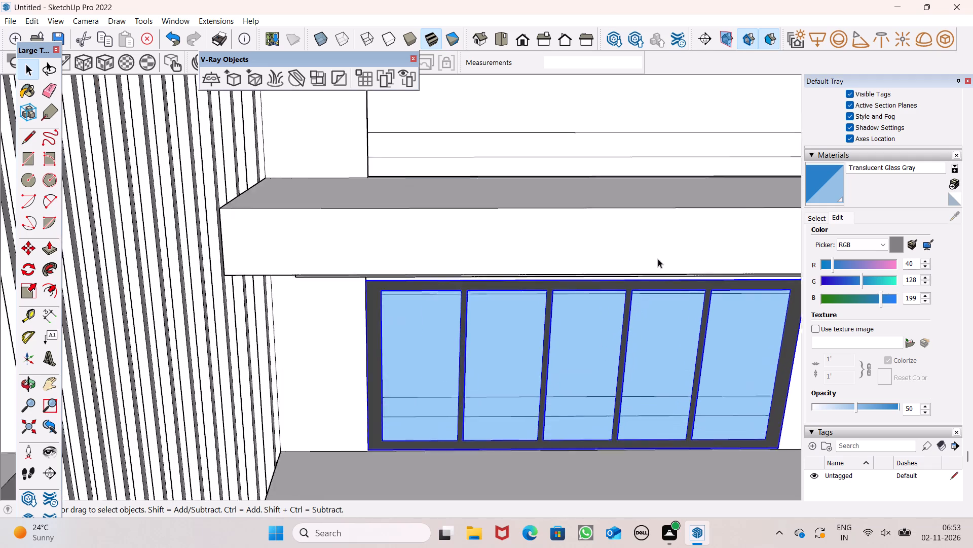
pyautogui.scroll(5, 658, 259)
pyautogui.moveTo(661, 297); pyautogui.dragTo(651, 252, button='middle')
pyautogui.scroll(1, 661, 297)
pyautogui.scroll(8, 646, 255)
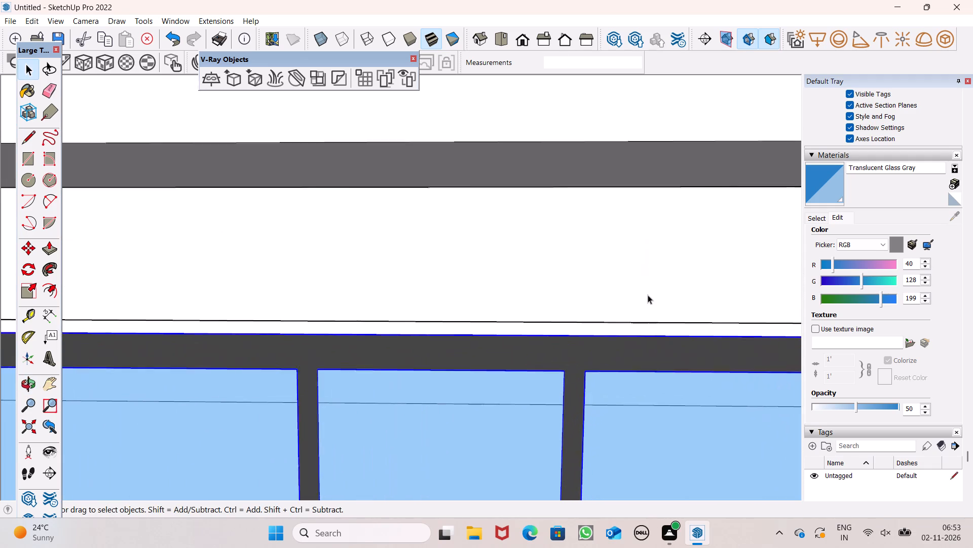
pyautogui.scroll(1, 648, 295)
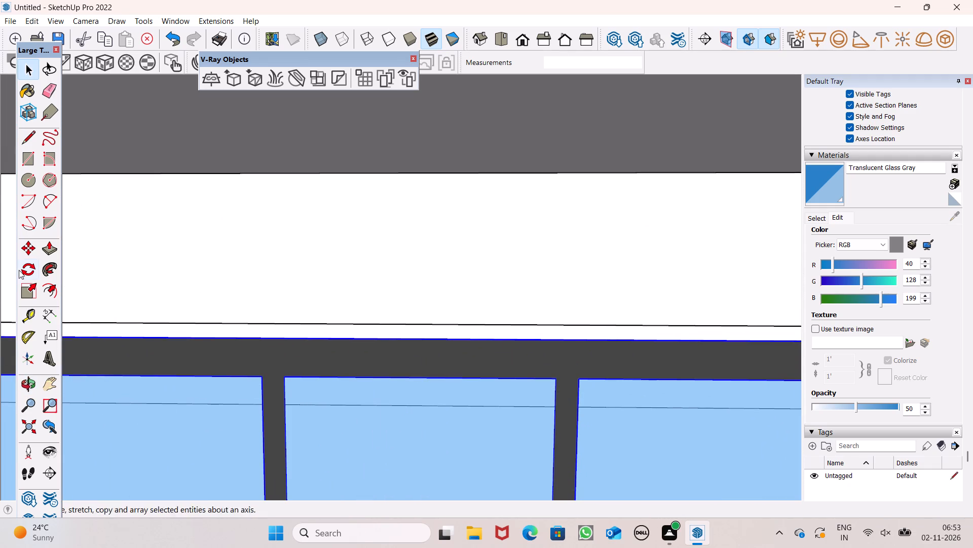
pyautogui.click(27, 293)
pyautogui.moveTo(360, 333); pyautogui.dragTo(385, 321, button='middle')
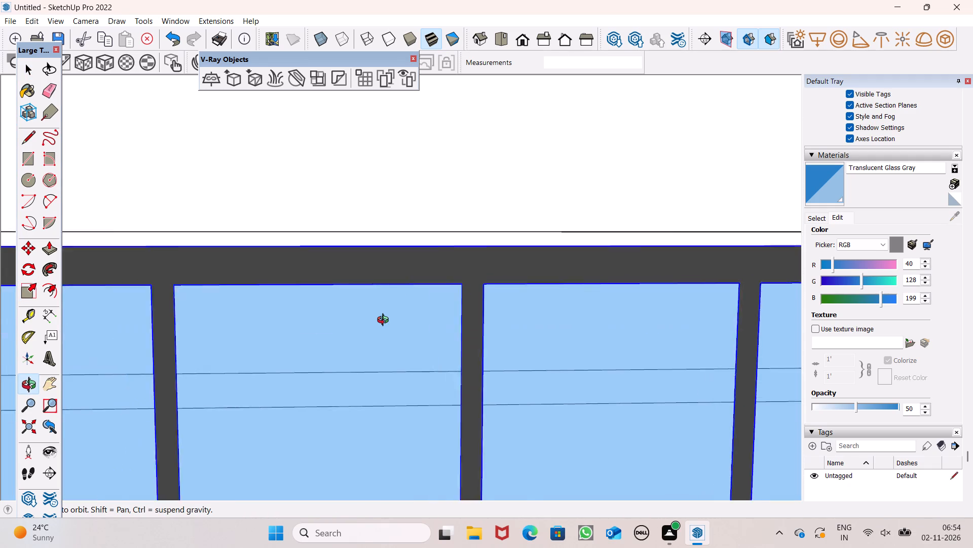
pyautogui.moveTo(385, 321); pyautogui.dragTo(386, 320, button='middle')
pyautogui.scroll(4, 655, 198)
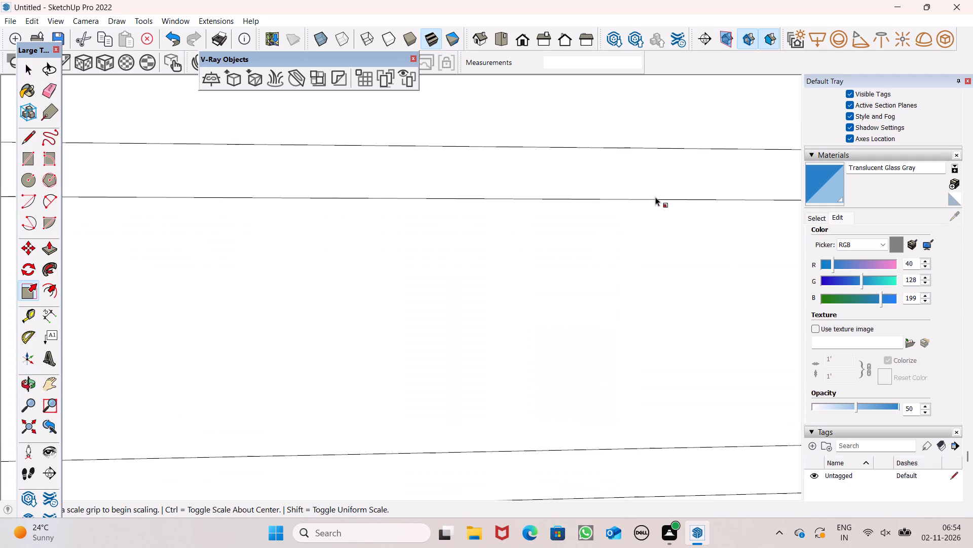
pyautogui.scroll(-2, 655, 197)
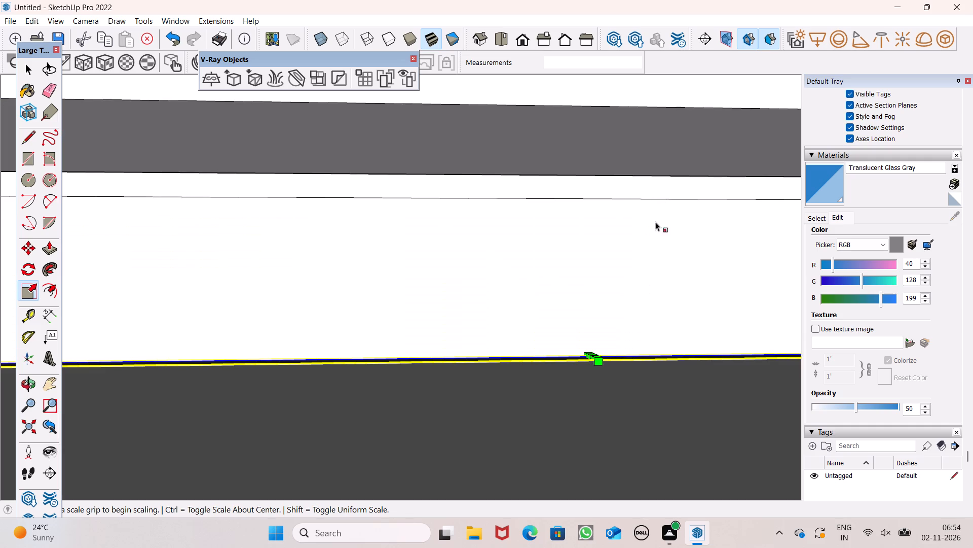
pyautogui.scroll(-1, 609, 314)
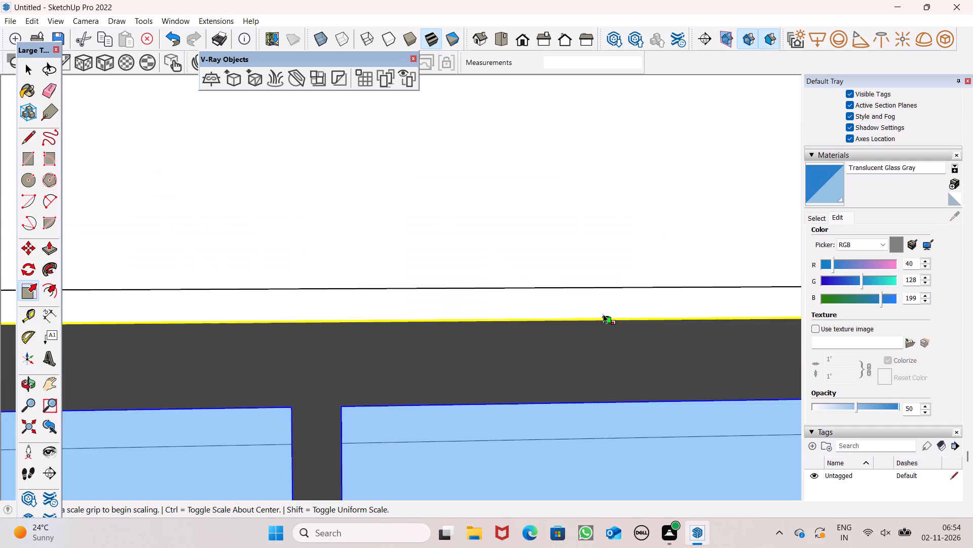
pyautogui.moveTo(602, 315); pyautogui.dragTo(606, 322, button='middle')
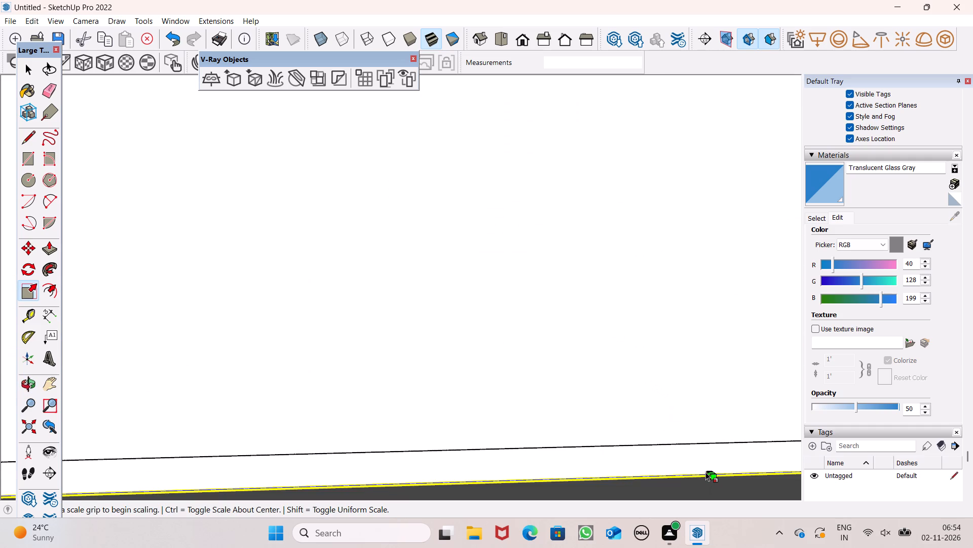
pyautogui.moveTo(709, 470); pyautogui.dragTo(709, 447)
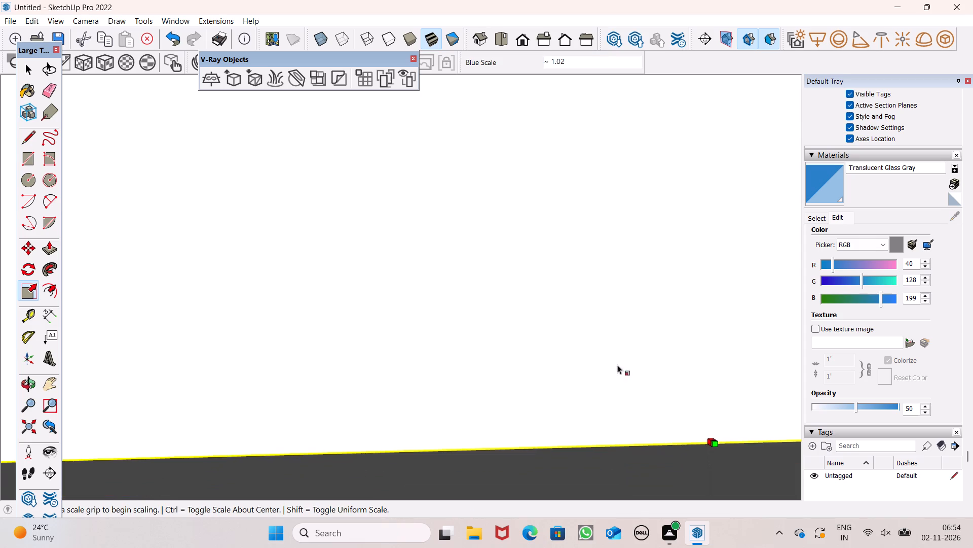
pyautogui.scroll(-7, 611, 356)
pyautogui.scroll(-5, 559, 328)
pyautogui.press('space')
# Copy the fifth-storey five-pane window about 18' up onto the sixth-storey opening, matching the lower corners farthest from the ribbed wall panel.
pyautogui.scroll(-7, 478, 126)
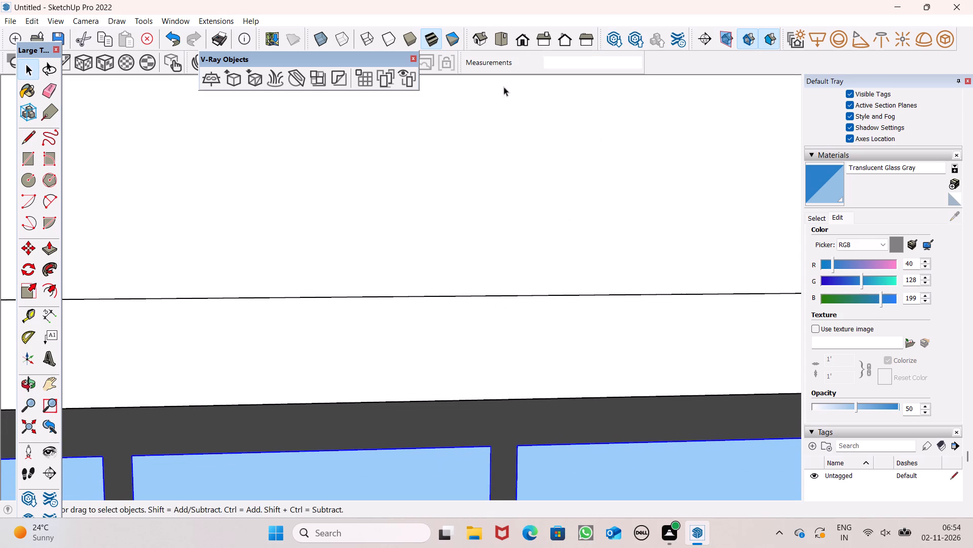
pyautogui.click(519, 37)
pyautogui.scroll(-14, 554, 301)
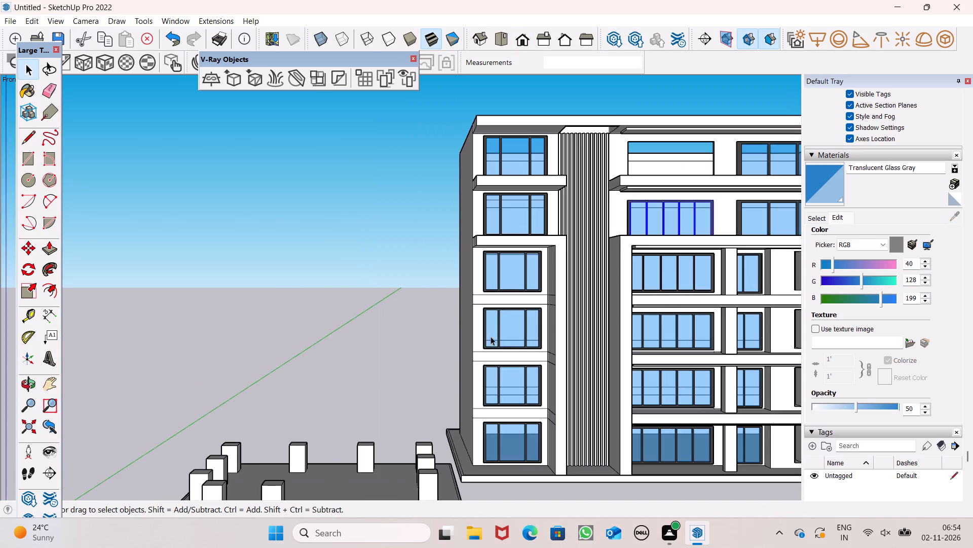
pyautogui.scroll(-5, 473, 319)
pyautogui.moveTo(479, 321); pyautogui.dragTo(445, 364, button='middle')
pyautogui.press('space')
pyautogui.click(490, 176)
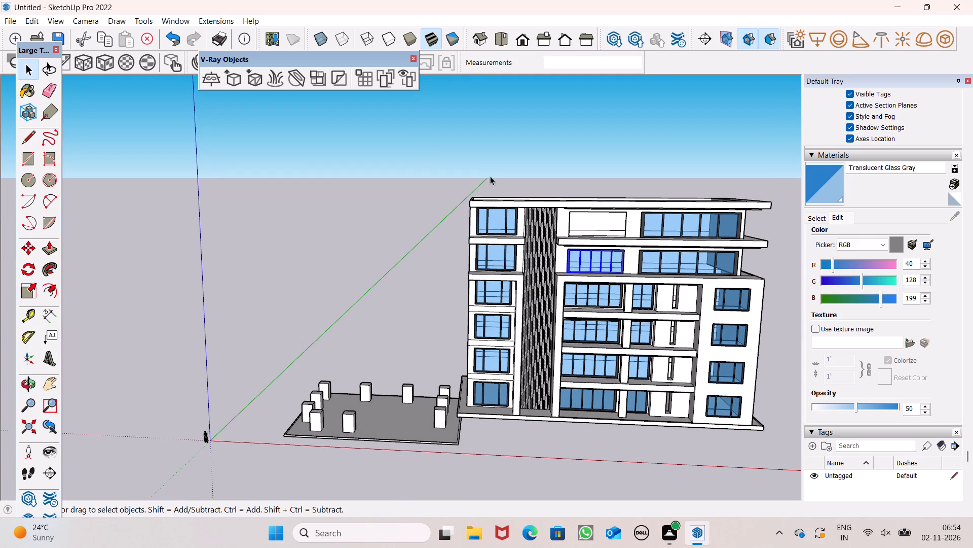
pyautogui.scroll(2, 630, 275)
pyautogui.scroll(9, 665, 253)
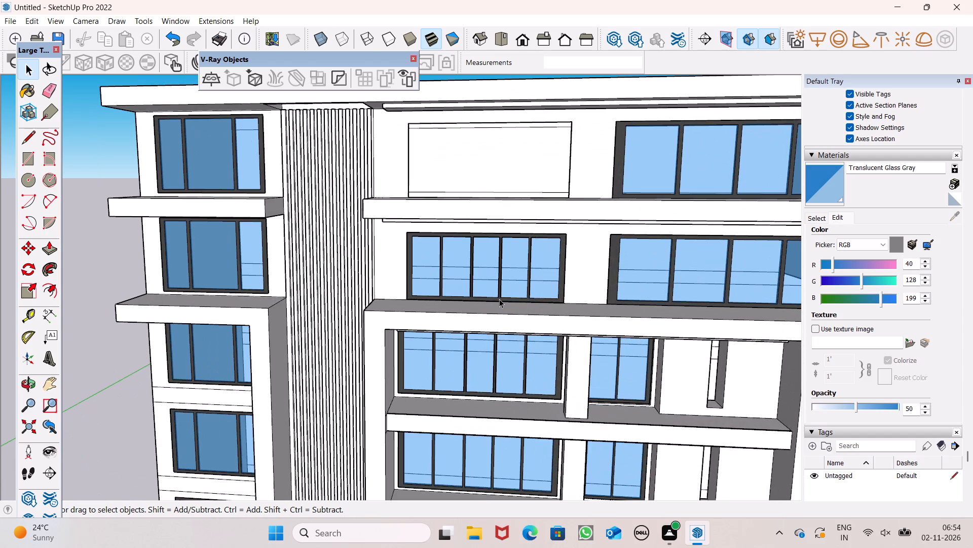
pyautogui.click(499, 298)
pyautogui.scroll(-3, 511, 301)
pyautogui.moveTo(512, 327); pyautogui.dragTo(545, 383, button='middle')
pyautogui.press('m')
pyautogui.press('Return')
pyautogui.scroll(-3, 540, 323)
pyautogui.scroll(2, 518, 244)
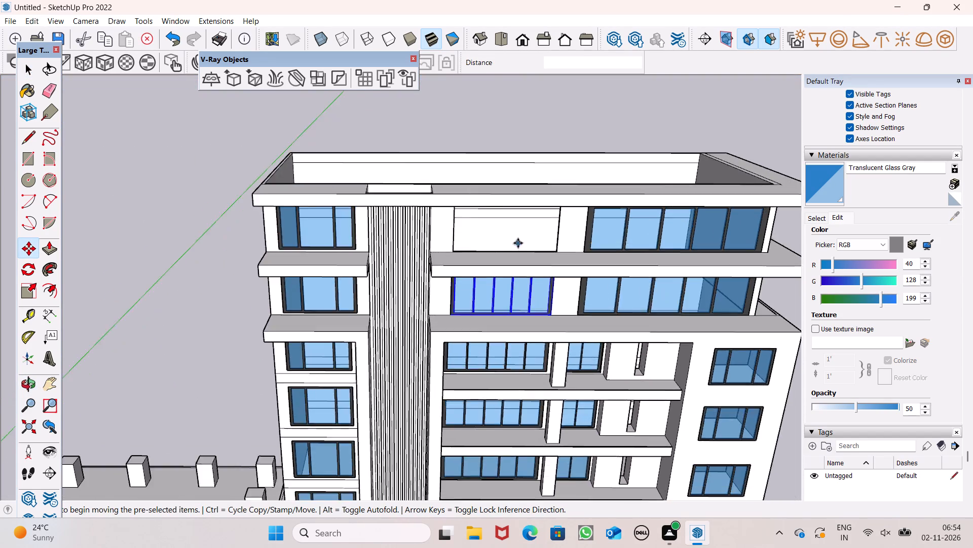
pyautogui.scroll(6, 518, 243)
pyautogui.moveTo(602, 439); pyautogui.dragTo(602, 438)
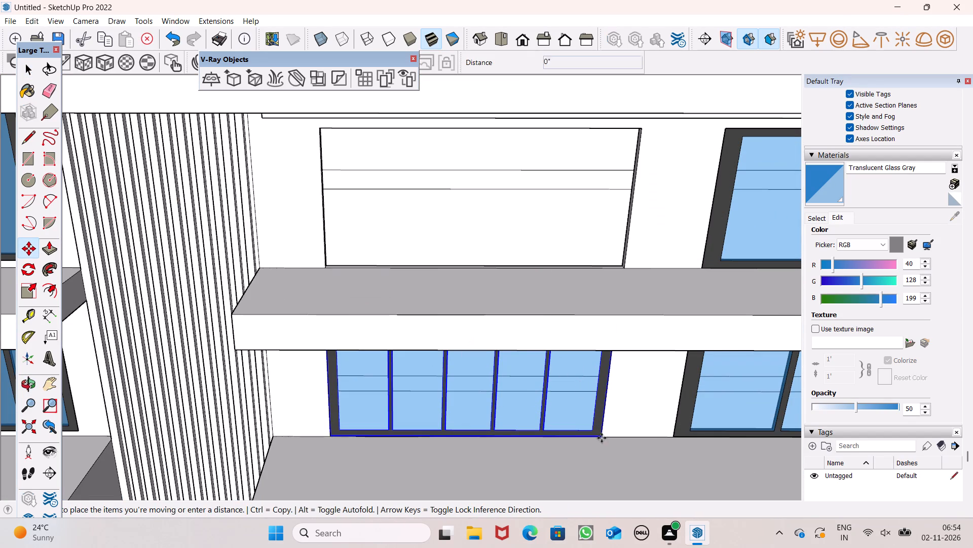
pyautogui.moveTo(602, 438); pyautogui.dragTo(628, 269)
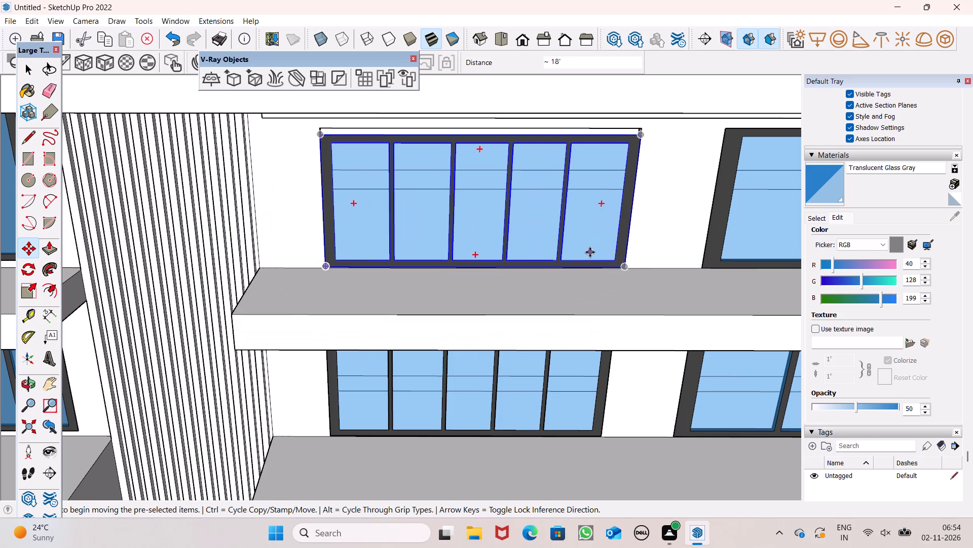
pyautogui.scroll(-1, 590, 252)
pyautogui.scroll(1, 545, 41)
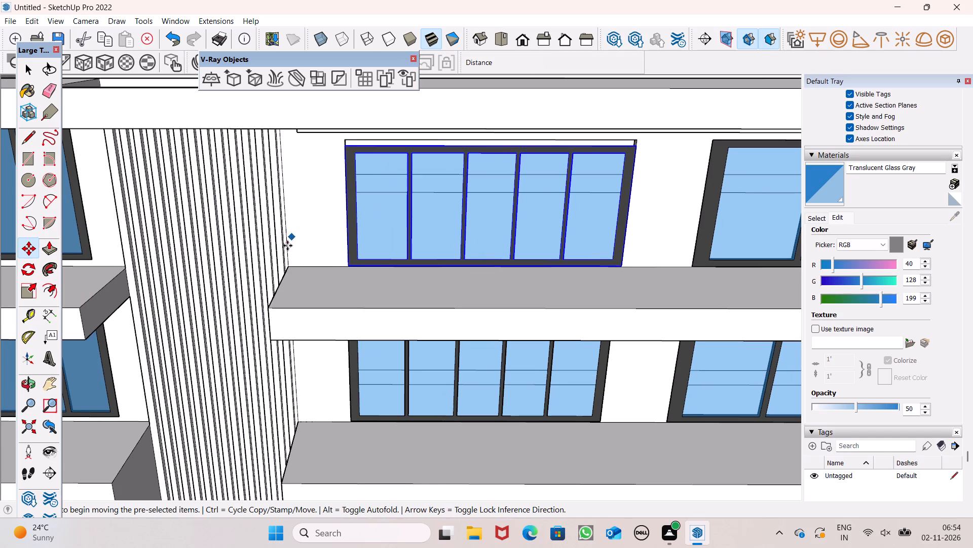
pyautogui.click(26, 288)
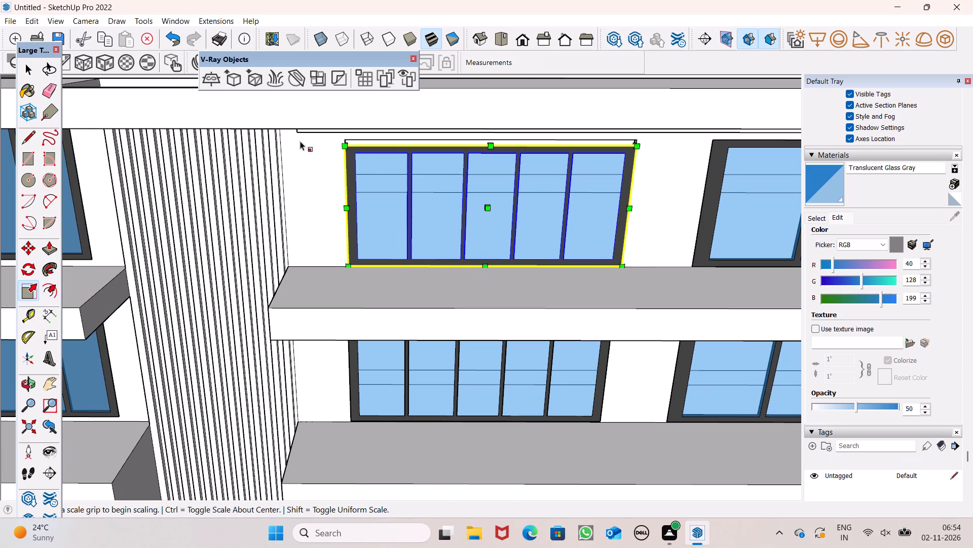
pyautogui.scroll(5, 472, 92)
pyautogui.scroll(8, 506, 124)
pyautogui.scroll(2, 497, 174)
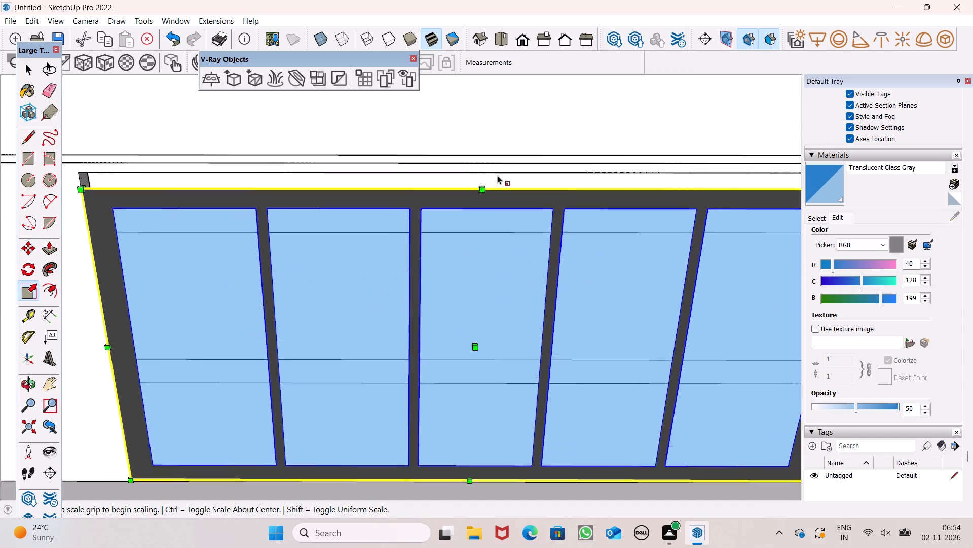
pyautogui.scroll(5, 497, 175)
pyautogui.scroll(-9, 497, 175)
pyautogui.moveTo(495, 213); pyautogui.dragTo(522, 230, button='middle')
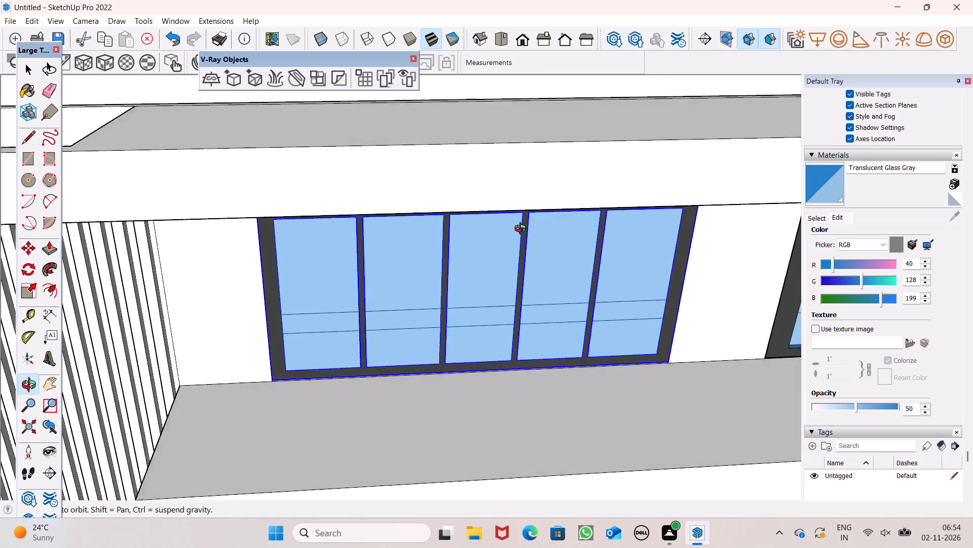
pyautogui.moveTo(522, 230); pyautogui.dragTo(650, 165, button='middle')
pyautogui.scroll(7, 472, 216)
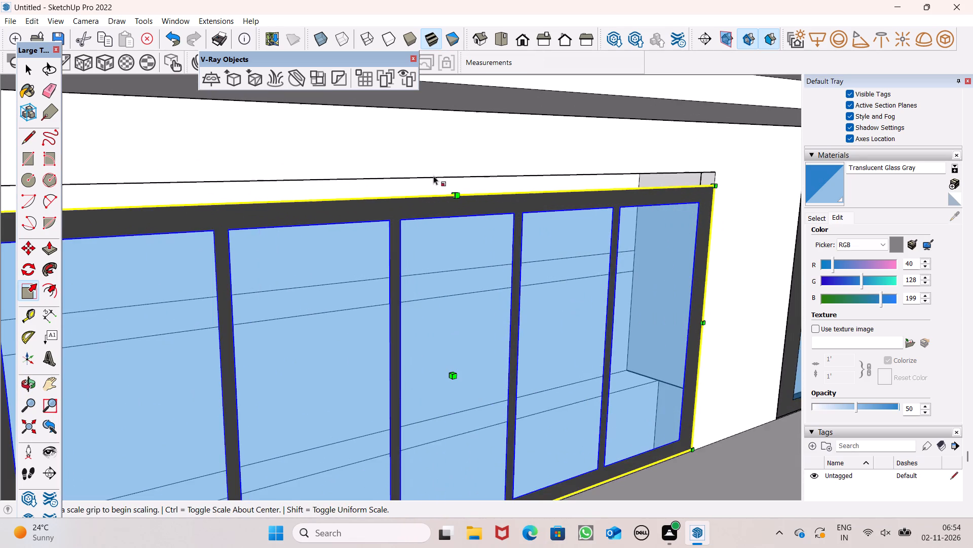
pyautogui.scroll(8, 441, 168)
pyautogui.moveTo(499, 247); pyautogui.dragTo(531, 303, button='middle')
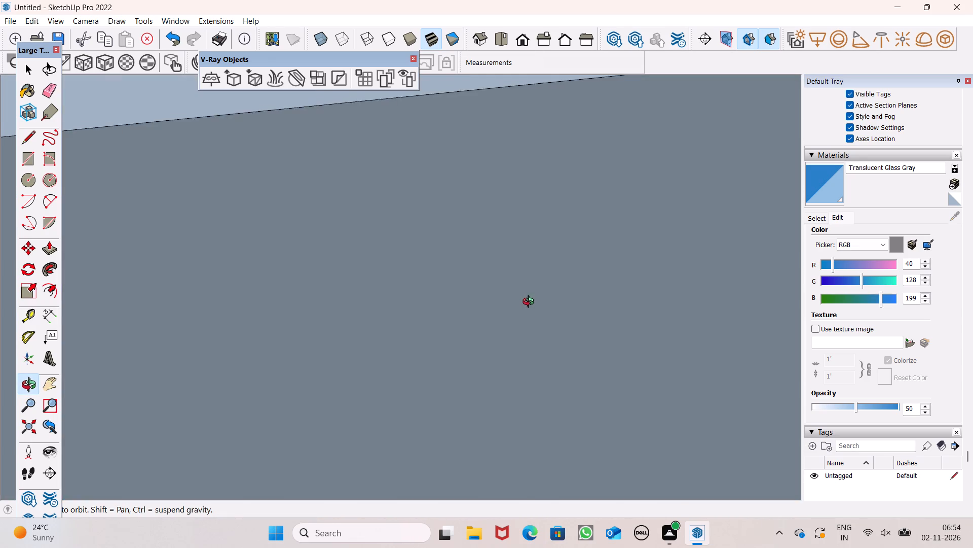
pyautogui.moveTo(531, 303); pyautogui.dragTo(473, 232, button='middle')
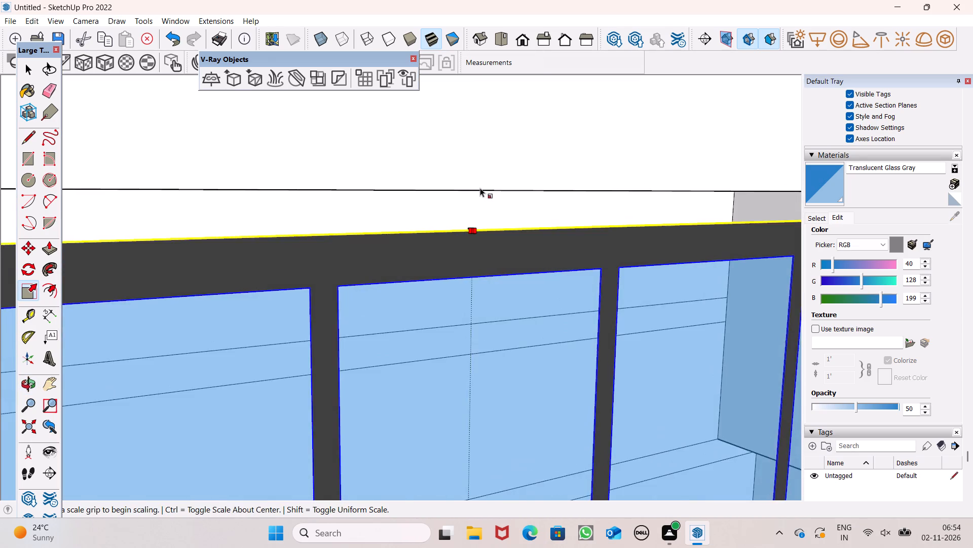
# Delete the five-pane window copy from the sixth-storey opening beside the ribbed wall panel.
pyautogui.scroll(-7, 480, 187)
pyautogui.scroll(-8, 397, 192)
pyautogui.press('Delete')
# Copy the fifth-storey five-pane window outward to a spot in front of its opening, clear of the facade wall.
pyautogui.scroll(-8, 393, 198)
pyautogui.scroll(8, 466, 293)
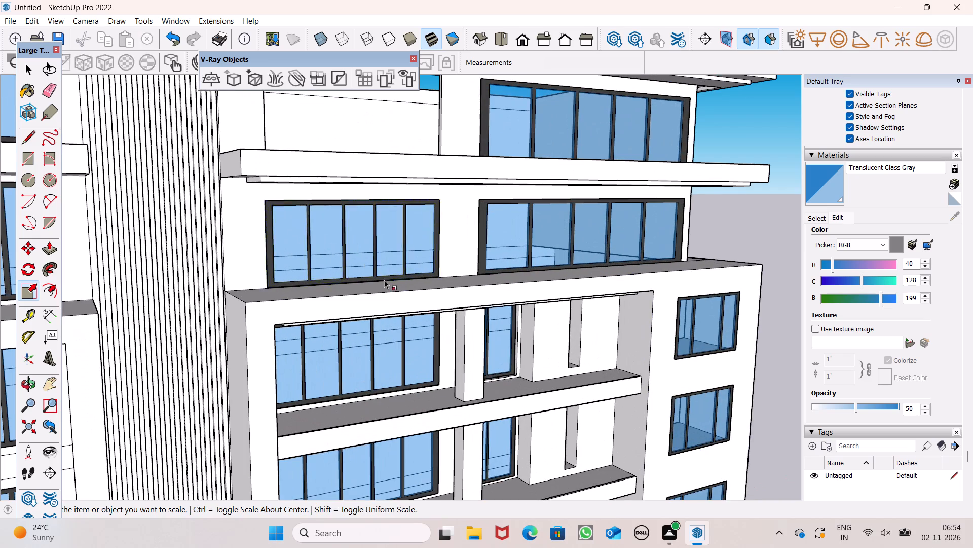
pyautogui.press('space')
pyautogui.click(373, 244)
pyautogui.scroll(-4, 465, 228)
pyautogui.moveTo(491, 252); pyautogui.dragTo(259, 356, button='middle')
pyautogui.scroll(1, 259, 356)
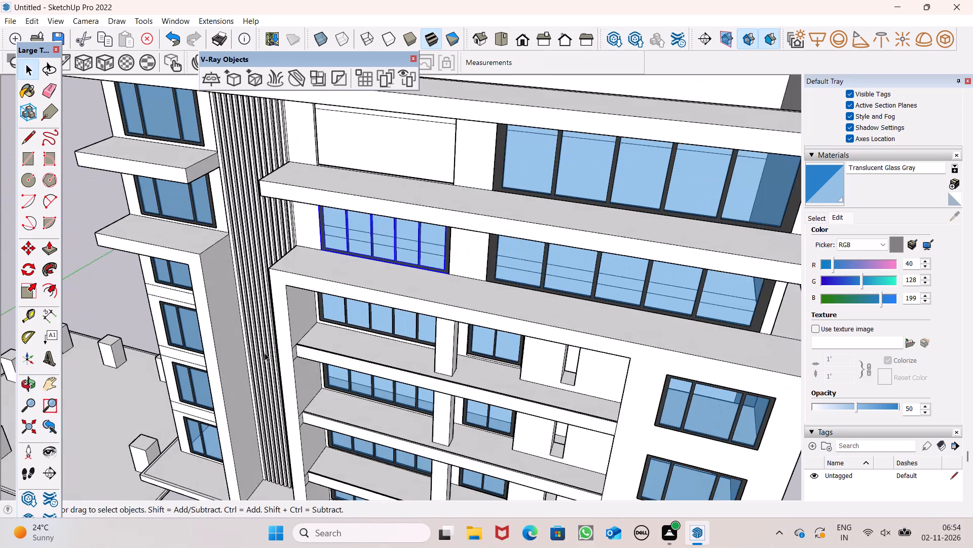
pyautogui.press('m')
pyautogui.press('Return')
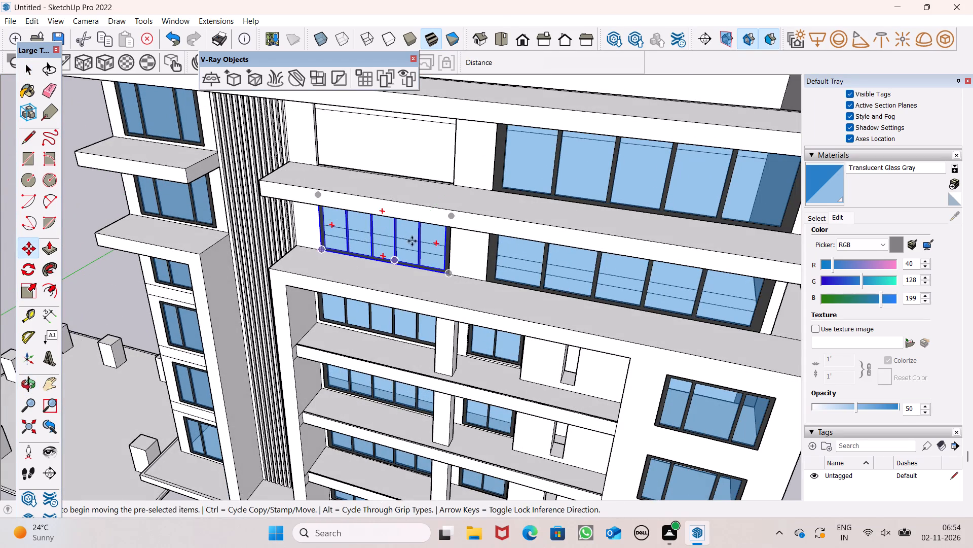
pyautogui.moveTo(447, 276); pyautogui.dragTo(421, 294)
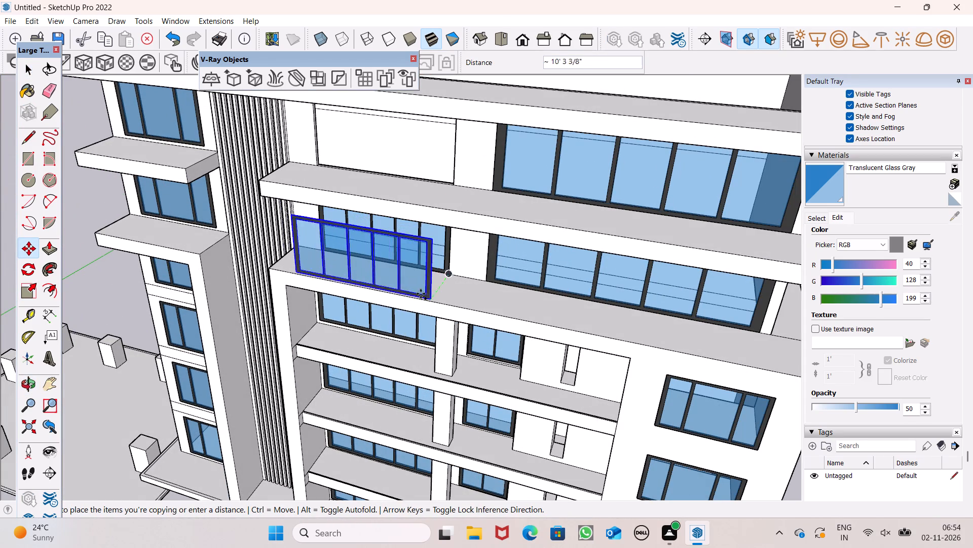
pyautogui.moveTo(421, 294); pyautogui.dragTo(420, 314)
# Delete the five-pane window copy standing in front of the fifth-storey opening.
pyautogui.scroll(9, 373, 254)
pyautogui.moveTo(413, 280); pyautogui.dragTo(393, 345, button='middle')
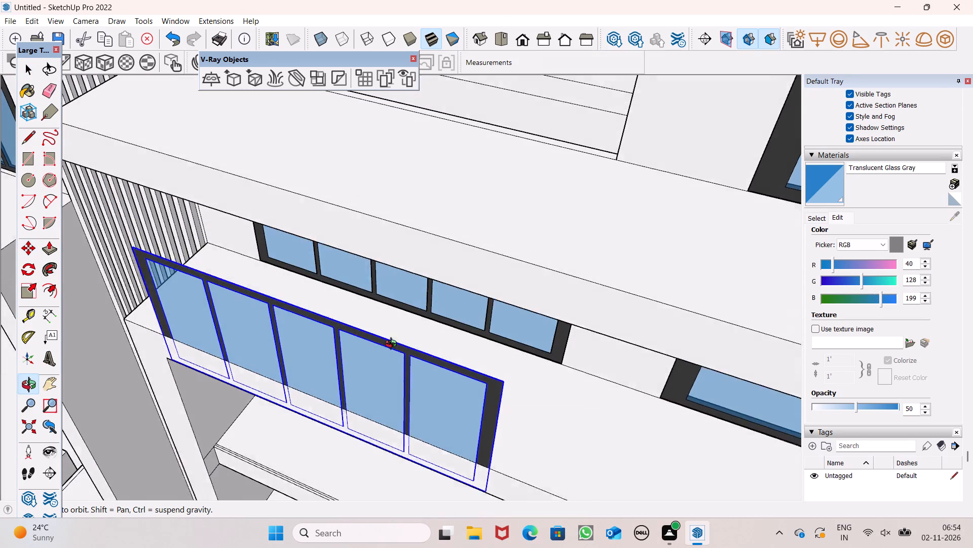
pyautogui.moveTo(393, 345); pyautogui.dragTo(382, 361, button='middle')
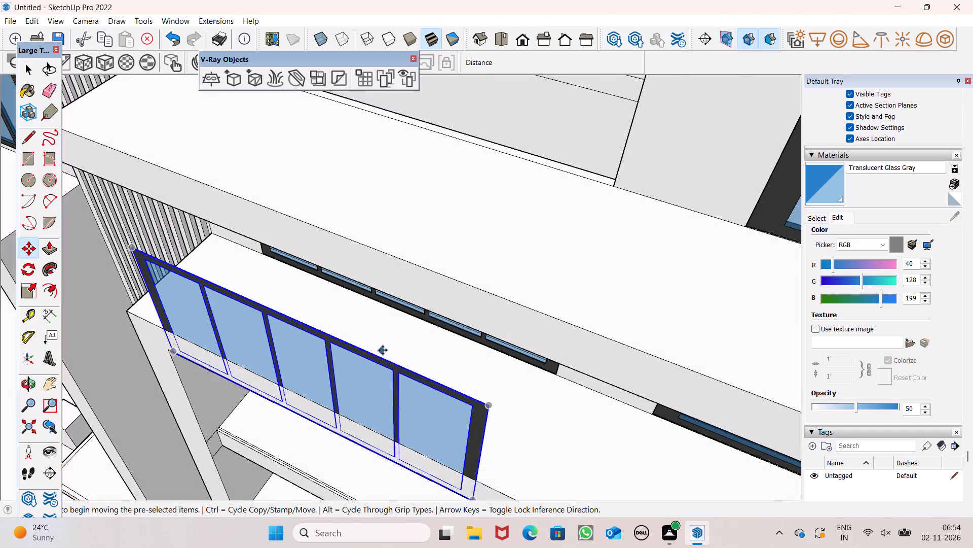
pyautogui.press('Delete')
# Delete the original five-pane window from the fifth-storey opening beside the ribbed wall panel.
pyautogui.scroll(-6, 443, 311)
pyautogui.moveTo(447, 353); pyautogui.dragTo(468, 272, button='middle')
pyautogui.click(483, 257)
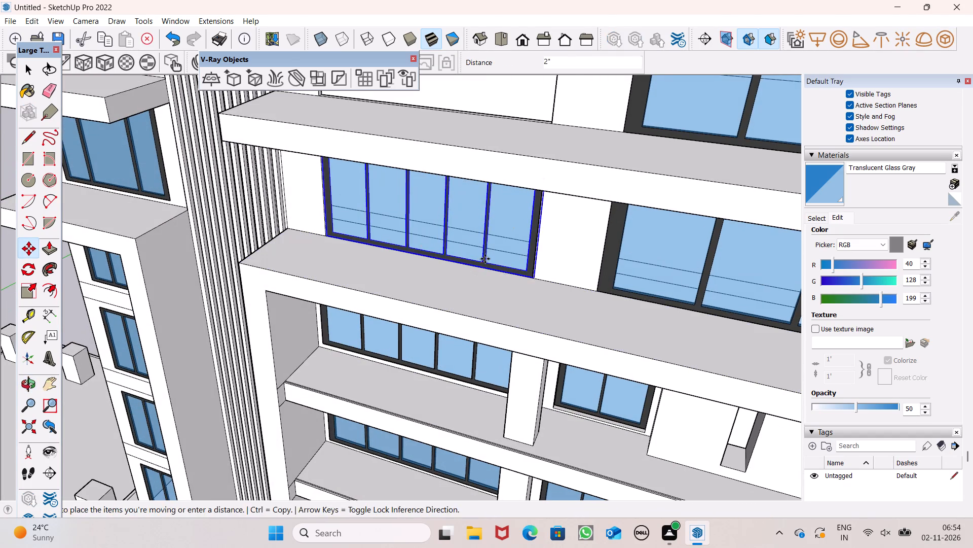
pyautogui.press('Delete')
pyautogui.press('Delete')
# Copy the fourth-storey five-pane window upward to a spot just in front of the empty fifth-storey opening.
pyautogui.scroll(-3, 488, 258)
pyautogui.moveTo(486, 326); pyautogui.dragTo(486, 325, button='middle')
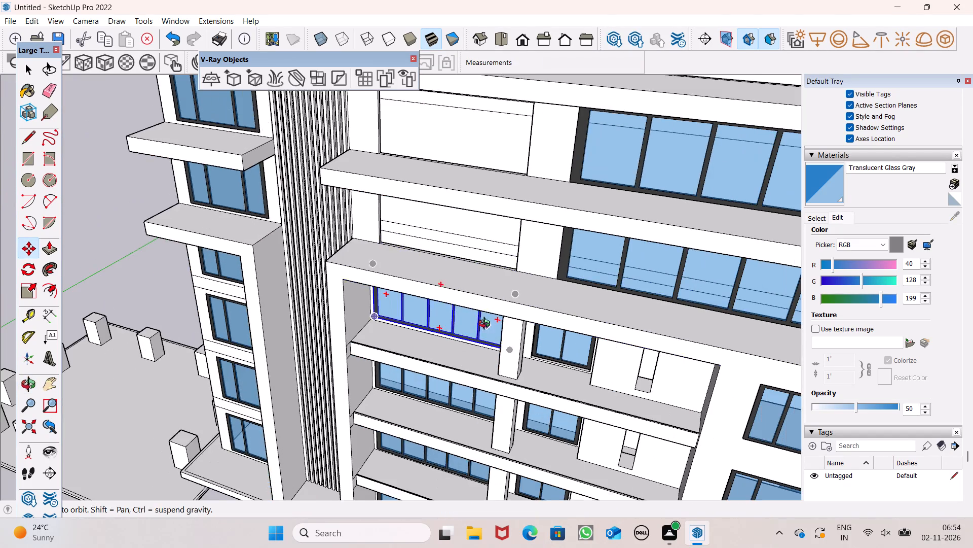
pyautogui.moveTo(486, 325); pyautogui.dragTo(491, 264, button='middle')
pyautogui.scroll(7, 454, 320)
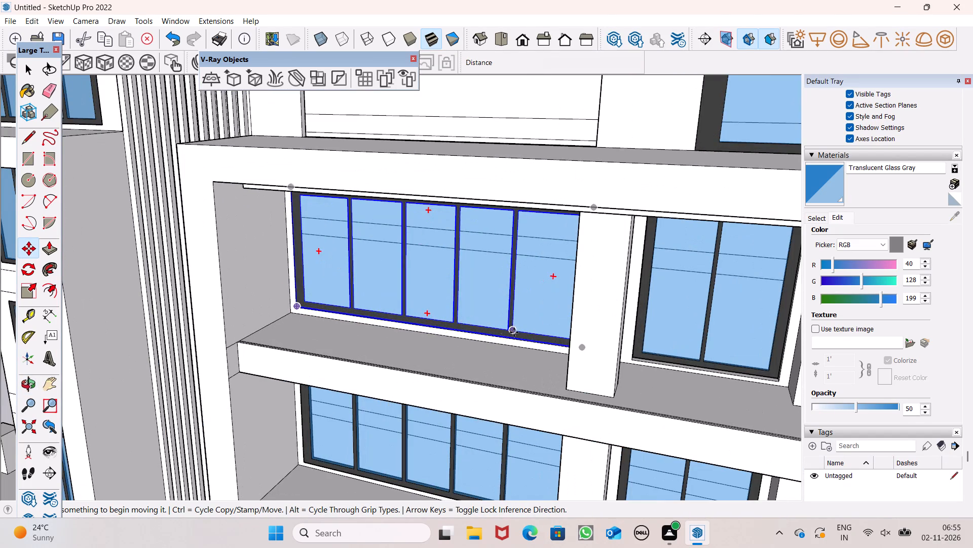
pyautogui.moveTo(529, 339); pyautogui.dragTo(467, 323)
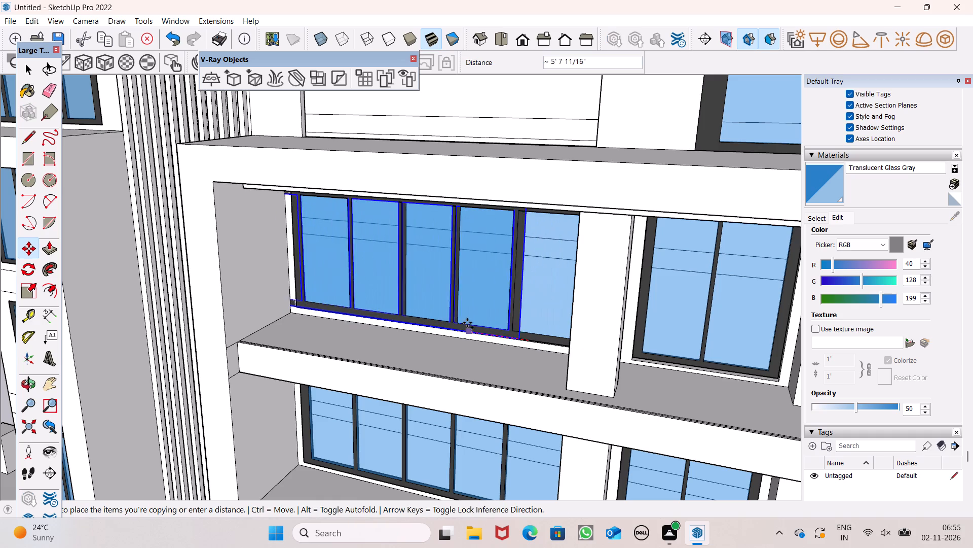
pyautogui.moveTo(467, 323); pyautogui.dragTo(496, 173)
# Examine the placement of the new five-pane window copy relative to the fifth-storey opening and the slab edge.
pyautogui.scroll(-3, 549, 210)
pyautogui.moveTo(567, 203); pyautogui.dragTo(571, 221, button='middle')
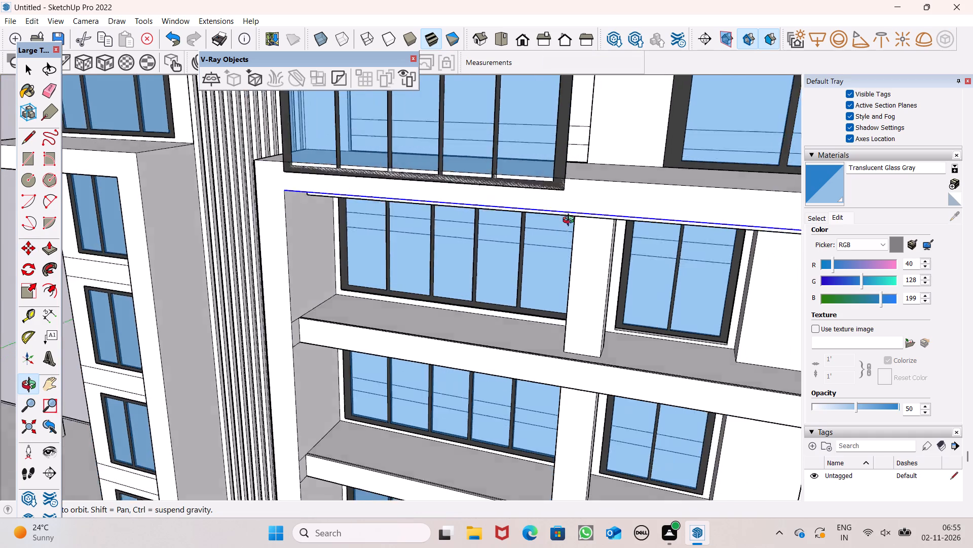
pyautogui.moveTo(571, 221); pyautogui.dragTo(456, 323, button='middle')
pyautogui.scroll(9, 458, 253)
pyautogui.moveTo(527, 177); pyautogui.dragTo(491, 177, button='middle')
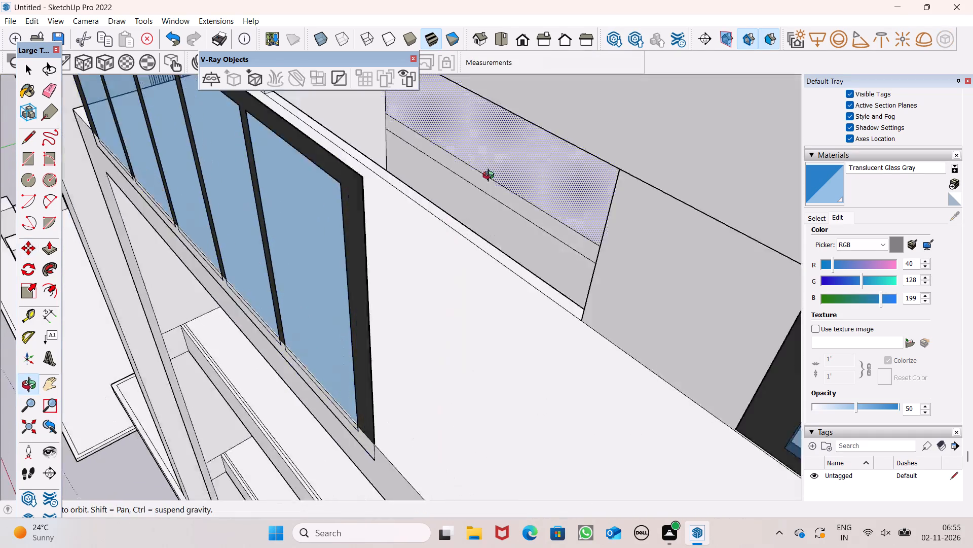
pyautogui.moveTo(491, 177); pyautogui.dragTo(491, 139, button='middle')
pyautogui.press('space')
pyautogui.scroll(-3, 496, 151)
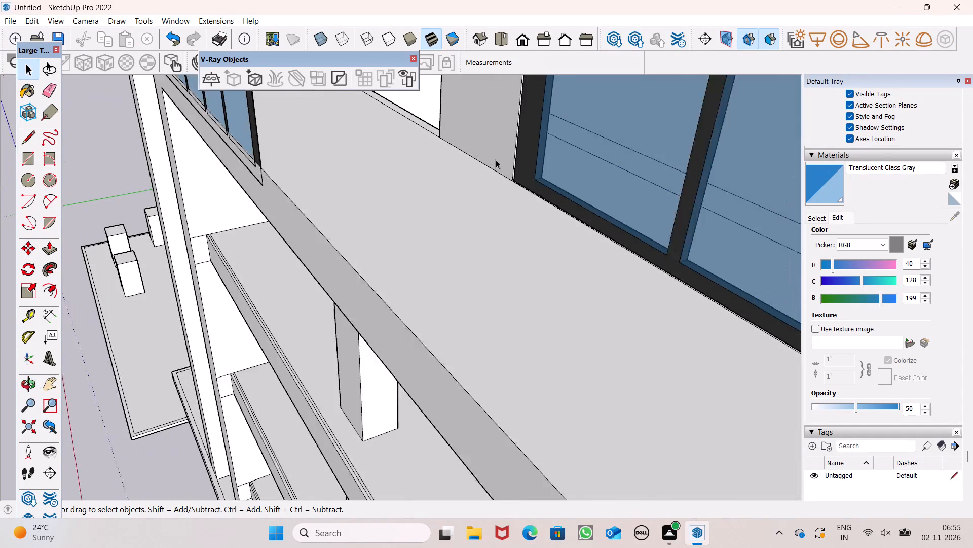
pyautogui.scroll(-16, 496, 160)
pyautogui.moveTo(454, 271); pyautogui.dragTo(709, 205, button='middle')
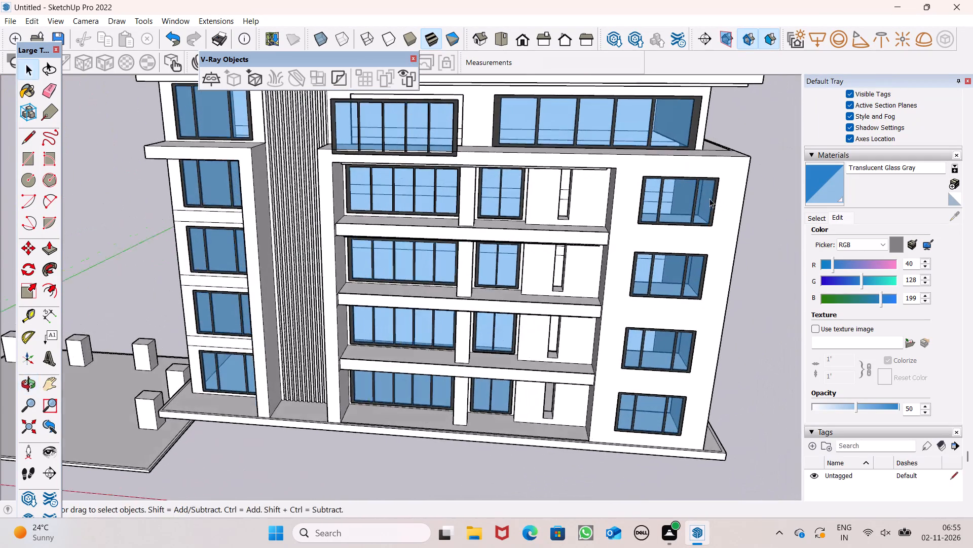
pyautogui.scroll(-5, 439, 115)
pyautogui.click(423, 124)
pyautogui.moveTo(462, 143); pyautogui.dragTo(442, 160, button='middle')
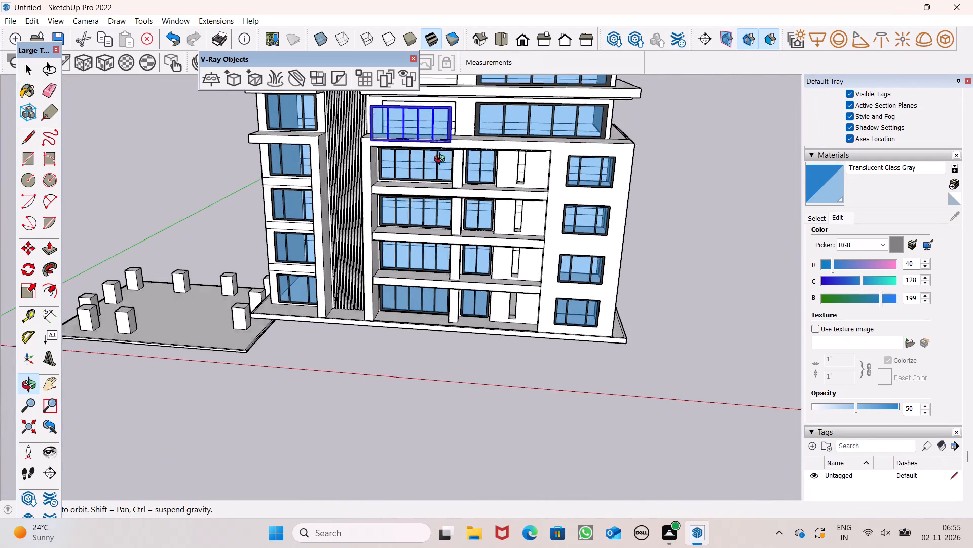
pyautogui.moveTo(442, 160); pyautogui.dragTo(383, 188, button='middle')
pyautogui.scroll(-3, 365, 183)
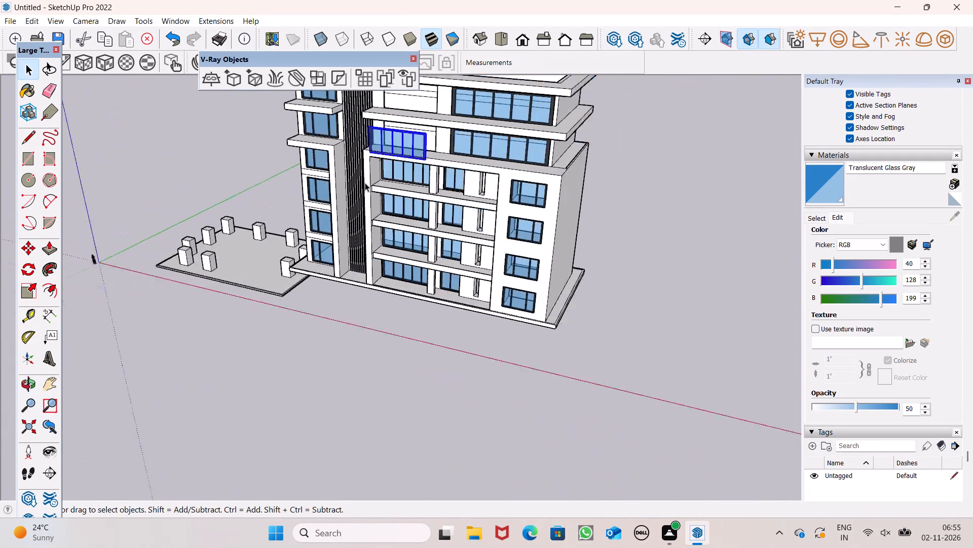
pyautogui.scroll(-3, 365, 183)
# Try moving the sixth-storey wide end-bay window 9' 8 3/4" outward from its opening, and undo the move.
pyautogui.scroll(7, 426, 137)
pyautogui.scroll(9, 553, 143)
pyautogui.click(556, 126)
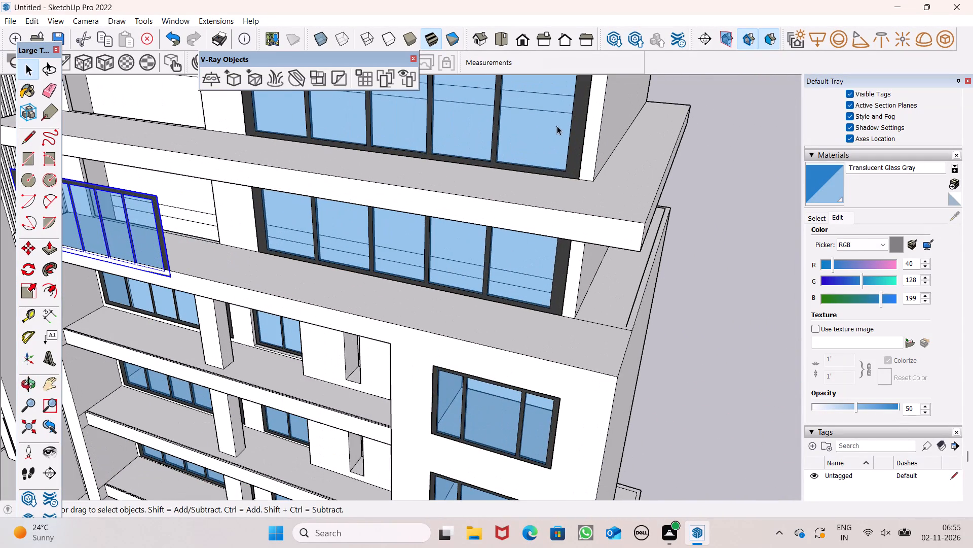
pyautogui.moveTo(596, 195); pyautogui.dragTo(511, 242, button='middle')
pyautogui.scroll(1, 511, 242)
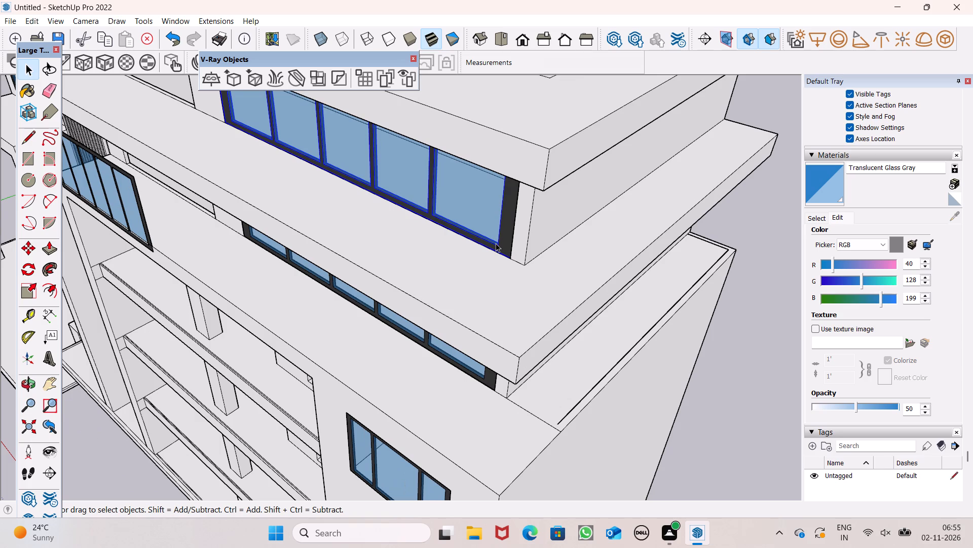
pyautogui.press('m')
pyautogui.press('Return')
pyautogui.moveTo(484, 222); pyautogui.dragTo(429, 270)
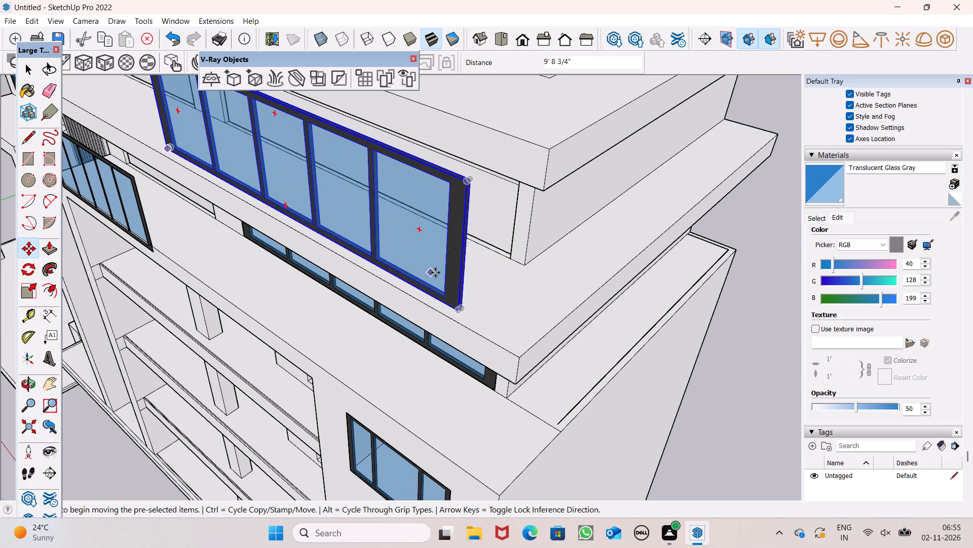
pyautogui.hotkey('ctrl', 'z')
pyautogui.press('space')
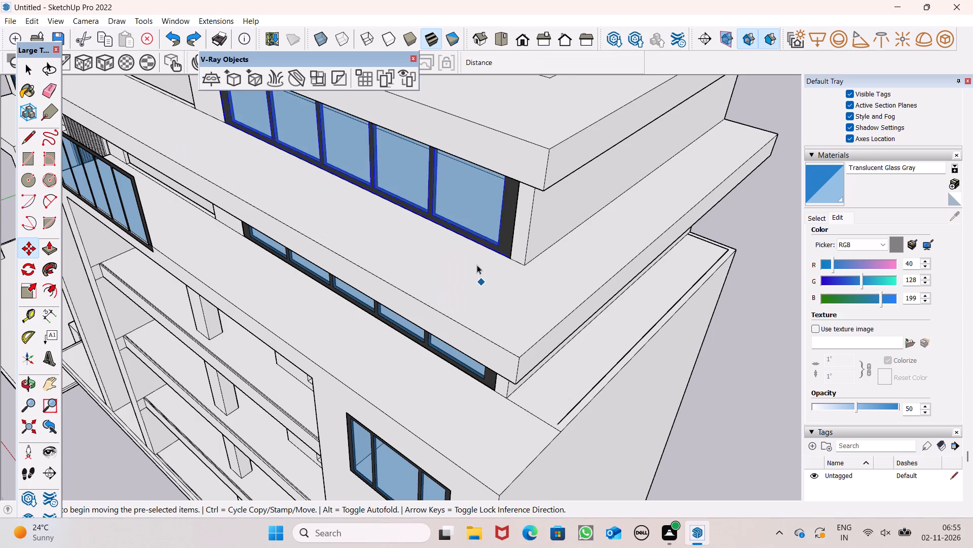
# Delete the misplaced five-pane window copy in front of the fifth-storey opening beside the ribbed wall panel.
pyautogui.scroll(-8, 474, 255)
pyautogui.moveTo(408, 254); pyautogui.dragTo(510, 116, button='middle')
pyautogui.click(290, 193)
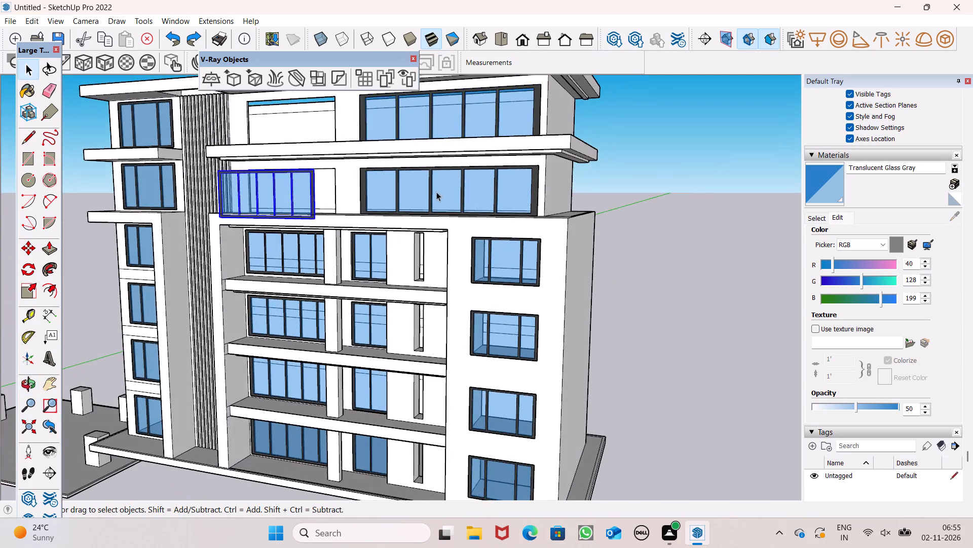
pyautogui.scroll(-7, 438, 192)
pyautogui.press('Delete')
# Examine how the five-pane windows on the lower storeys beside the ribbed panel sit in their openings.
pyautogui.scroll(-7, 469, 211)
pyautogui.moveTo(445, 257); pyautogui.dragTo(672, 337, button='middle')
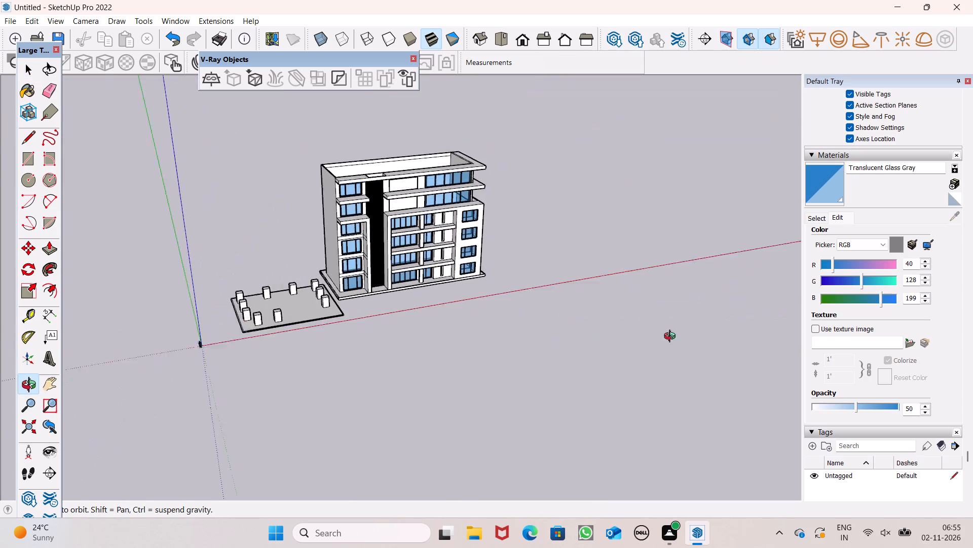
pyautogui.moveTo(672, 337); pyautogui.dragTo(662, 315, button='middle')
pyautogui.scroll(9, 420, 283)
pyautogui.scroll(7, 322, 332)
pyautogui.scroll(3, 426, 320)
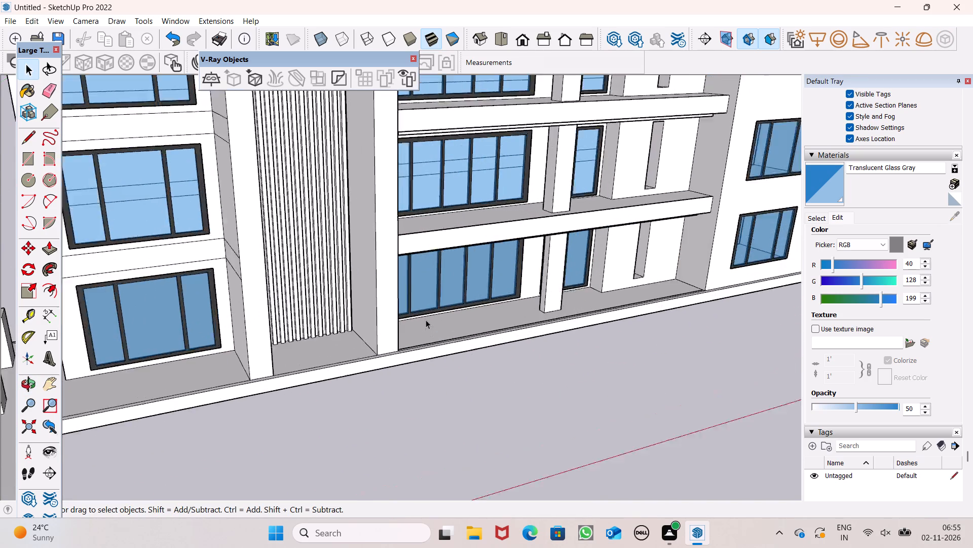
pyautogui.scroll(5, 426, 320)
pyautogui.moveTo(428, 282); pyautogui.dragTo(430, 269)
pyautogui.scroll(10, 430, 269)
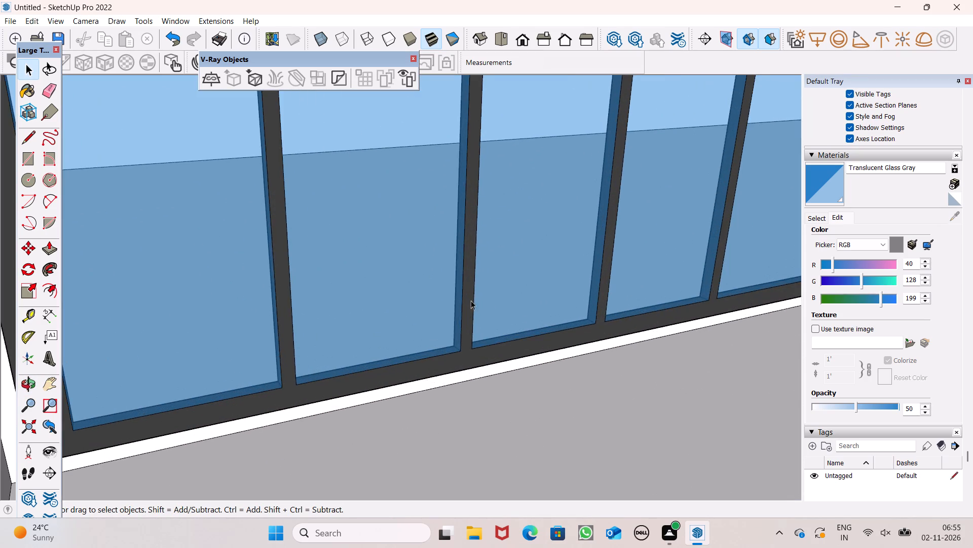
pyautogui.moveTo(473, 313); pyautogui.dragTo(492, 350, button='middle')
pyautogui.scroll(-14, 428, 342)
pyautogui.scroll(8, 415, 209)
pyautogui.scroll(8, 493, 185)
pyautogui.scroll(-8, 479, 234)
pyautogui.scroll(-15, 457, 296)
pyautogui.scroll(9, 459, 166)
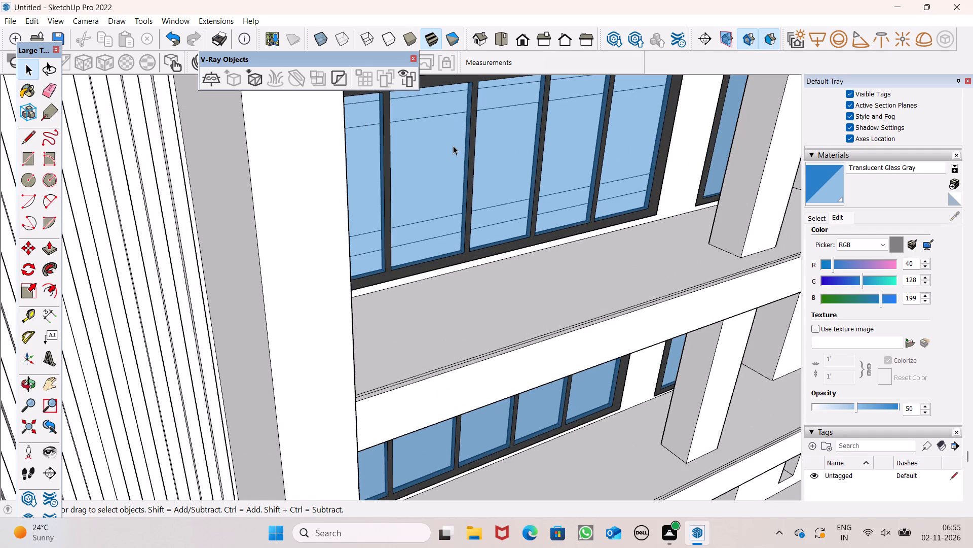
# Delete the five-pane window from the fourth-storey opening beside the ribbed wall panel.
pyautogui.scroll(-7, 449, 189)
pyautogui.scroll(-7, 441, 229)
pyautogui.scroll(11, 455, 152)
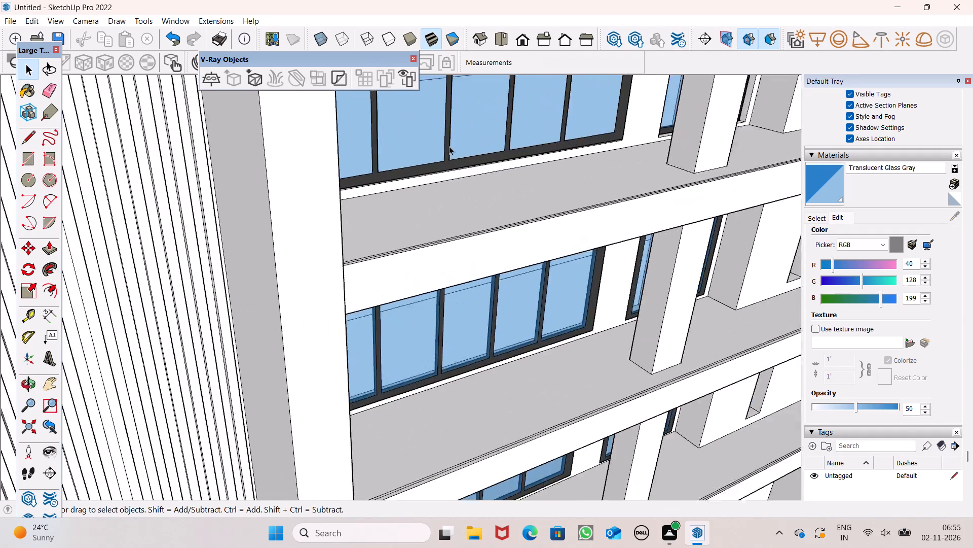
pyautogui.scroll(8, 449, 146)
pyautogui.moveTo(464, 191); pyautogui.dragTo(428, 275, button='middle')
pyautogui.scroll(1, 430, 275)
pyautogui.click(410, 256)
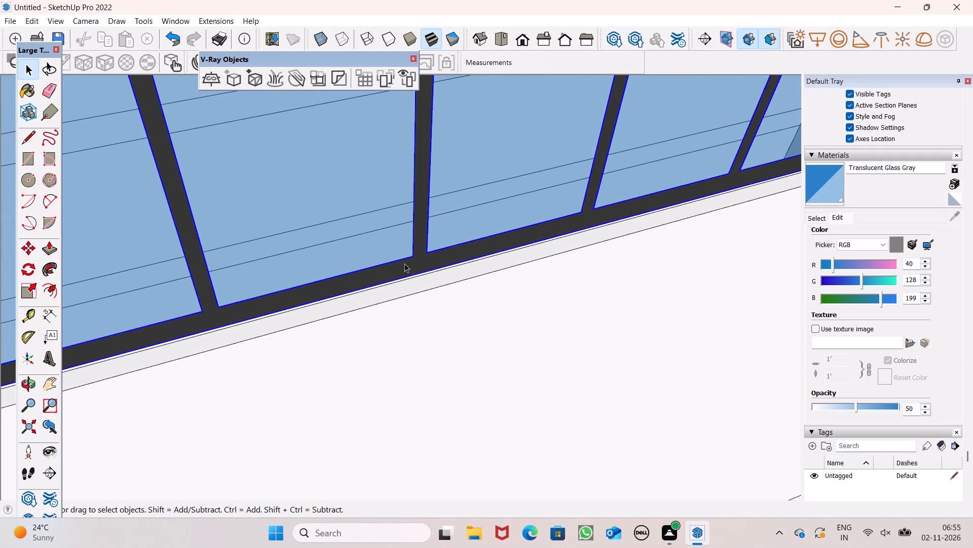
pyautogui.scroll(-2, 403, 267)
pyautogui.press('Delete')
# Copy the third-storey five-pane window straight up into the empty fourth-storey opening, aligning it with the opening's lower corner.
pyautogui.scroll(-15, 403, 268)
pyautogui.moveTo(481, 301); pyautogui.dragTo(431, 196, button='middle')
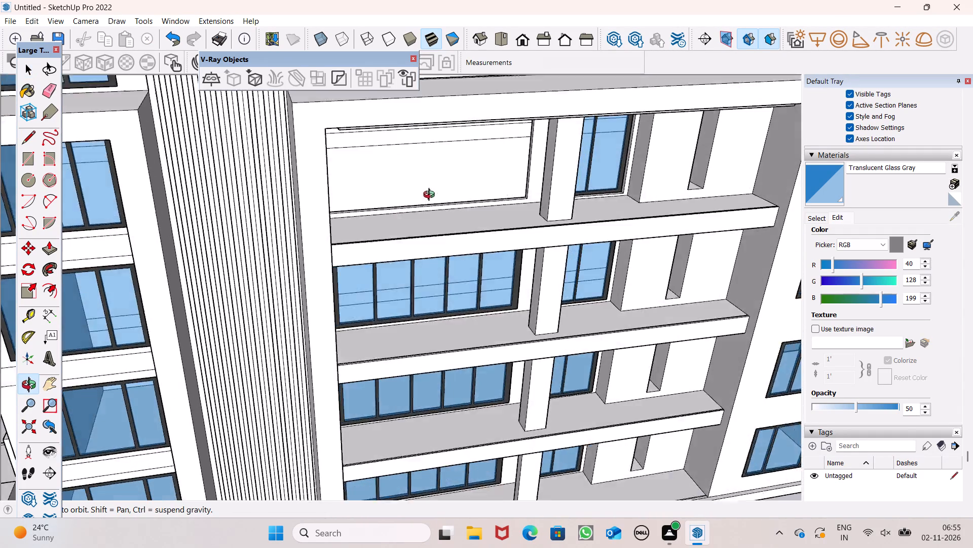
pyautogui.moveTo(431, 196); pyautogui.dragTo(416, 174, button='middle')
pyautogui.scroll(6, 489, 296)
pyautogui.moveTo(503, 299); pyautogui.dragTo(420, 337, button='middle')
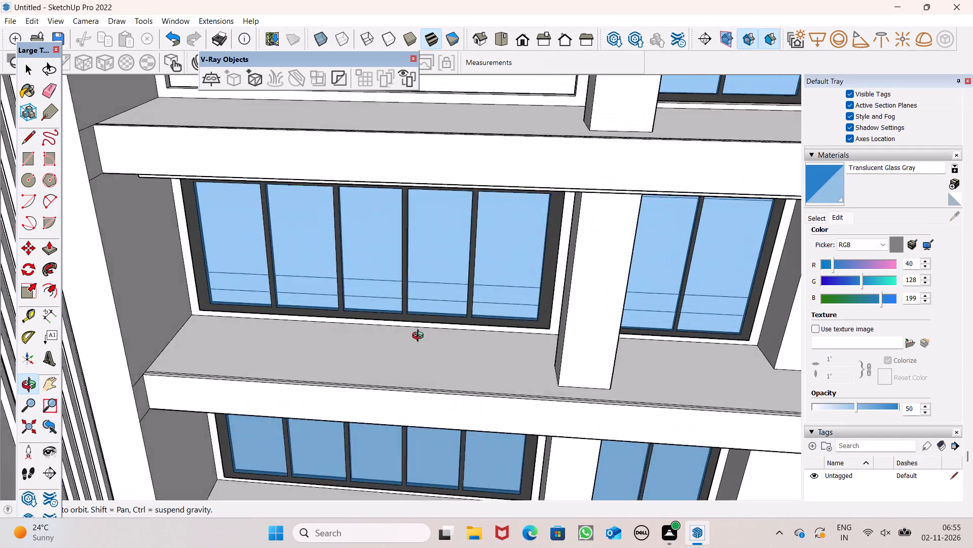
pyautogui.moveTo(420, 337); pyautogui.dragTo(459, 348, button='middle')
pyautogui.click(444, 292)
pyautogui.scroll(-5, 446, 303)
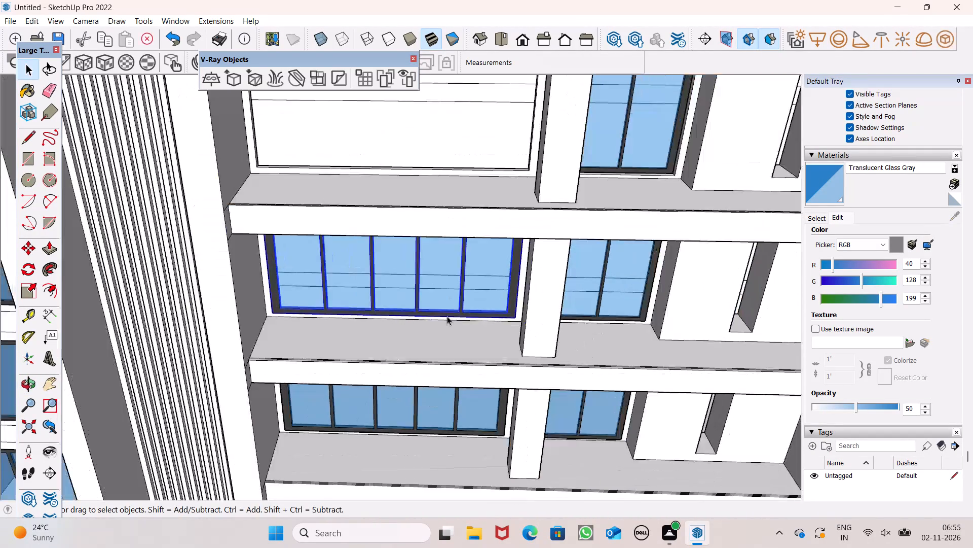
pyautogui.scroll(-3, 447, 316)
pyautogui.press('m')
pyautogui.press('Return')
pyautogui.scroll(-3, 482, 213)
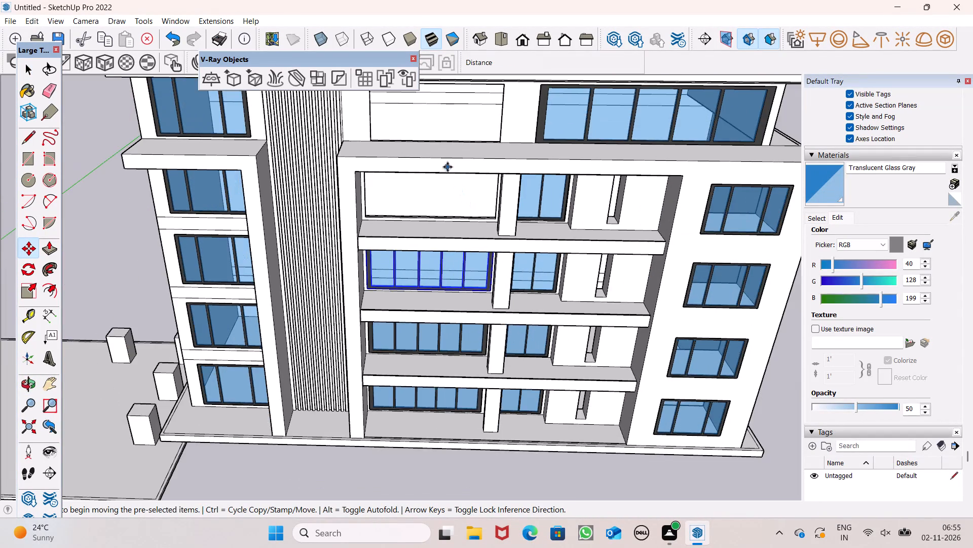
pyautogui.scroll(8, 447, 165)
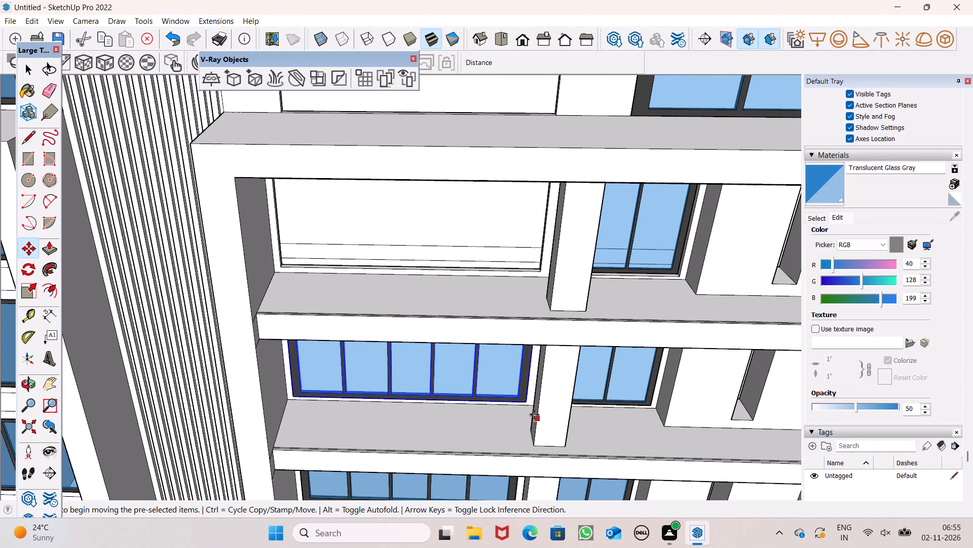
pyautogui.moveTo(525, 403); pyautogui.dragTo(533, 278)
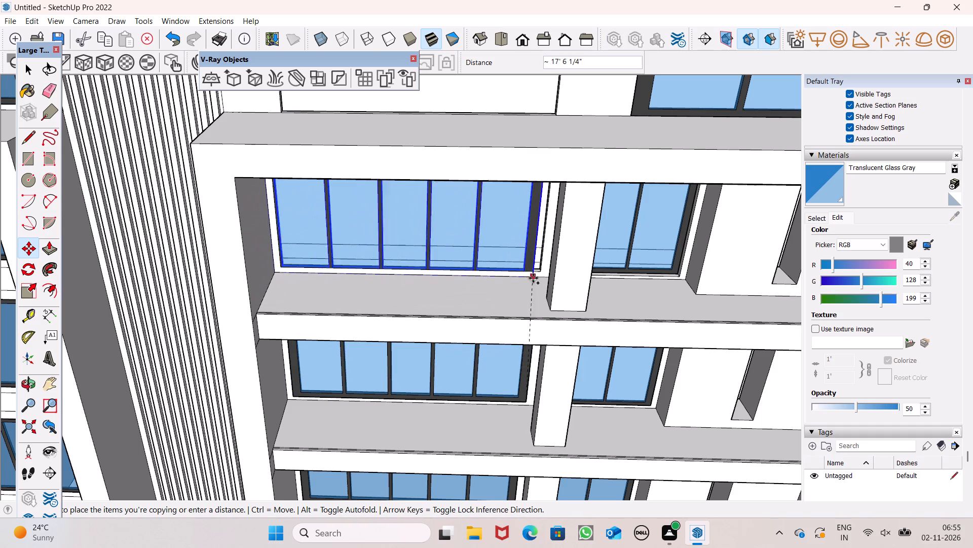
pyautogui.moveTo(533, 278); pyautogui.dragTo(537, 271)
# Scale the new fourth-storey window's height upward so its frame meets the top edge of the opening.
pyautogui.scroll(-2, 513, 300)
pyautogui.moveTo(467, 318); pyautogui.dragTo(474, 228, button='middle')
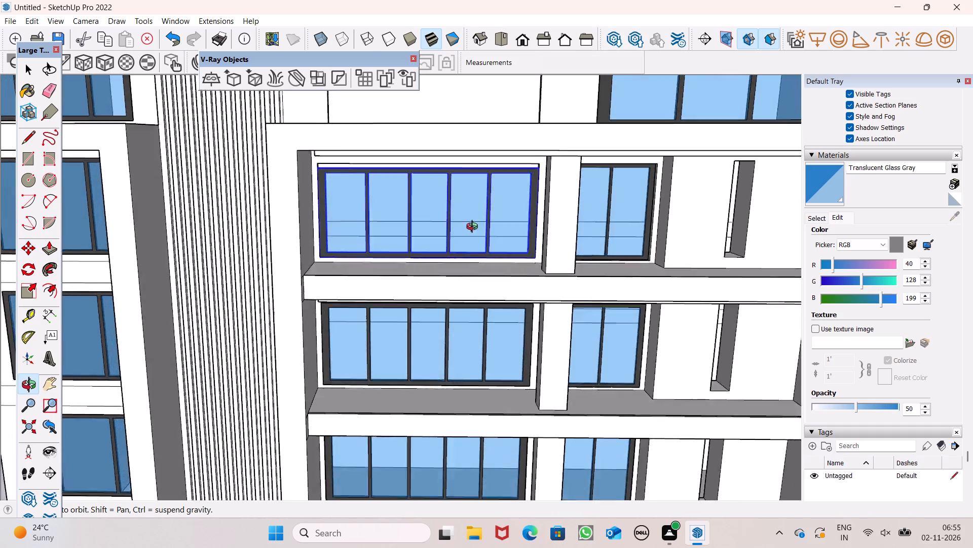
pyautogui.moveTo(474, 228); pyautogui.dragTo(483, 185, button='middle')
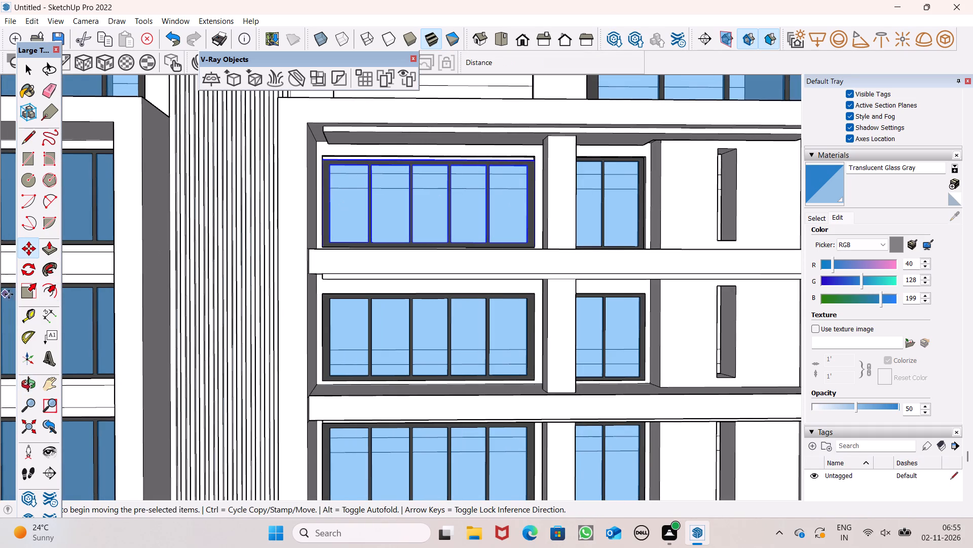
pyautogui.click(31, 291)
pyautogui.scroll(8, 302, 159)
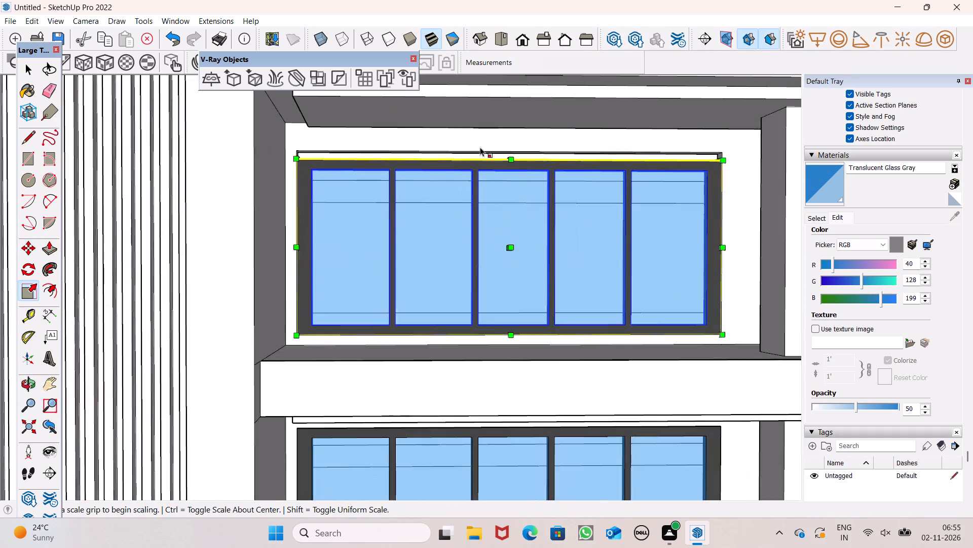
pyautogui.scroll(1, 480, 147)
pyautogui.moveTo(529, 198); pyautogui.dragTo(414, 272, button='middle')
pyautogui.scroll(8, 520, 182)
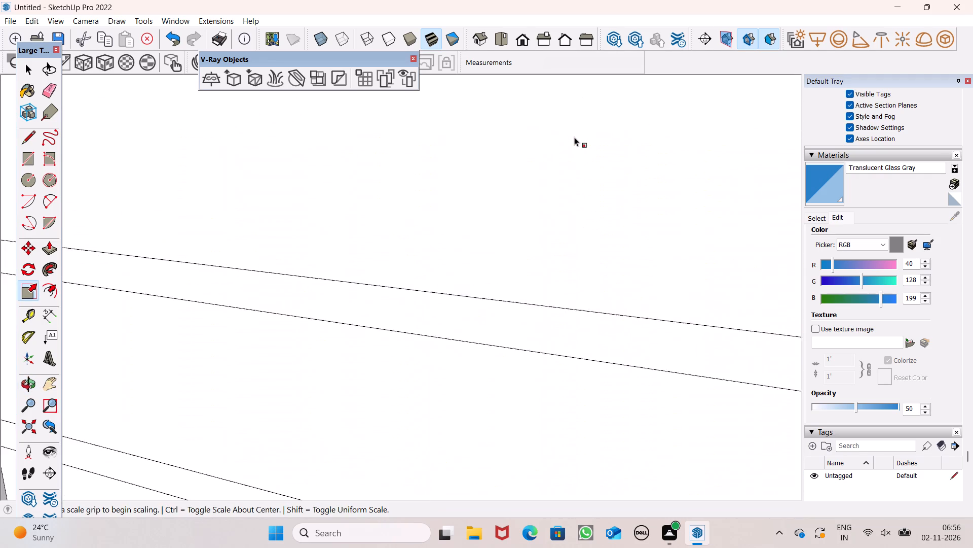
pyautogui.scroll(-3, 574, 137)
pyautogui.moveTo(597, 173); pyautogui.dragTo(595, 140)
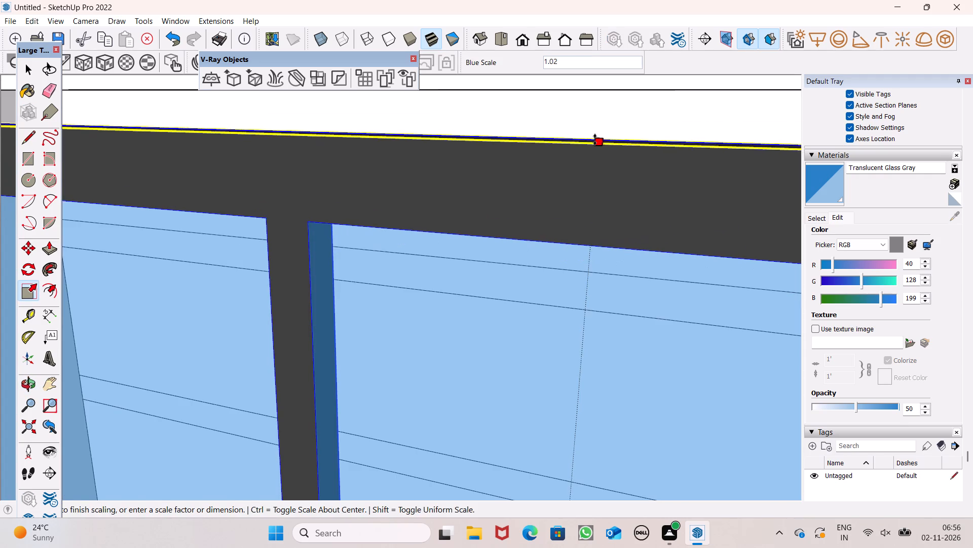
pyautogui.moveTo(595, 140); pyautogui.dragTo(581, 94)
pyautogui.scroll(-8, 506, 188)
pyautogui.press('space')
# Copy the resized fourth-storey five-pane window upward about 17' 4" to the empty fifth-storey opening beside the ribbed panel.
pyautogui.scroll(-8, 503, 193)
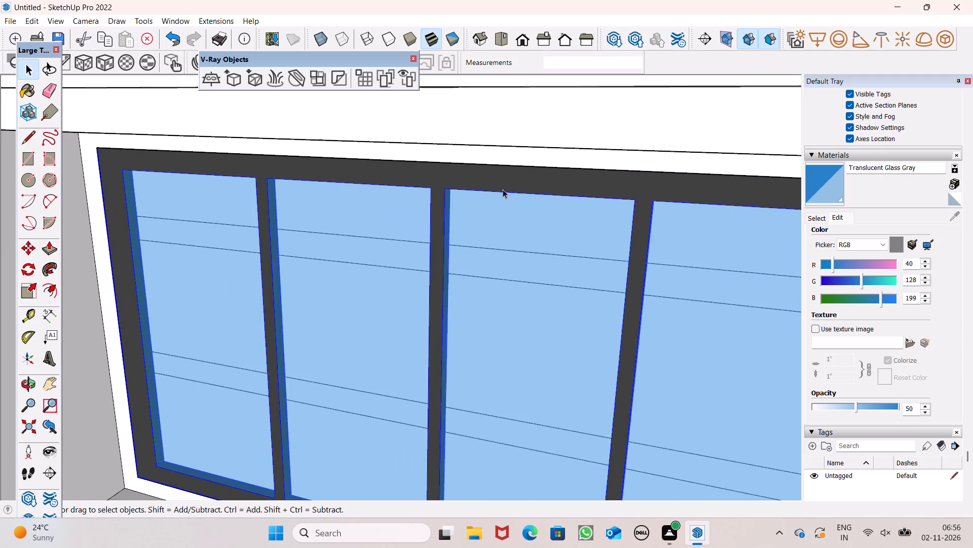
pyautogui.scroll(-14, 503, 174)
pyautogui.moveTo(492, 241); pyautogui.dragTo(582, 223, button='middle')
pyautogui.scroll(1, 582, 223)
pyautogui.scroll(-8, 516, 215)
pyautogui.scroll(-7, 438, 250)
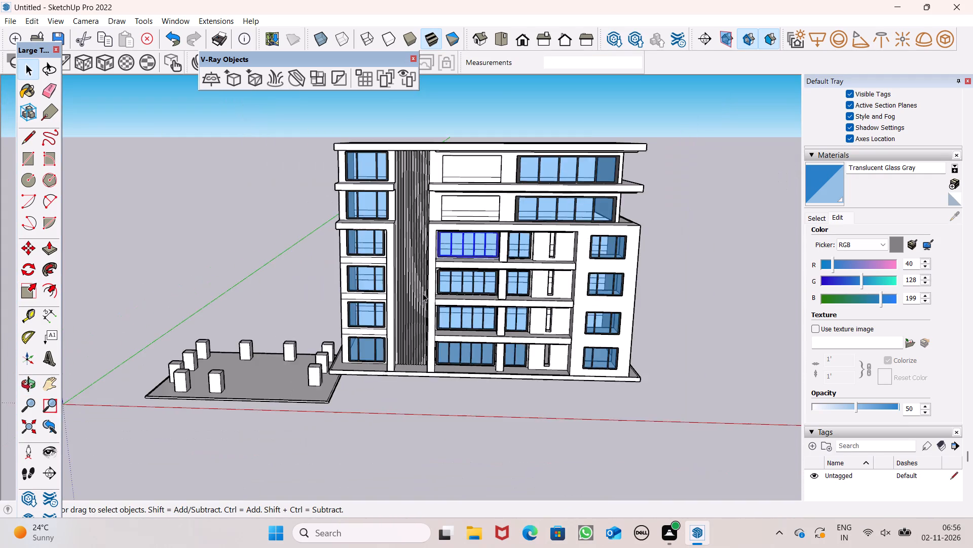
pyautogui.scroll(-1, 423, 293)
pyautogui.scroll(8, 436, 194)
pyautogui.press('m')
pyautogui.press('Return')
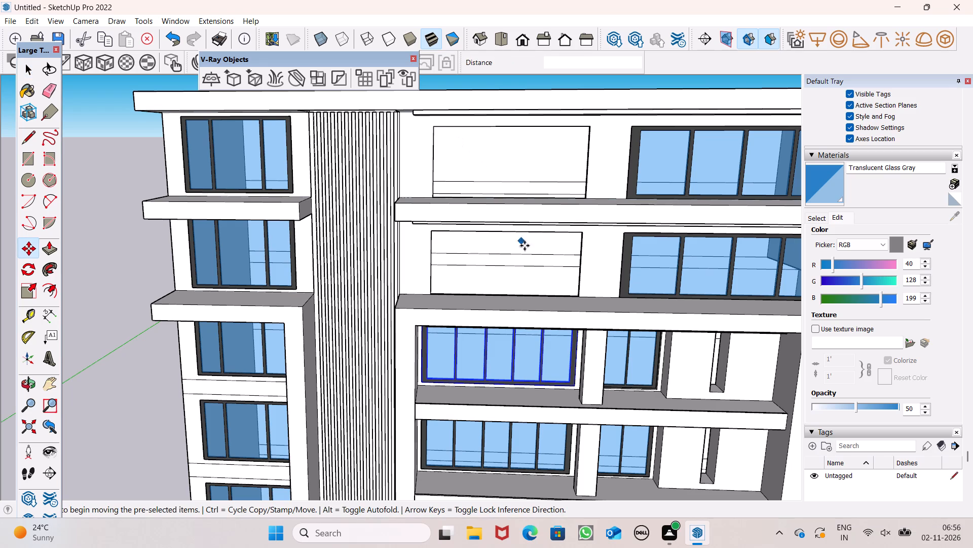
pyautogui.moveTo(574, 383); pyautogui.dragTo(576, 292)
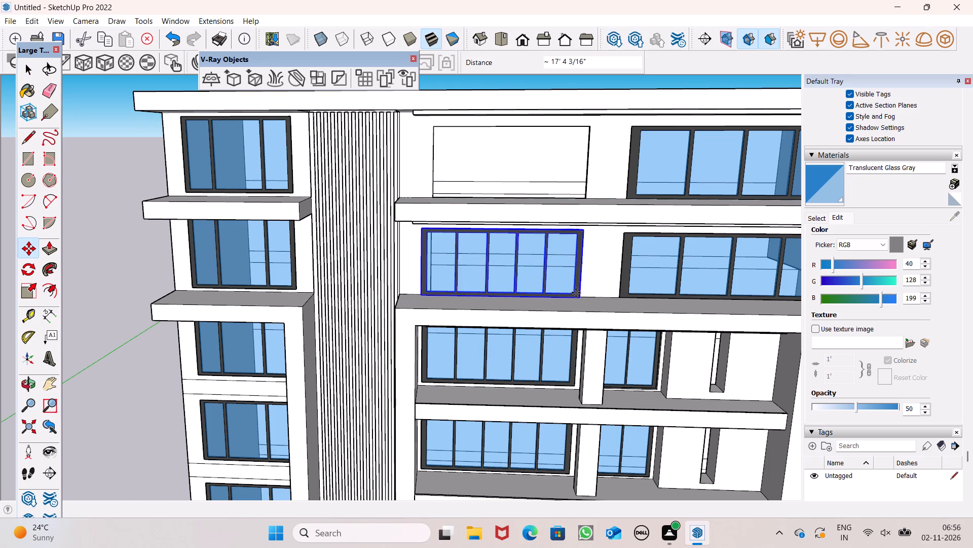
# Move the fifth-storey window copy back into the wall, aligning its lower corner with the opening's corner.
pyautogui.scroll(9, 554, 249)
pyautogui.moveTo(606, 292); pyautogui.dragTo(439, 315, button='middle')
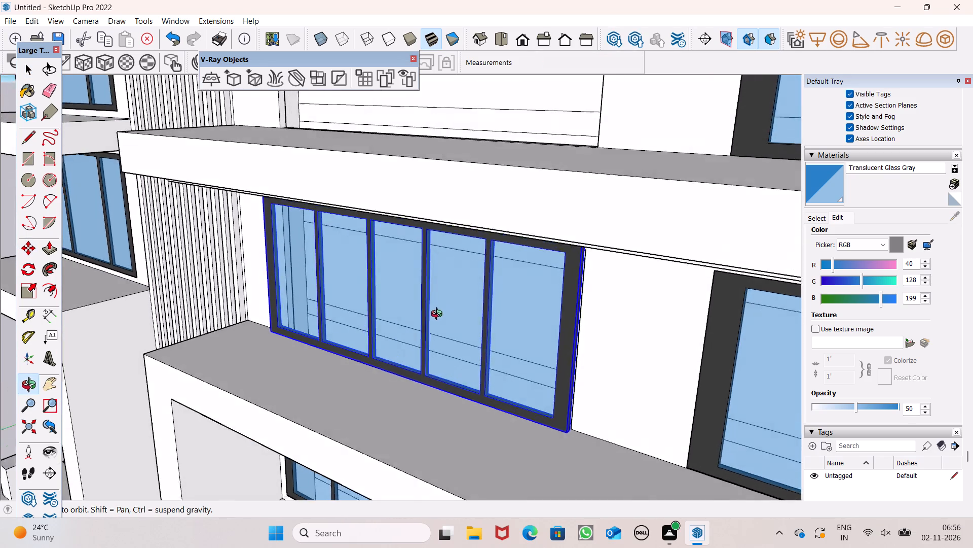
pyautogui.moveTo(439, 315); pyautogui.dragTo(350, 276, button='middle')
pyautogui.scroll(1, 515, 341)
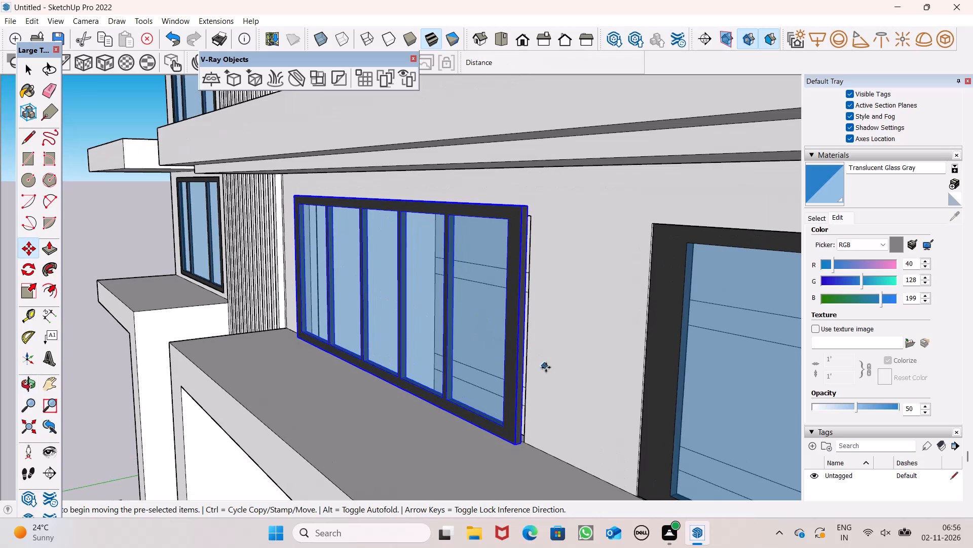
pyautogui.scroll(8, 534, 461)
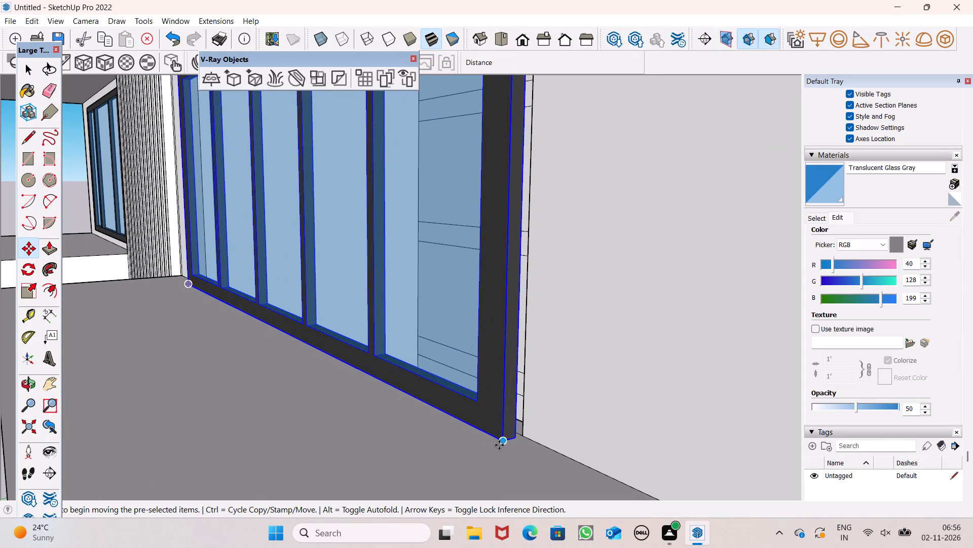
pyautogui.moveTo(500, 443); pyautogui.dragTo(522, 435)
# Scale the fifth-storey five-pane window uniformly to about 0.95 from its upper corner nearest the ribbed panel, matching the opening's width.
pyautogui.scroll(-4, 521, 436)
pyautogui.moveTo(475, 466); pyautogui.dragTo(567, 451, button='middle')
pyautogui.scroll(-8, 579, 432)
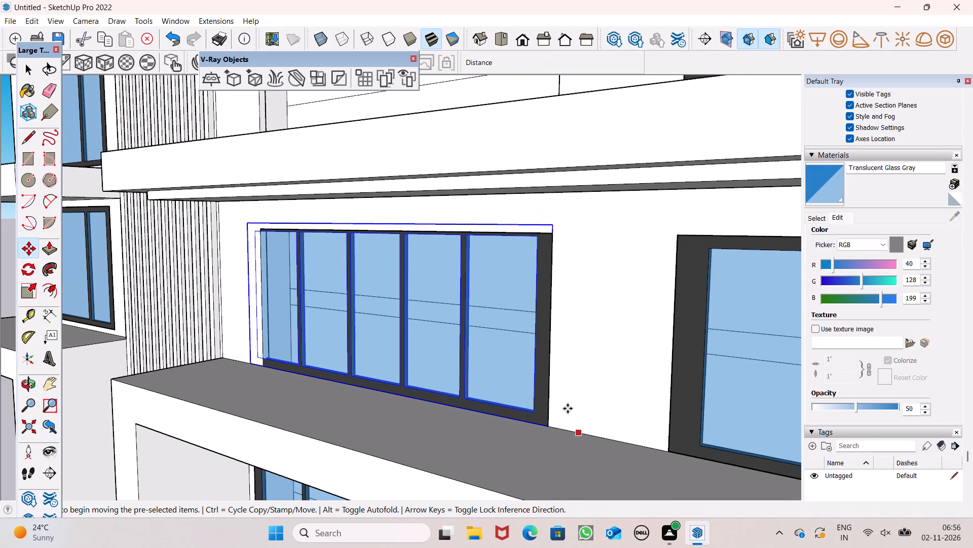
pyautogui.scroll(-4, 568, 408)
pyautogui.scroll(-8, 560, 364)
pyautogui.moveTo(536, 466); pyautogui.dragTo(628, 360, button='middle')
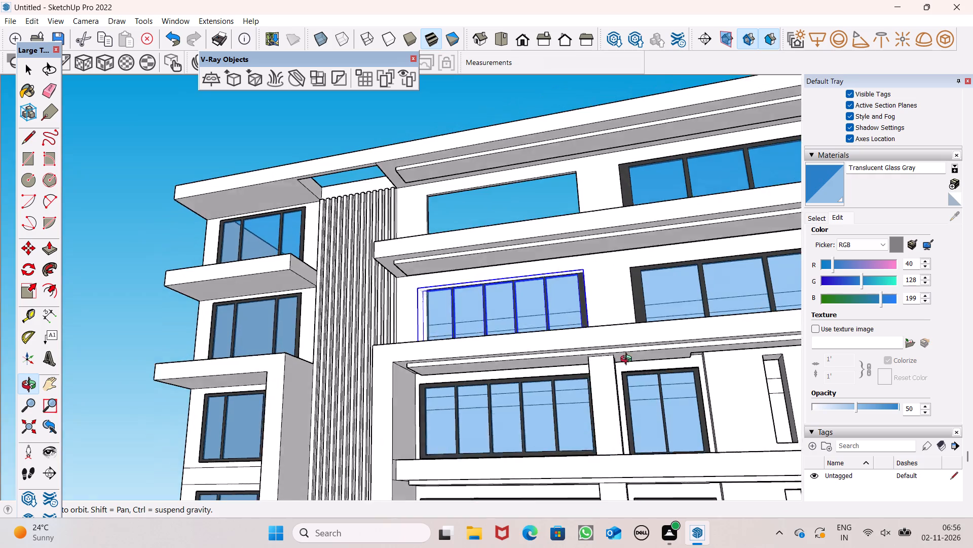
pyautogui.moveTo(628, 360); pyautogui.dragTo(667, 423, button='middle')
pyautogui.scroll(6, 562, 368)
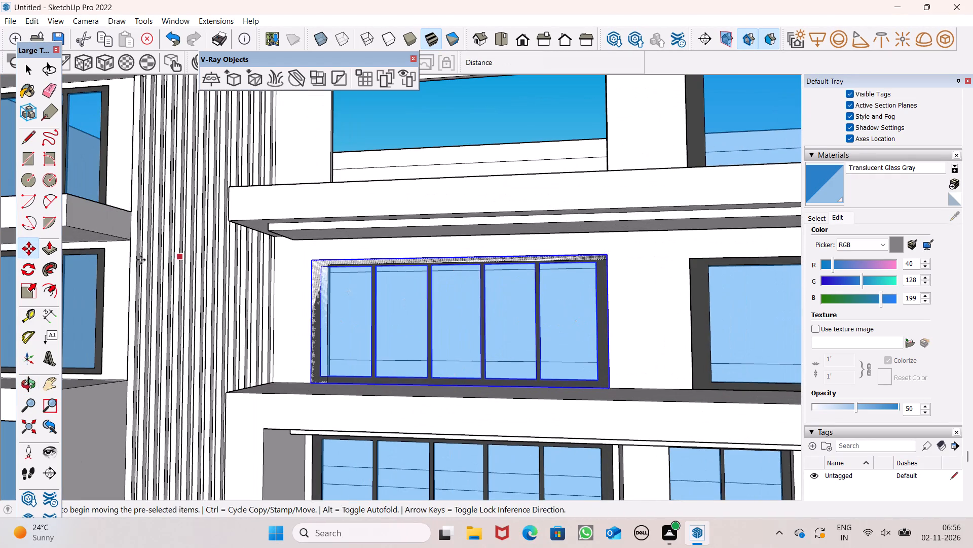
pyautogui.click(30, 294)
pyautogui.moveTo(333, 306); pyautogui.dragTo(452, 323, button='middle')
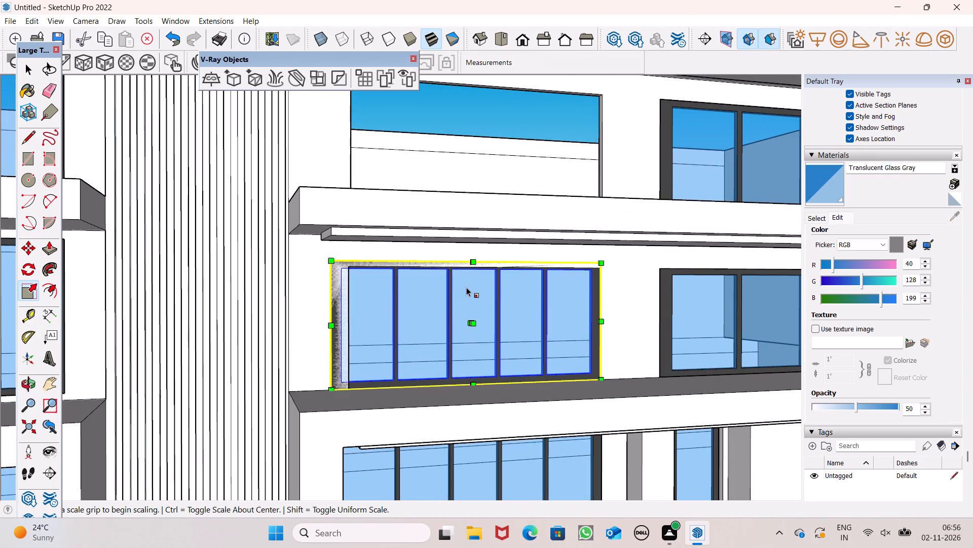
pyautogui.scroll(-4, 466, 287)
pyautogui.moveTo(468, 317); pyautogui.dragTo(421, 341, button='middle')
pyautogui.scroll(5, 400, 307)
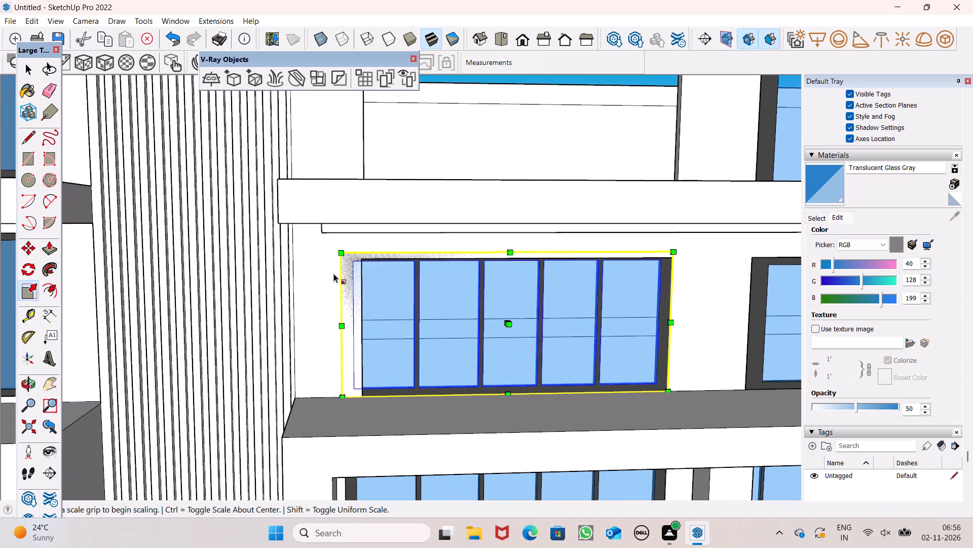
pyautogui.moveTo(338, 252); pyautogui.dragTo(351, 271)
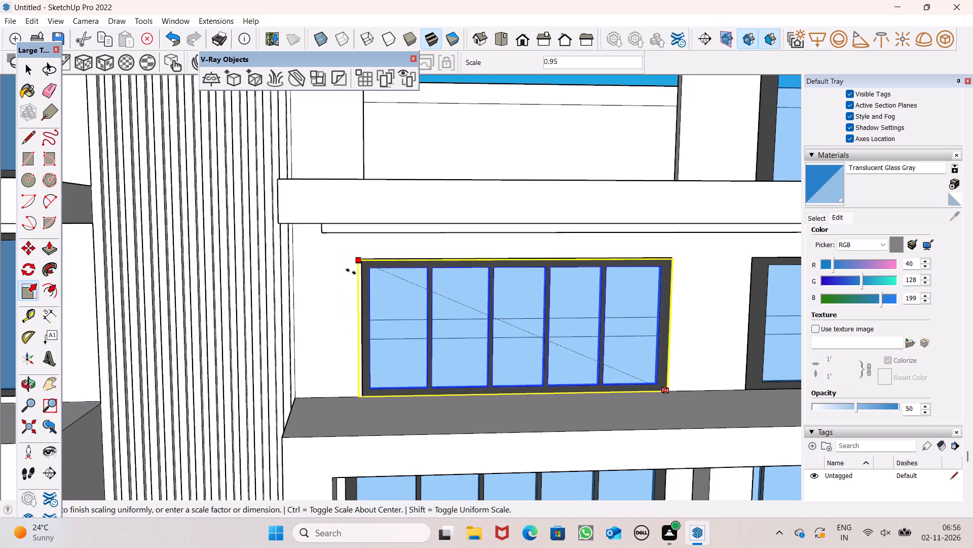
pyautogui.moveTo(351, 271); pyautogui.dragTo(351, 274)
# Scale the fifth-storey window's height by about 1.02 so its frame meets the top edge of the opening.
pyautogui.scroll(8, 491, 234)
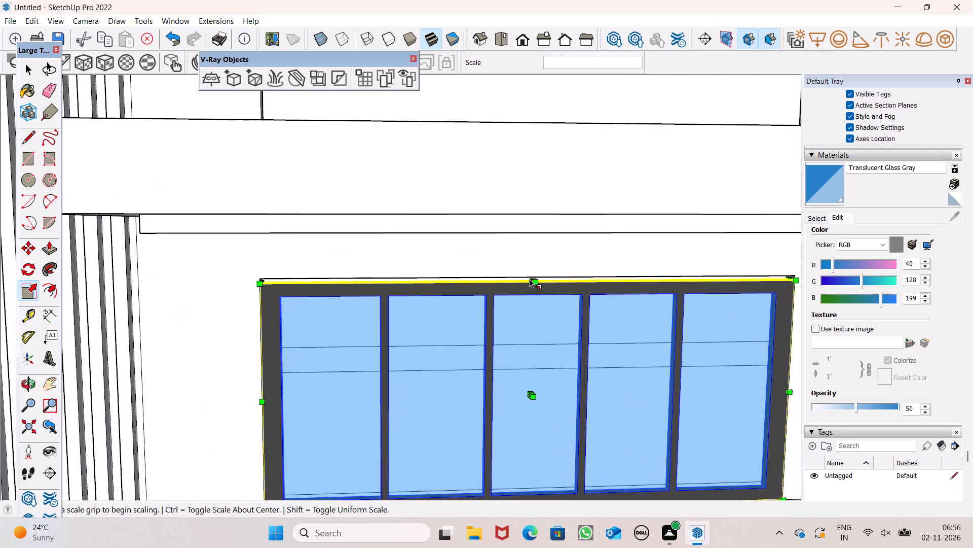
pyautogui.scroll(15, 529, 279)
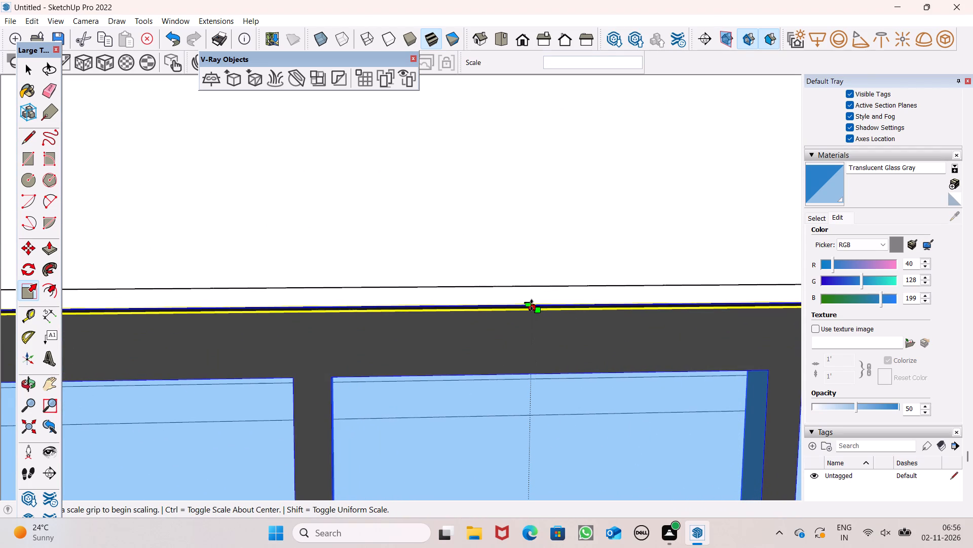
pyautogui.moveTo(532, 305); pyautogui.dragTo(517, 288)
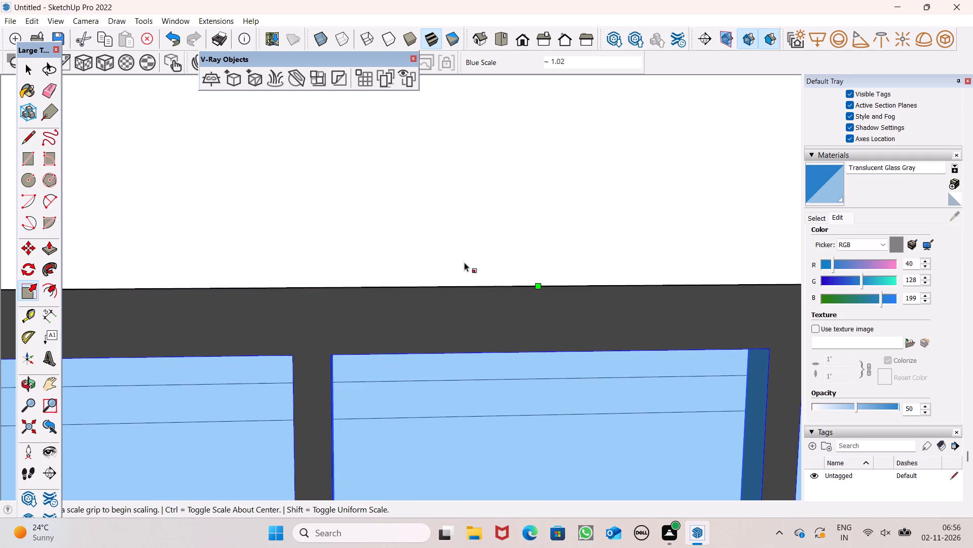
pyautogui.press('space')
pyautogui.scroll(-8, 457, 255)
pyautogui.scroll(-13, 448, 248)
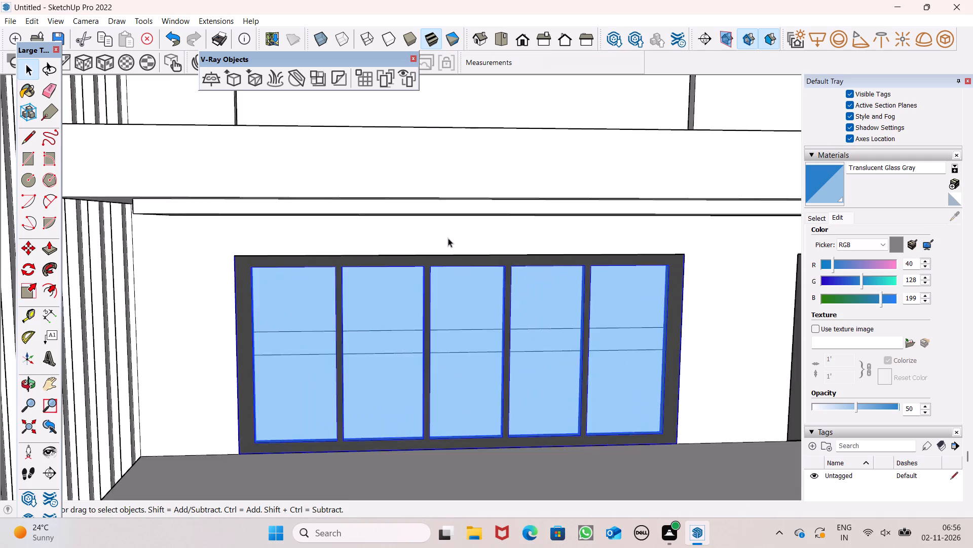
# Copy the fitted fifth-storey five-pane window straight up to the empty sixth-storey opening beside the ribbed panel.
pyautogui.scroll(-12, 448, 237)
pyautogui.moveTo(463, 263); pyautogui.dragTo(409, 323, button='middle')
pyautogui.scroll(8, 396, 284)
pyautogui.scroll(-8, 395, 283)
pyautogui.press('m')
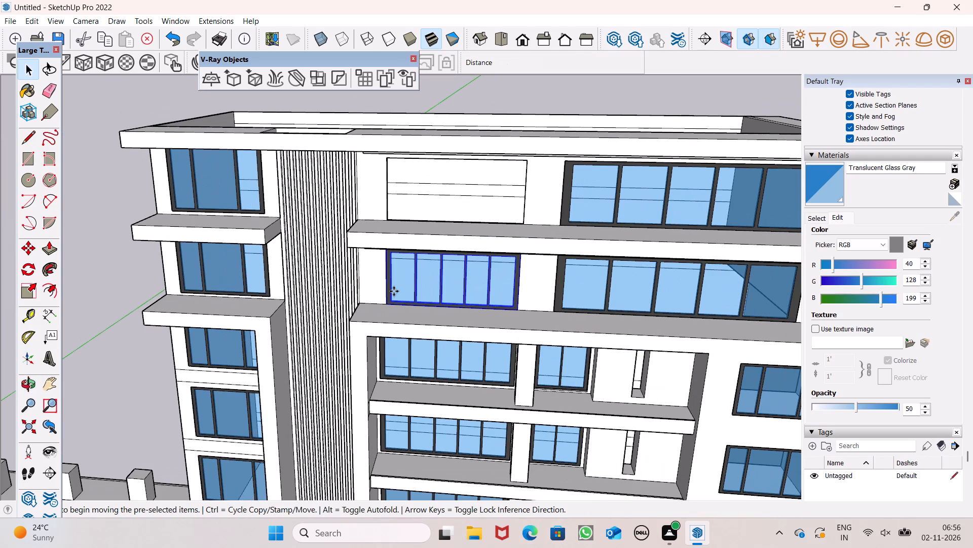
pyautogui.press('Return')
pyautogui.scroll(-1, 394, 329)
pyautogui.middleClick(456, 326)
pyautogui.scroll(1, 456, 326)
pyautogui.moveTo(456, 326); pyautogui.dragTo(450, 365, button='middle')
pyautogui.scroll(-6, 430, 329)
pyautogui.scroll(8, 427, 241)
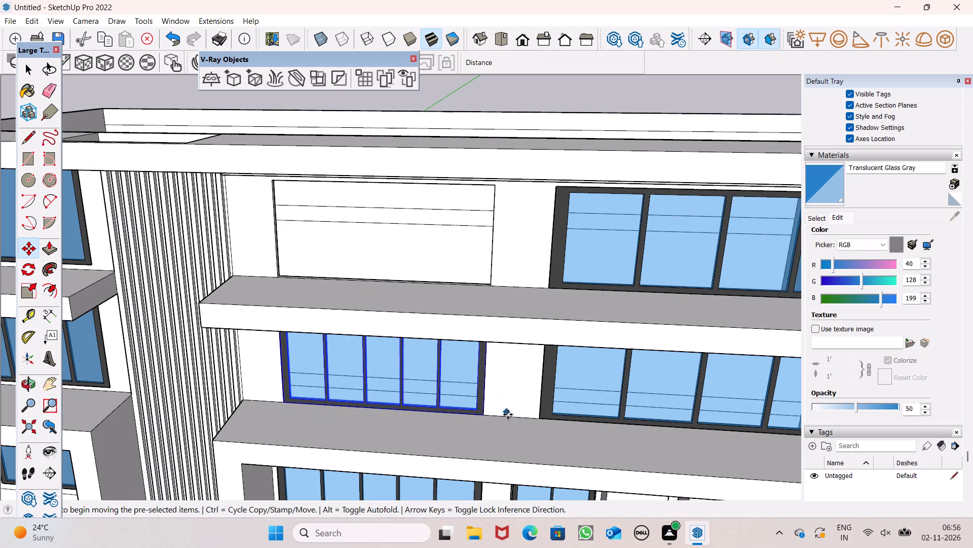
pyautogui.moveTo(483, 416); pyautogui.dragTo(484, 292)
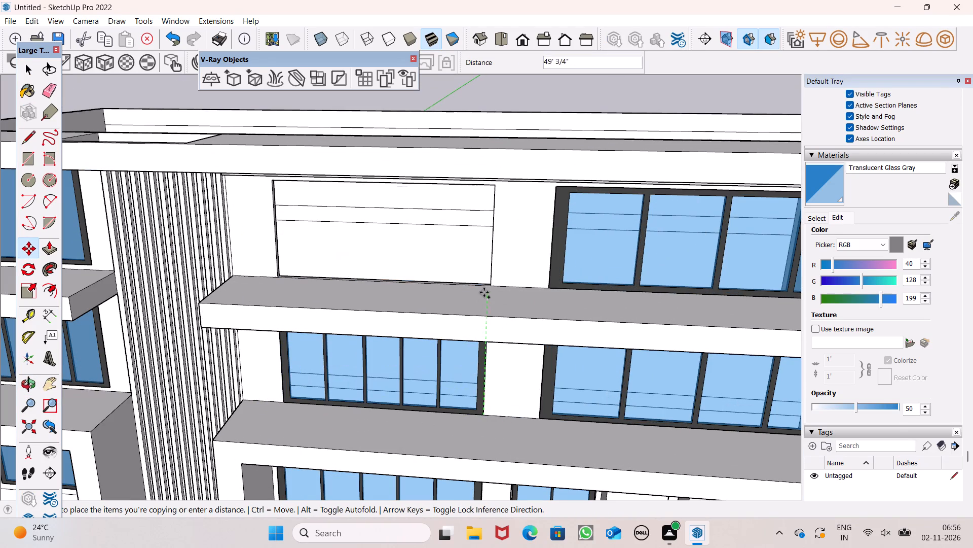
pyautogui.moveTo(484, 292); pyautogui.dragTo(485, 282)
pyautogui.scroll(7, 472, 280)
pyautogui.press('space')
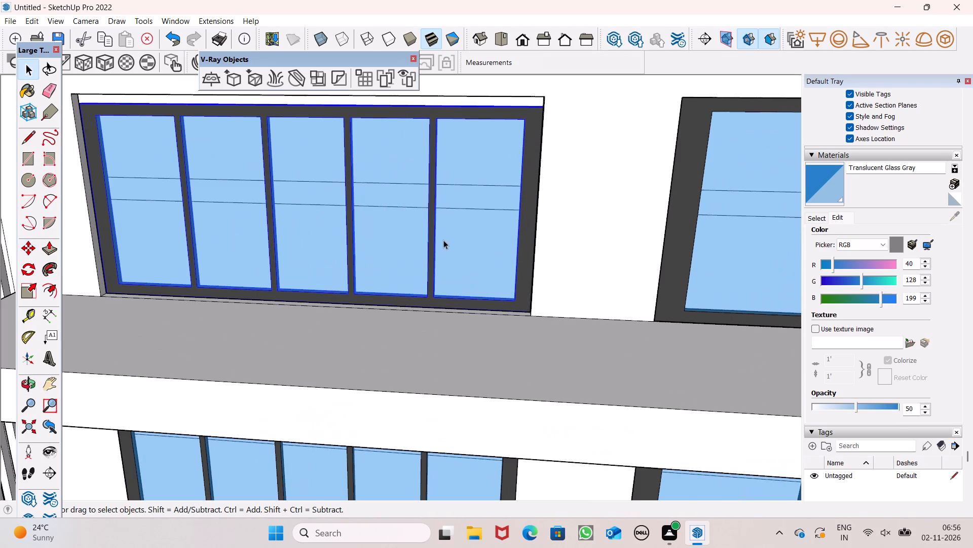
# Move the sixth-storey window copy about 7 13/16" so its lower frame corner meets the opening's lower corner away from the ribbed panel.
pyautogui.moveTo(494, 289); pyautogui.dragTo(481, 304, button='middle')
pyautogui.scroll(9, 483, 299)
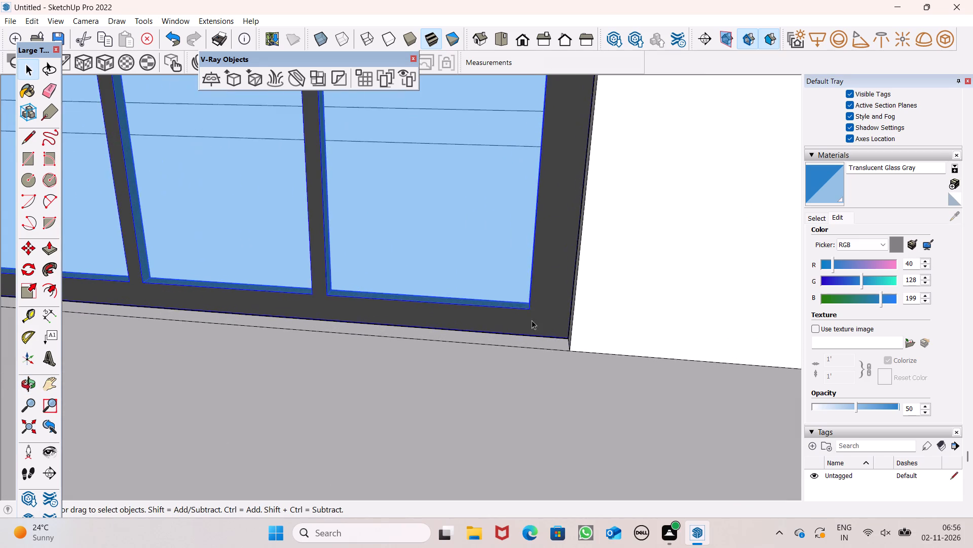
pyautogui.moveTo(532, 327); pyautogui.dragTo(551, 390, button='middle')
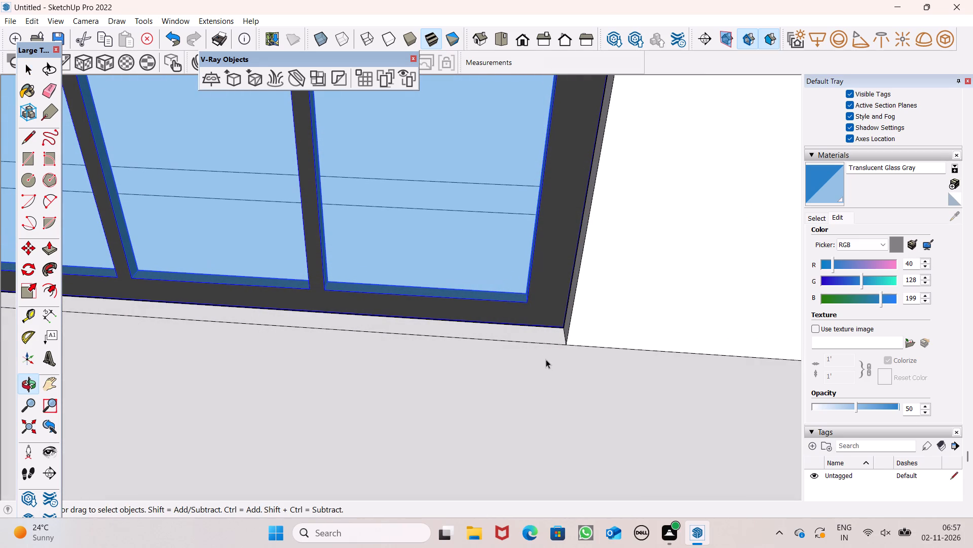
pyautogui.press('m')
pyautogui.press('Return')
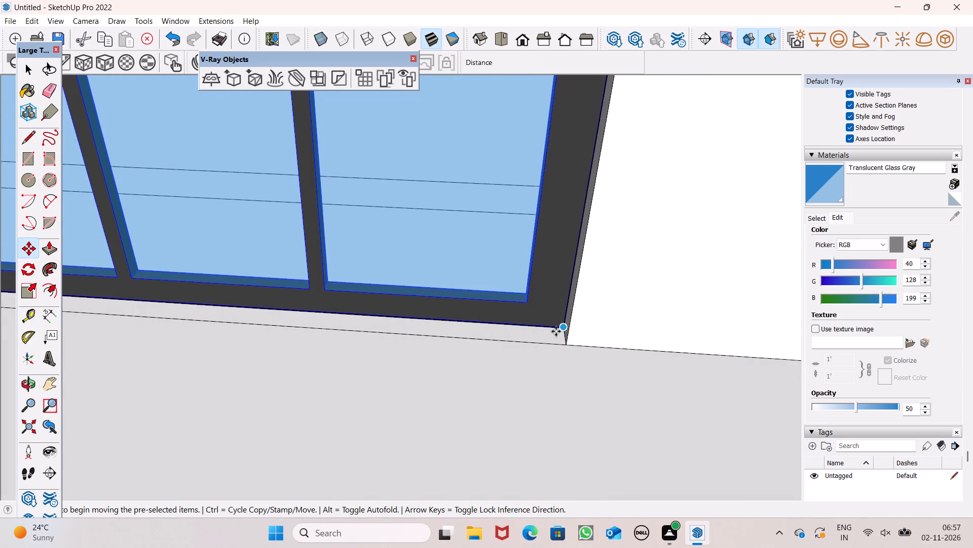
pyautogui.moveTo(560, 332); pyautogui.dragTo(565, 344)
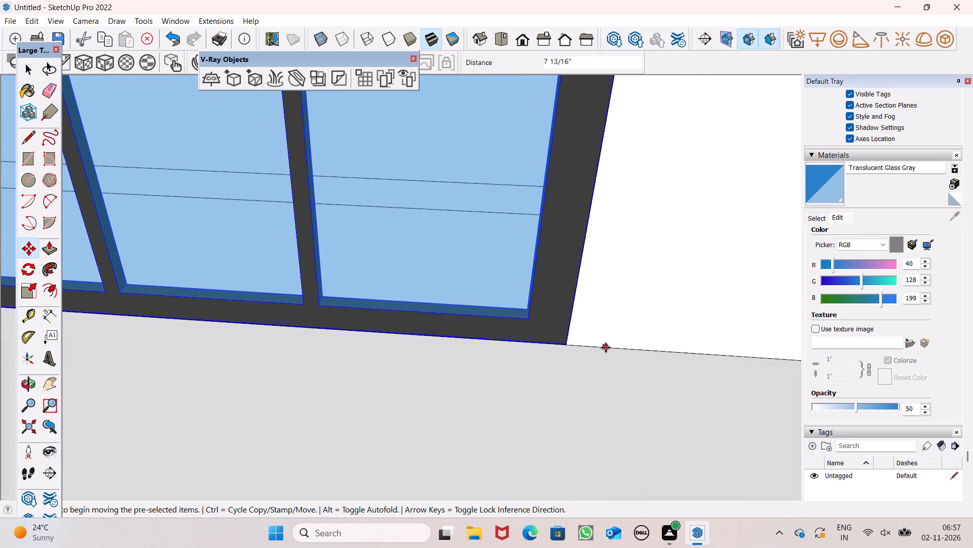
# Scale the sixth-storey five-pane window's height upward until its frame meets the top edge of the opening.
pyautogui.scroll(-19, 607, 346)
pyautogui.moveTo(585, 334); pyautogui.dragTo(620, 262, button='middle')
pyautogui.moveTo(579, 267); pyautogui.dragTo(581, 191, button='middle')
pyautogui.press('space')
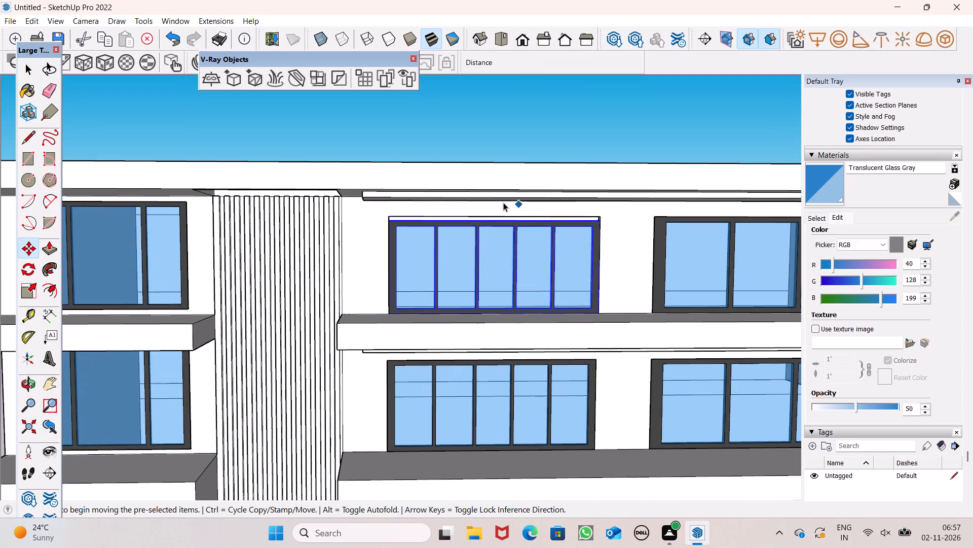
pyautogui.scroll(8, 491, 192)
pyautogui.scroll(-6, 486, 214)
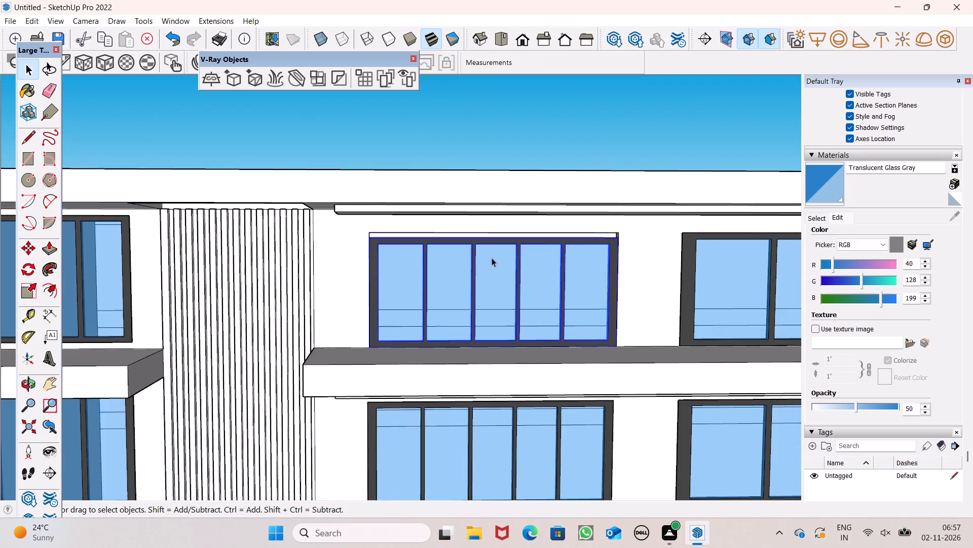
pyautogui.moveTo(481, 300); pyautogui.dragTo(590, 331, button='middle')
pyautogui.scroll(5, 455, 227)
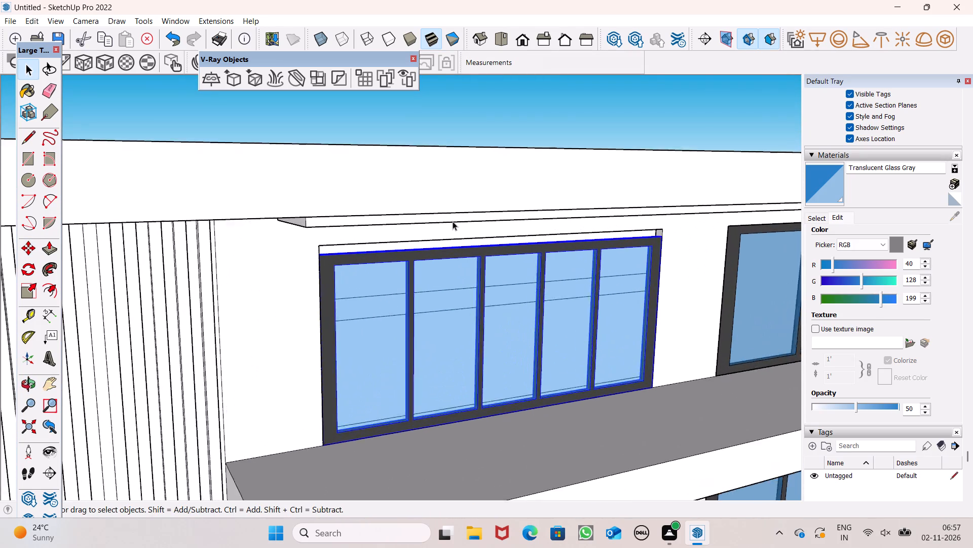
pyautogui.scroll(12, 453, 221)
pyautogui.middleClick(484, 276)
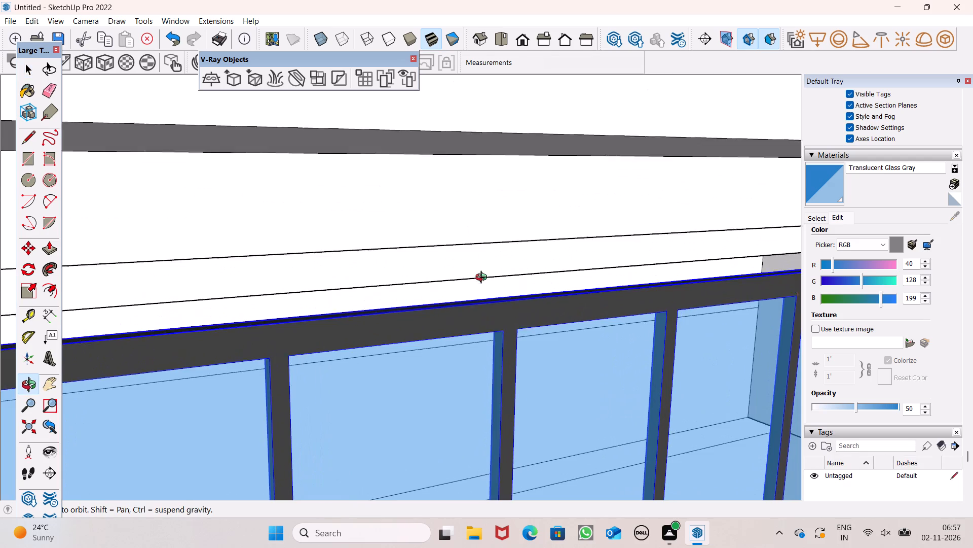
pyautogui.scroll(1, 486, 276)
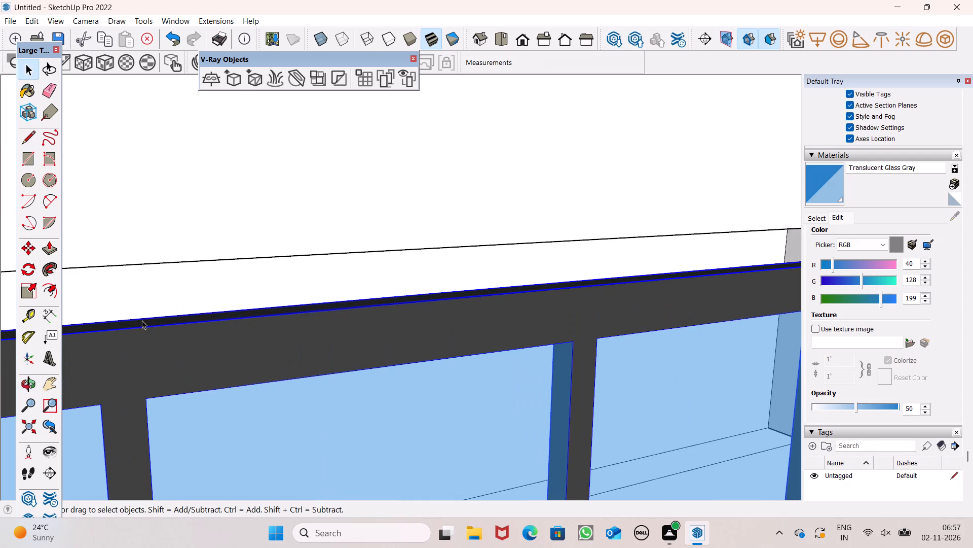
pyautogui.click(32, 288)
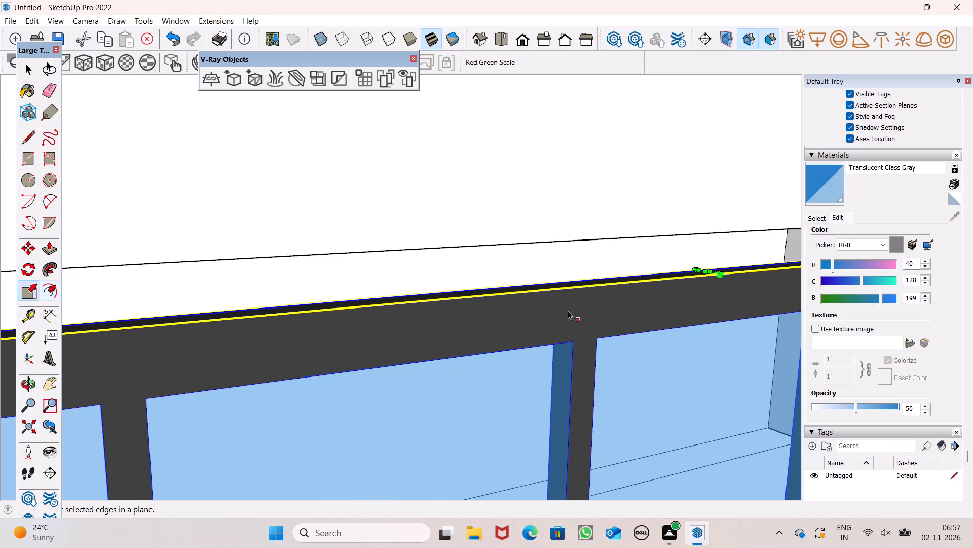
pyautogui.moveTo(705, 270); pyautogui.dragTo(695, 241)
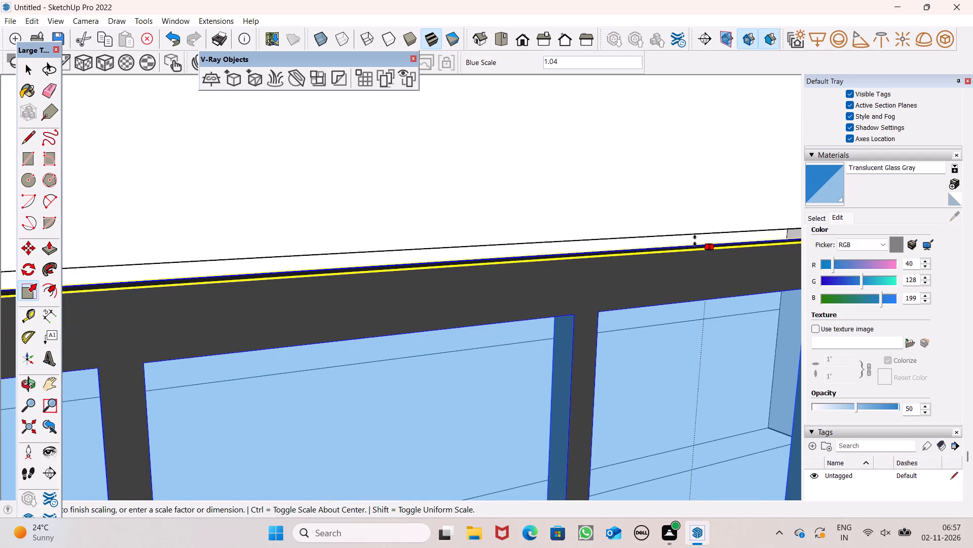
pyautogui.moveTo(695, 241); pyautogui.dragTo(691, 233)
pyautogui.press('space')
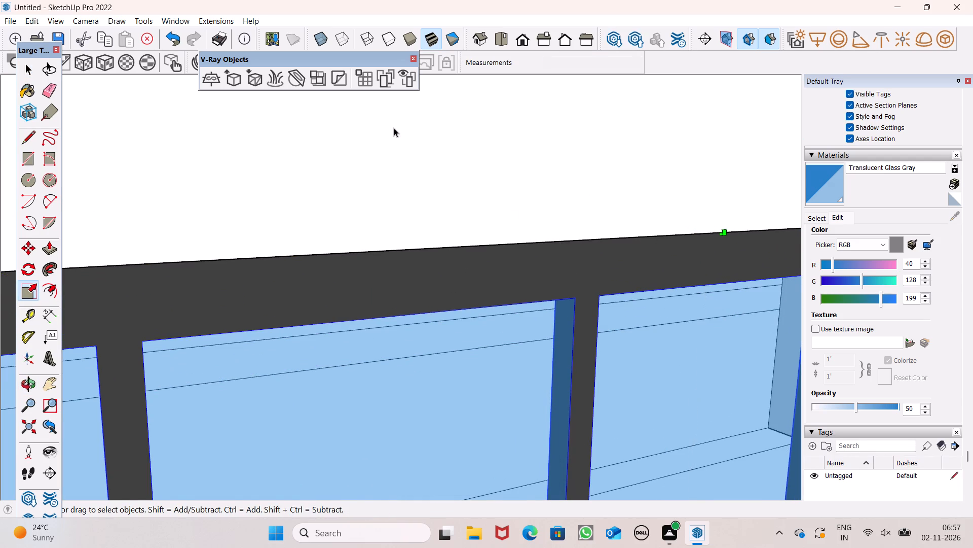
pyautogui.press('space')
# Deselect the window and examine the whole front facade for openings that still lack windows.
pyautogui.scroll(-15, 396, 138)
pyautogui.scroll(-13, 416, 161)
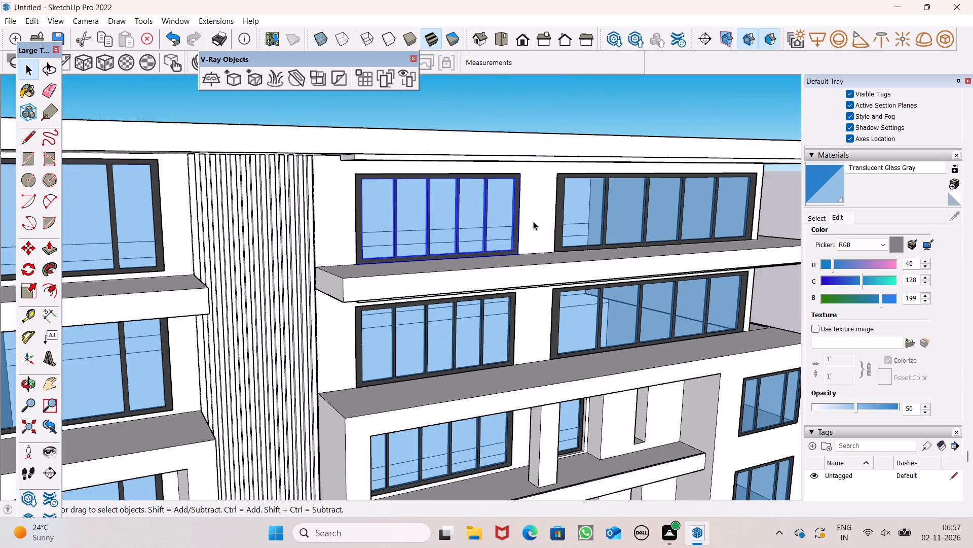
pyautogui.moveTo(530, 223); pyautogui.dragTo(428, 245, button='middle')
pyautogui.scroll(1, 433, 245)
pyautogui.scroll(-13, 416, 214)
pyautogui.click(424, 124)
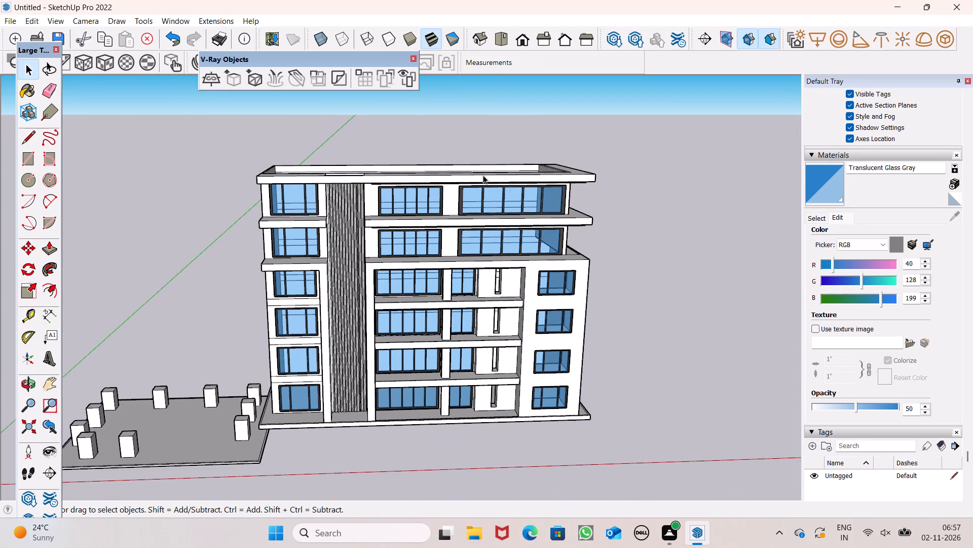
pyautogui.moveTo(520, 193); pyautogui.dragTo(483, 119, button='middle')
pyautogui.scroll(-5, 427, 153)
pyautogui.moveTo(488, 254); pyautogui.dragTo(492, 282, button='middle')
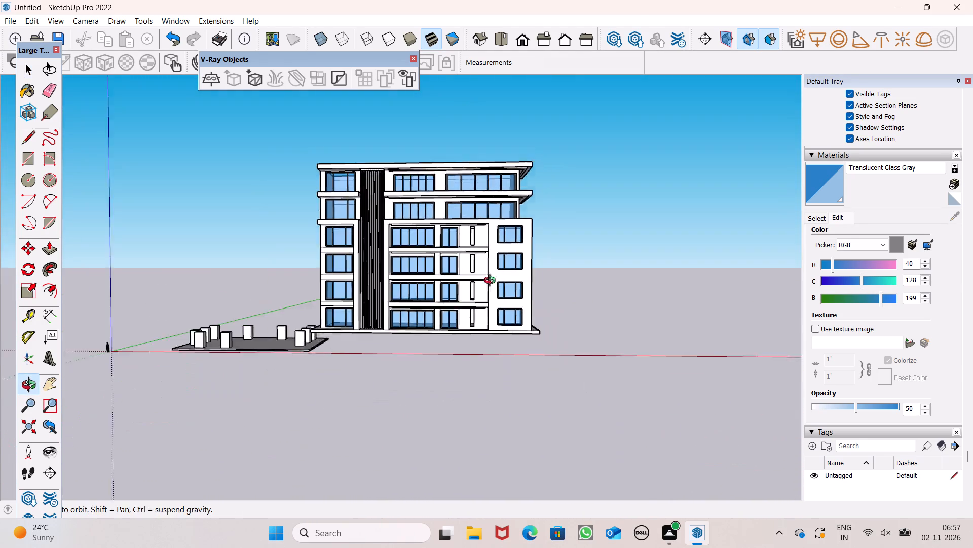
pyautogui.moveTo(492, 282); pyautogui.dragTo(487, 332, button='middle')
pyautogui.scroll(-5, 437, 255)
pyautogui.moveTo(498, 283); pyautogui.dragTo(497, 273, button='middle')
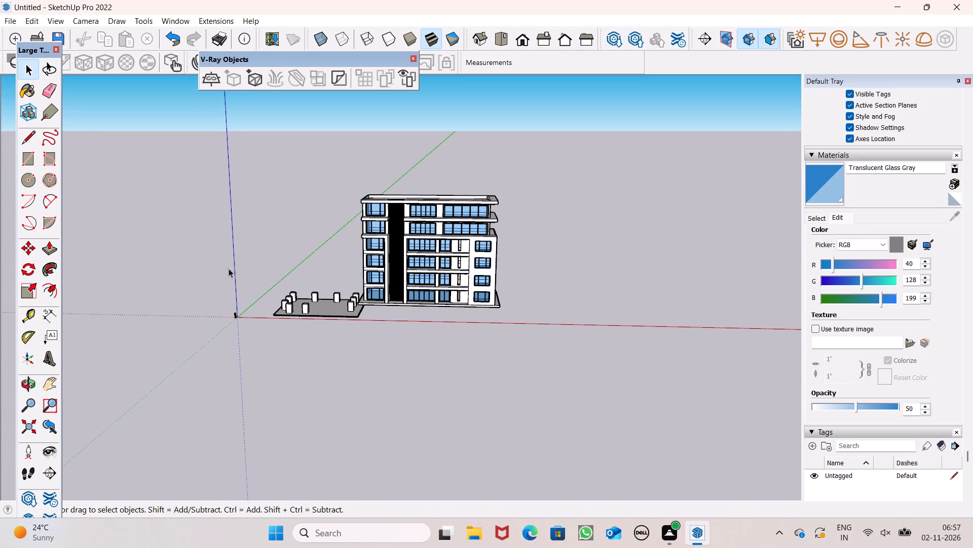
# Draw a tall vertical rectangle about 2' 10" wide by 13' 11" high in the open space beside the building.
pyautogui.click(25, 162)
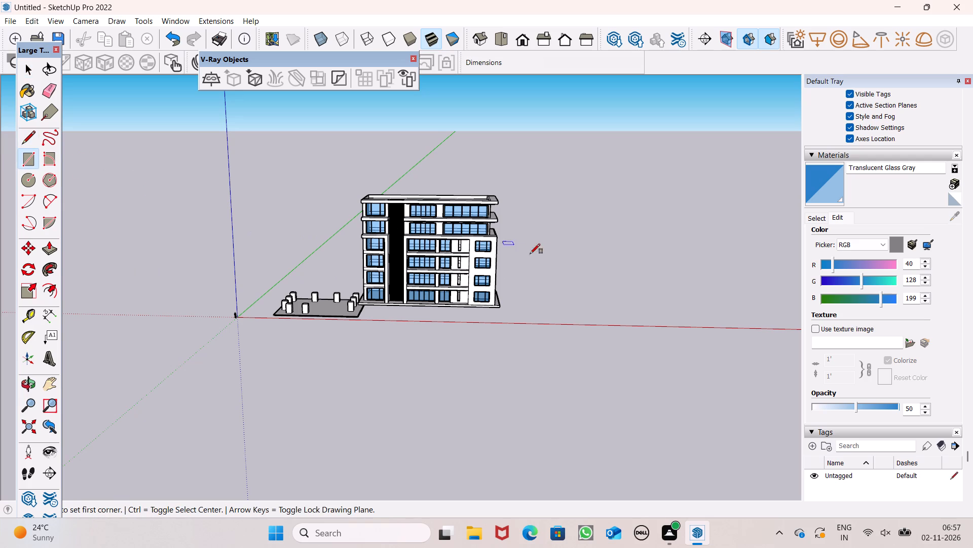
pyautogui.scroll(7, 539, 290)
pyautogui.moveTo(547, 310); pyautogui.dragTo(535, 276, button='middle')
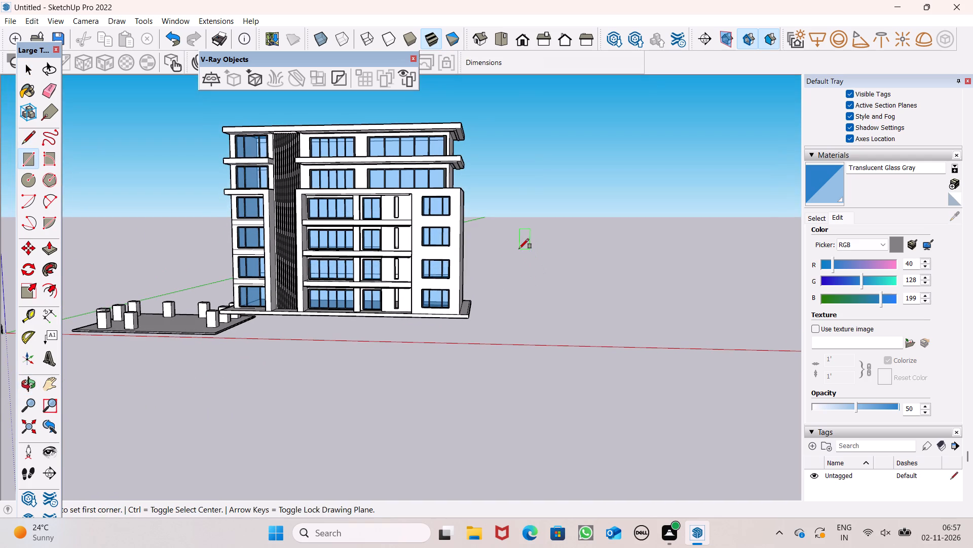
pyautogui.click(517, 240)
pyautogui.scroll(2, 534, 280)
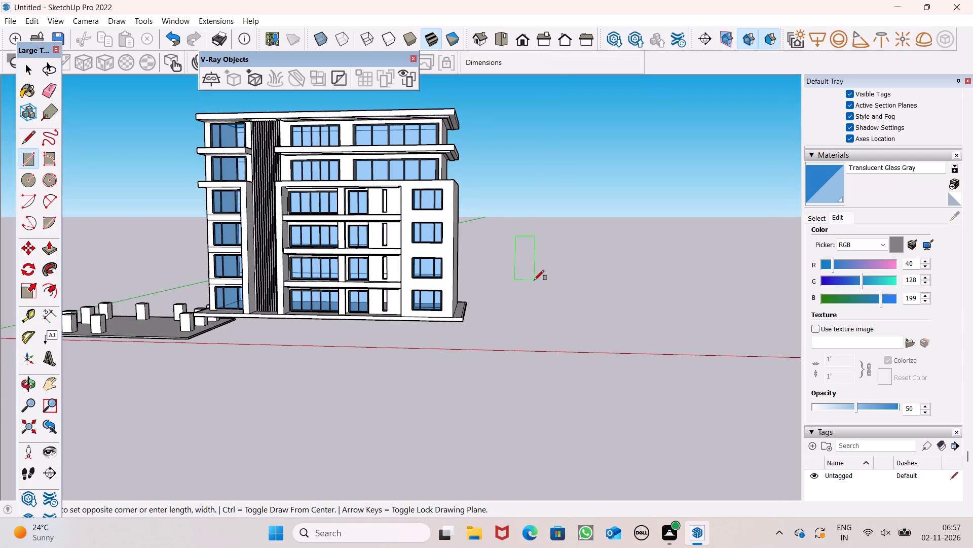
pyautogui.scroll(3, 532, 285)
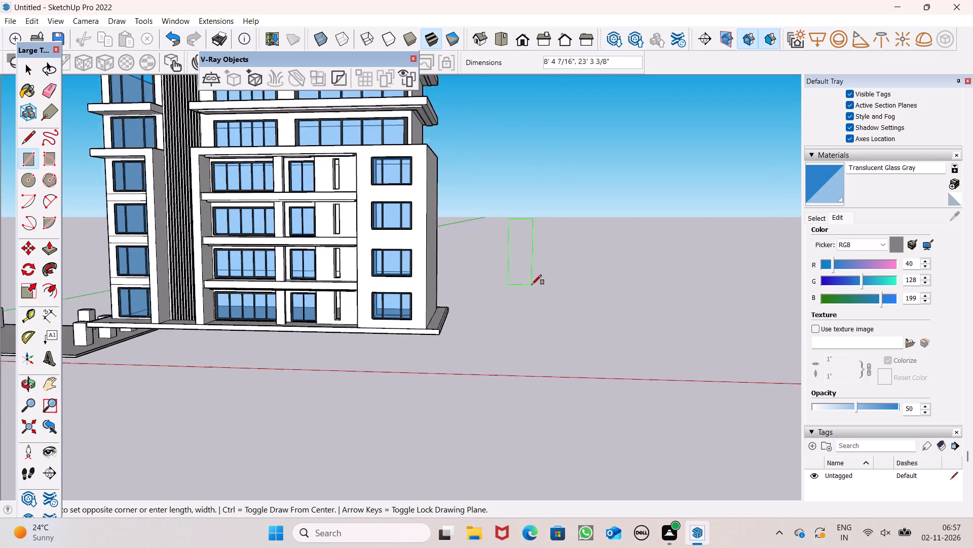
pyautogui.scroll(1, 532, 285)
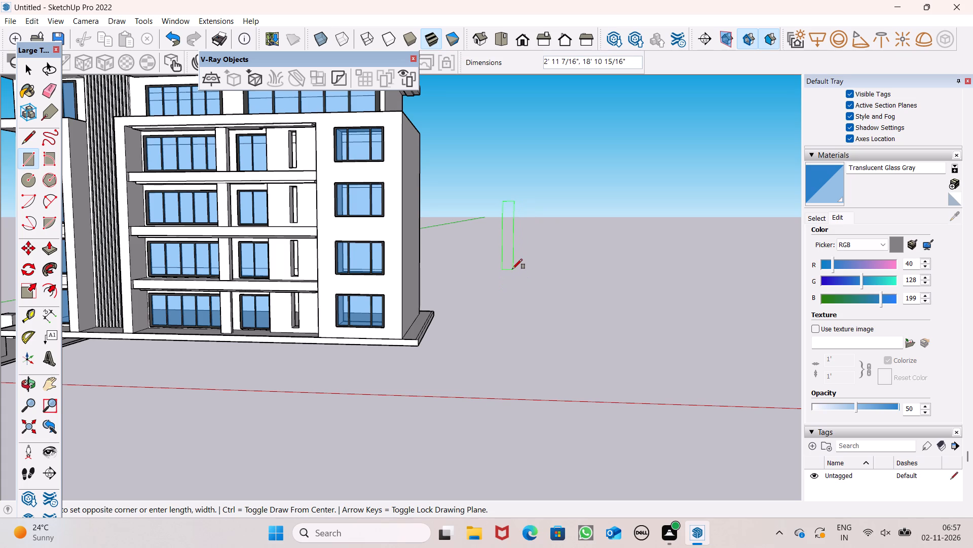
pyautogui.scroll(3, 512, 269)
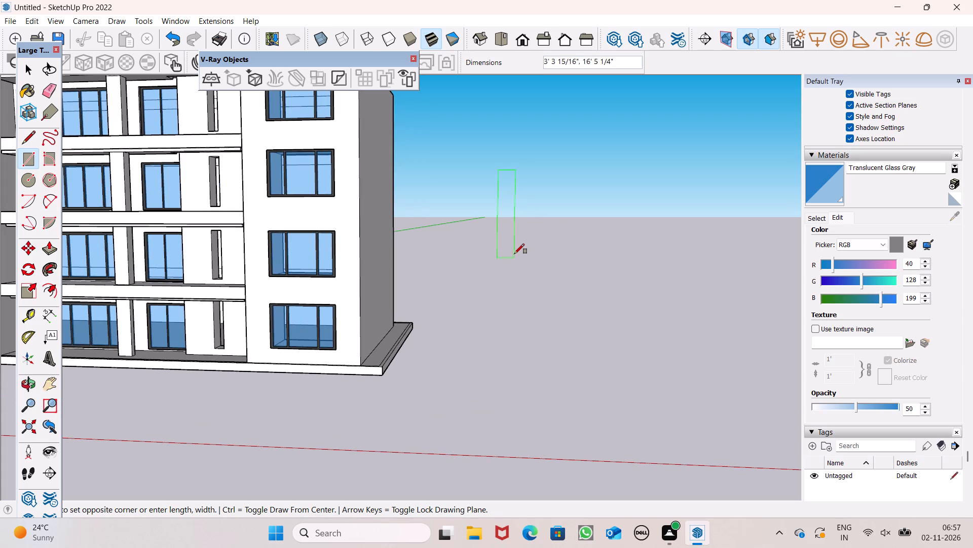
pyautogui.click(512, 243)
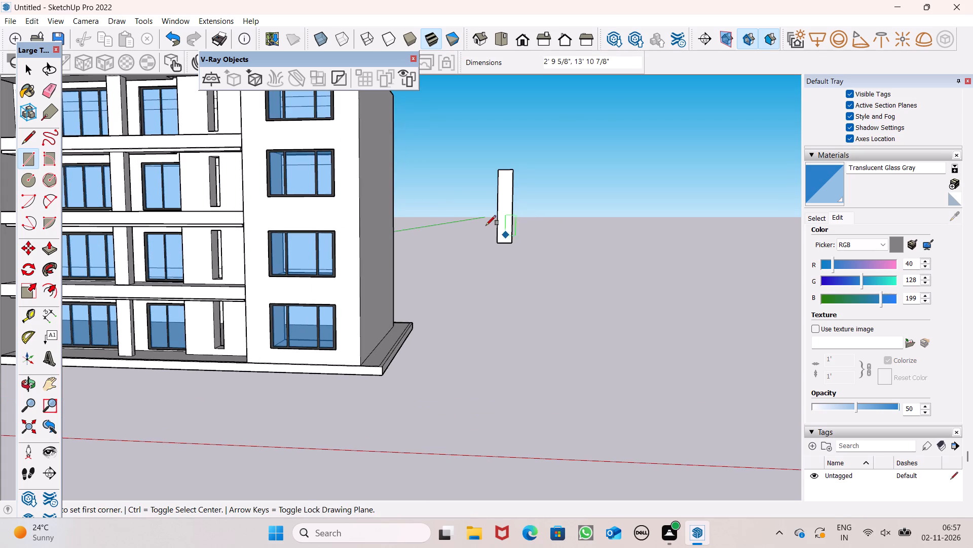
pyautogui.scroll(7, 455, 185)
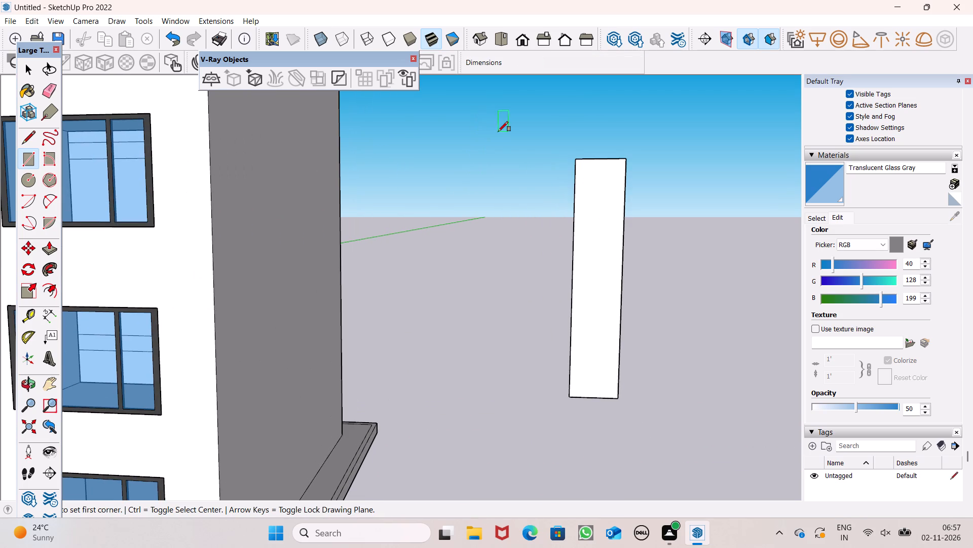
pyautogui.press('space')
# Offset the tall rectangle's outline slightly inward to form a narrow window frame border.
pyautogui.click(47, 288)
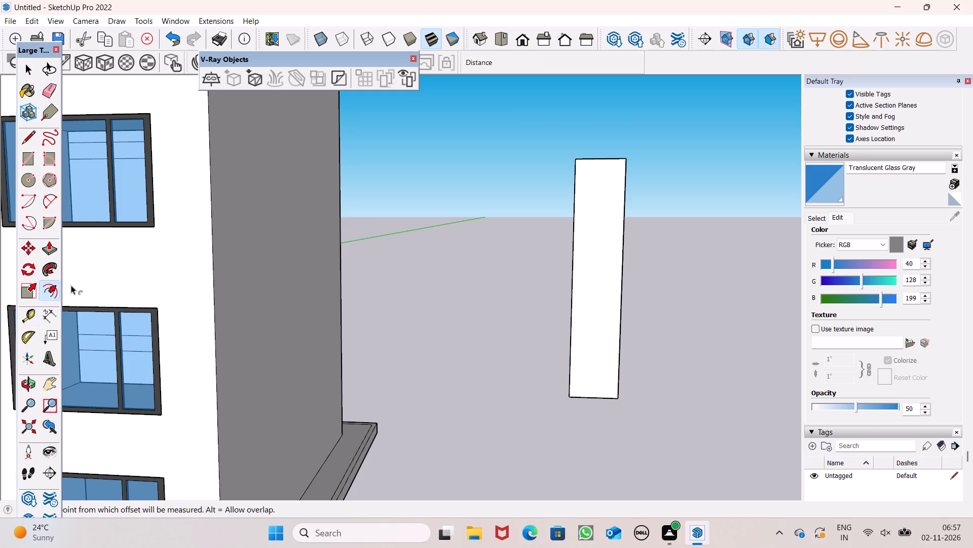
pyautogui.scroll(4, 632, 145)
pyautogui.moveTo(514, 176); pyautogui.dragTo(513, 185)
pyautogui.scroll(-2, 514, 126)
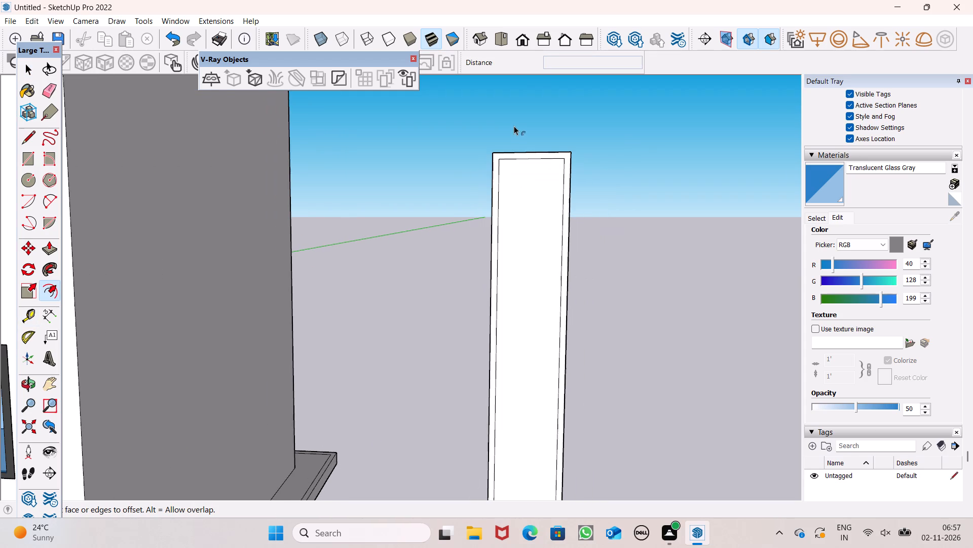
pyautogui.press('space')
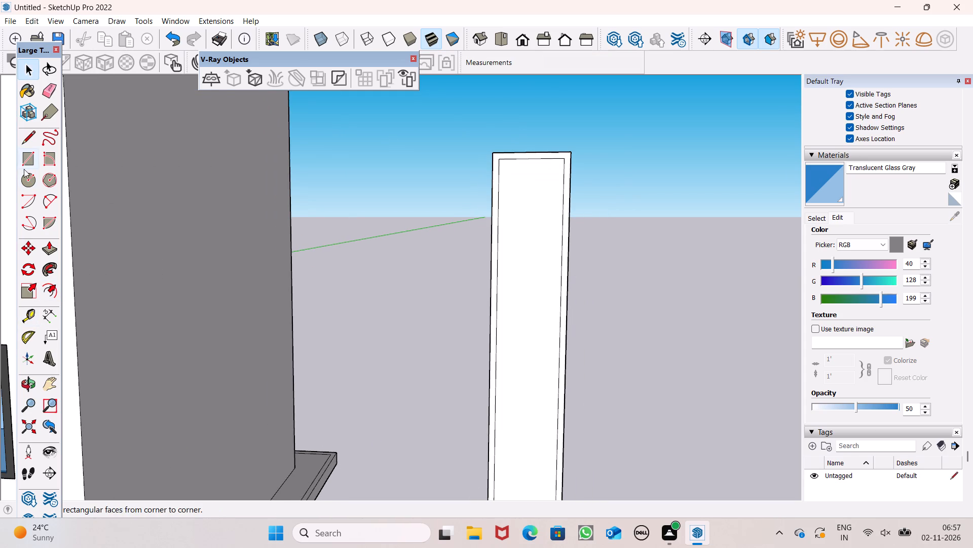
# Draw a thin horizontal crossbar rectangle, about 3" by 2' 4", across the inner panel slightly above mid-height.
pyautogui.click(24, 155)
pyautogui.scroll(-2, 376, 216)
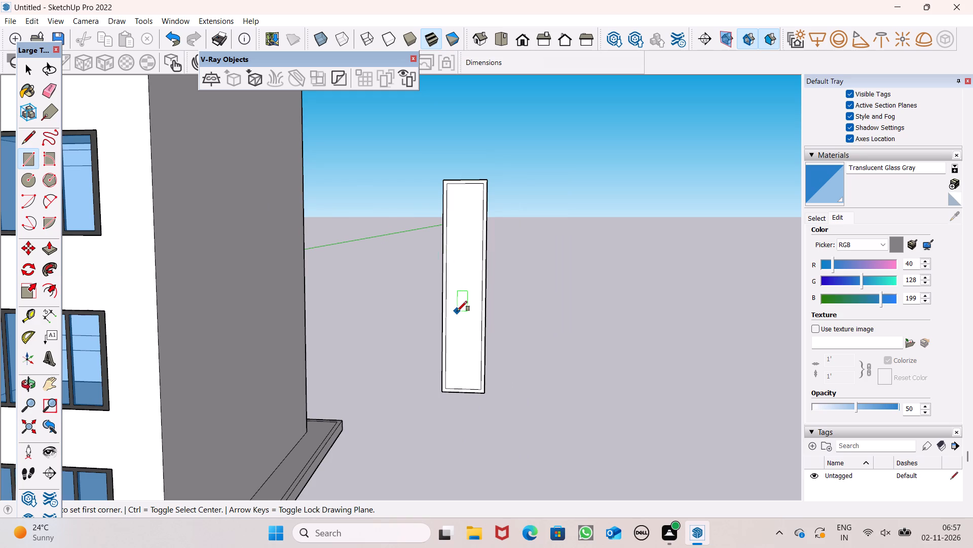
pyautogui.scroll(3, 457, 311)
pyautogui.scroll(3, 442, 259)
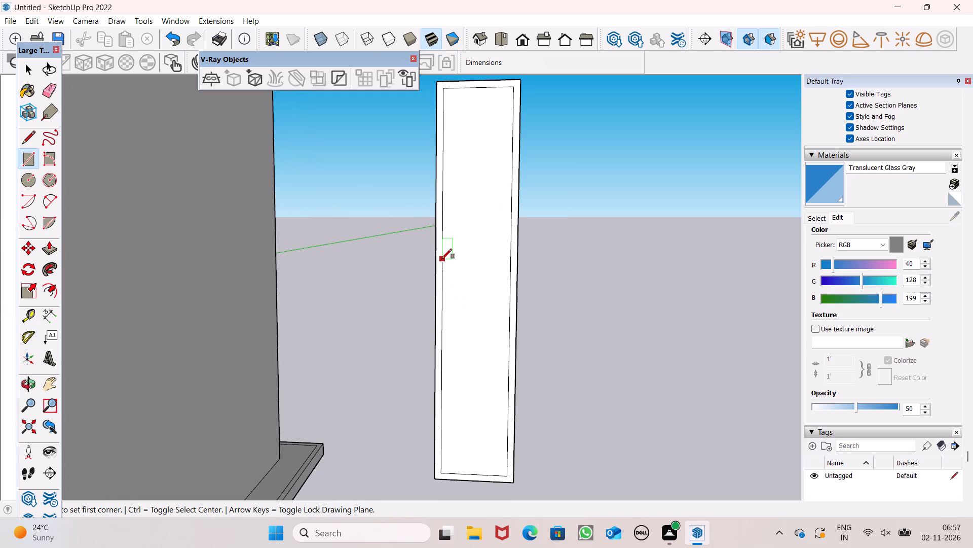
pyautogui.click(442, 257)
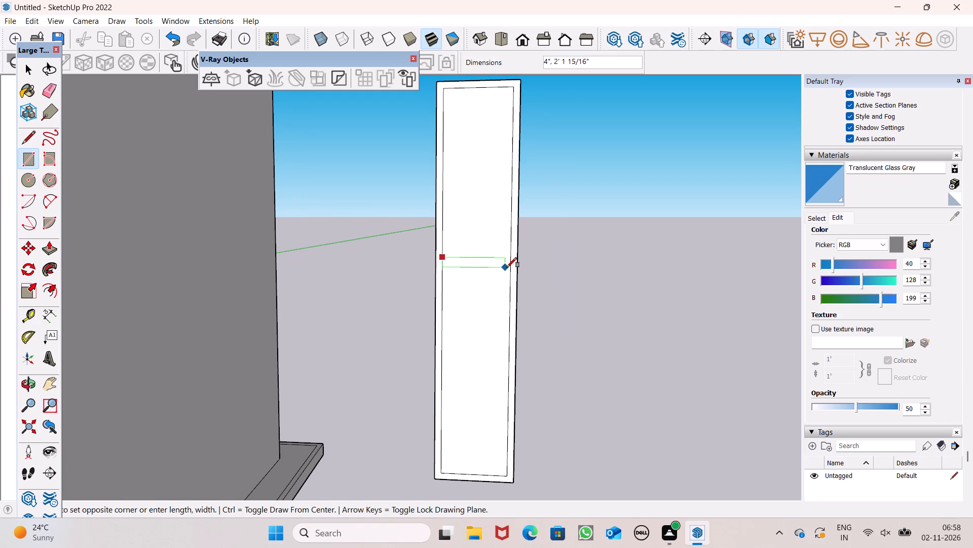
pyautogui.click(510, 265)
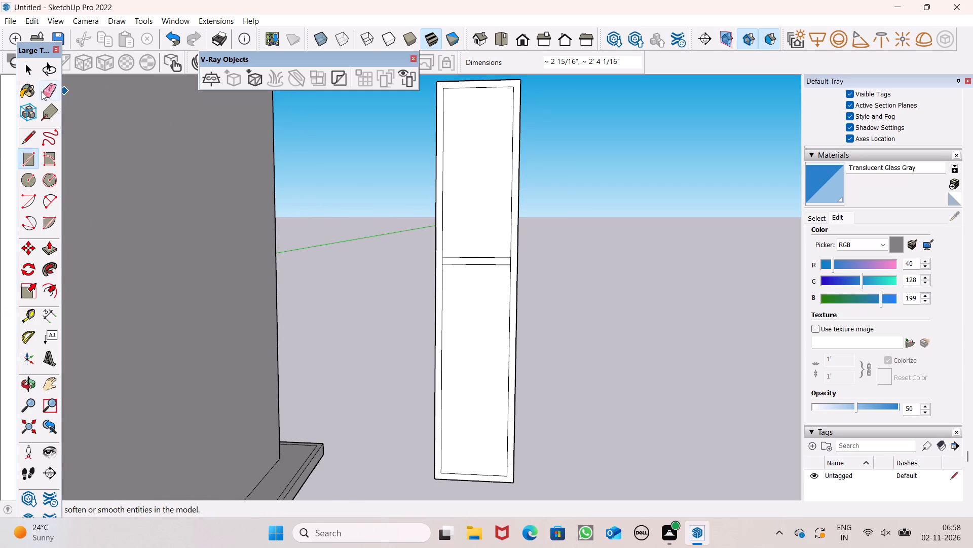
# Erase the crossbar's two short end edges so it merges with the narrow window's frame.
pyautogui.click(41, 90)
pyautogui.scroll(6, 447, 284)
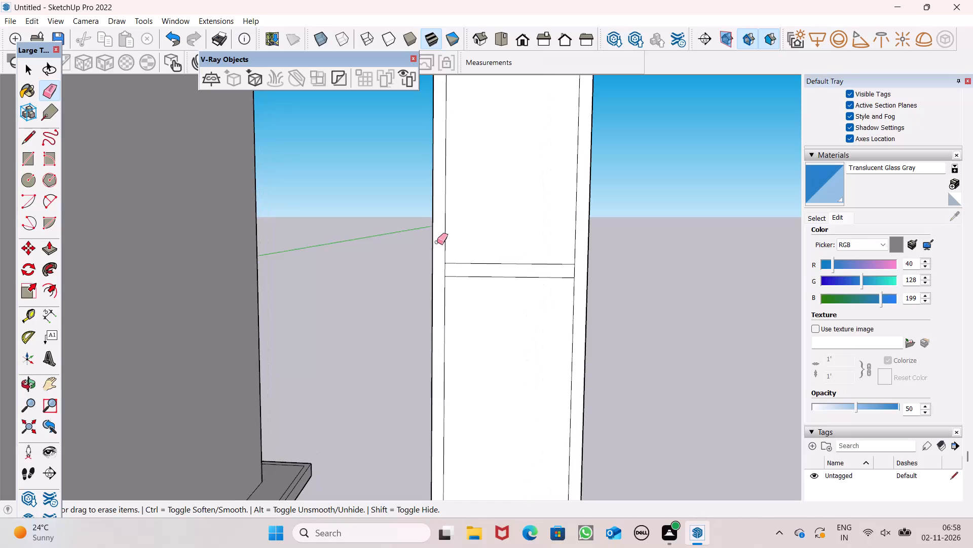
pyautogui.moveTo(450, 268); pyautogui.dragTo(441, 271)
pyautogui.moveTo(563, 271); pyautogui.dragTo(573, 272)
pyautogui.click(575, 271)
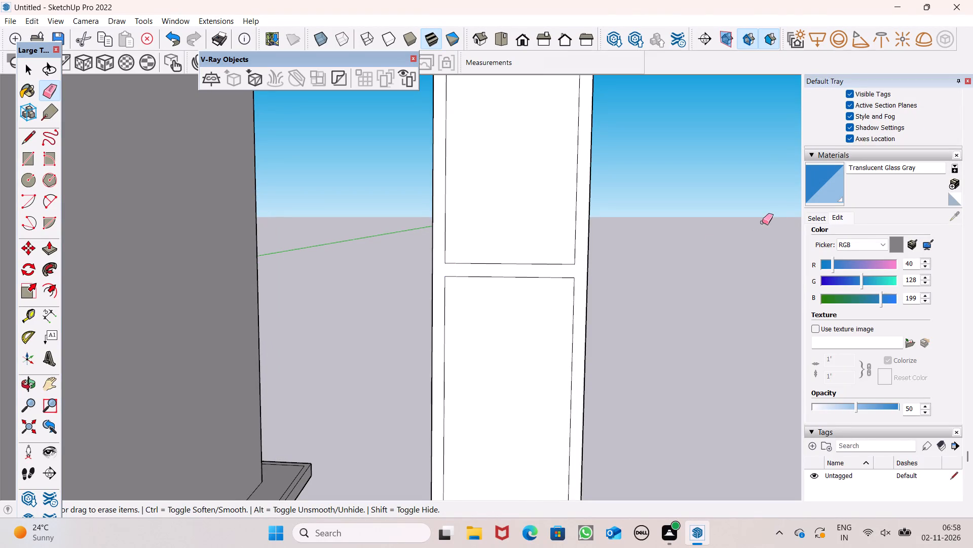
# Paint the narrow window's upper and lower panes with the blue Translucent Glass Gray material.
pyautogui.click(819, 182)
pyautogui.click(563, 181)
pyautogui.click(551, 285)
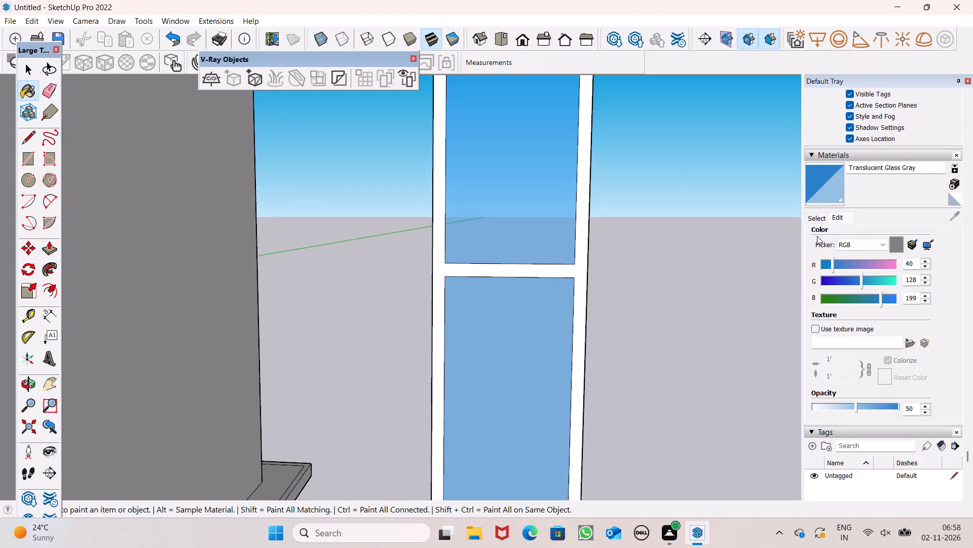
# Paint the front of the narrow window's frame and crossbar with dark gray Color M07 from the Colors collection.
pyautogui.click(811, 219)
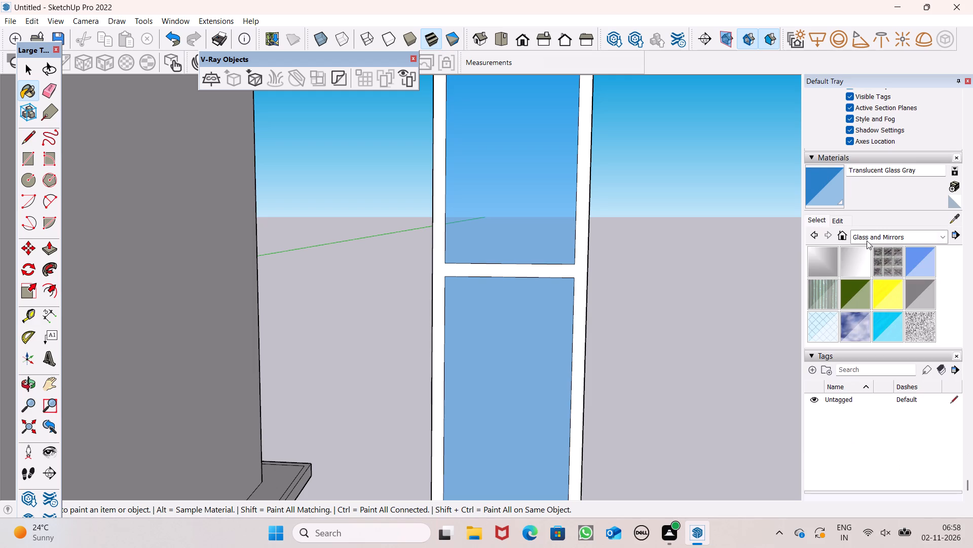
pyautogui.click(867, 240)
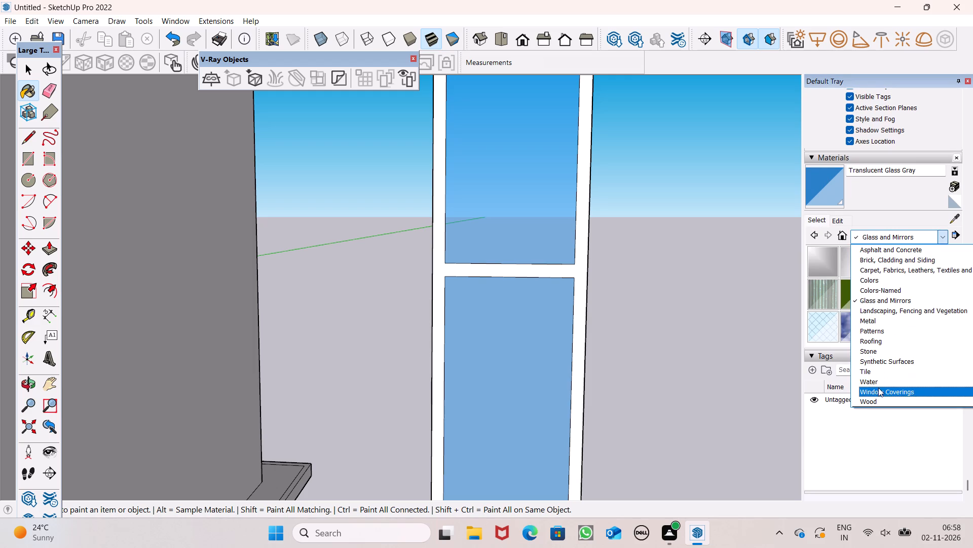
pyautogui.click(882, 283)
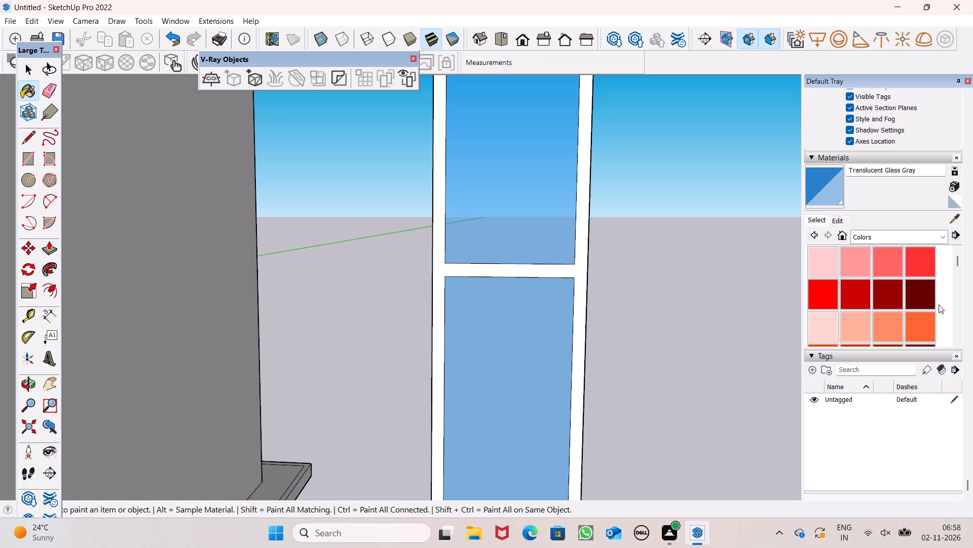
pyautogui.scroll(-3, 897, 290)
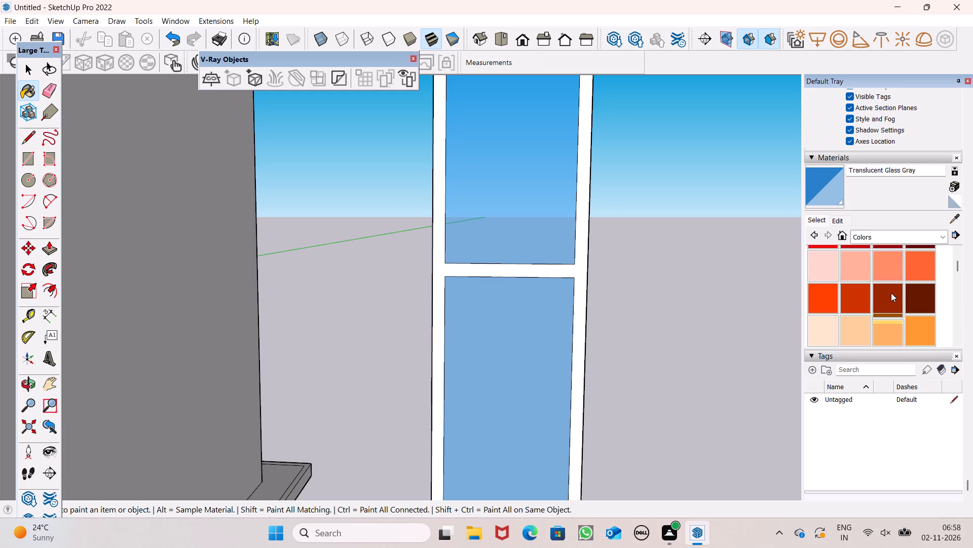
pyautogui.scroll(-11, 891, 293)
pyautogui.scroll(1, 890, 298)
pyautogui.click(923, 293)
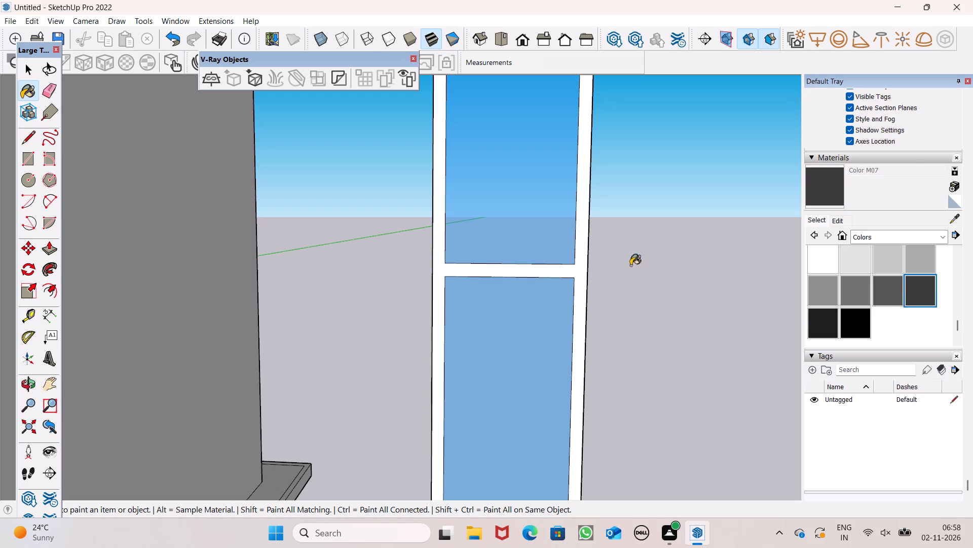
pyautogui.click(584, 267)
# Paint the back face of the narrow window's frame with Color M07 as well.
pyautogui.scroll(-5, 583, 252)
pyautogui.moveTo(639, 272); pyautogui.dragTo(621, 298, button='middle')
pyautogui.scroll(1, 621, 298)
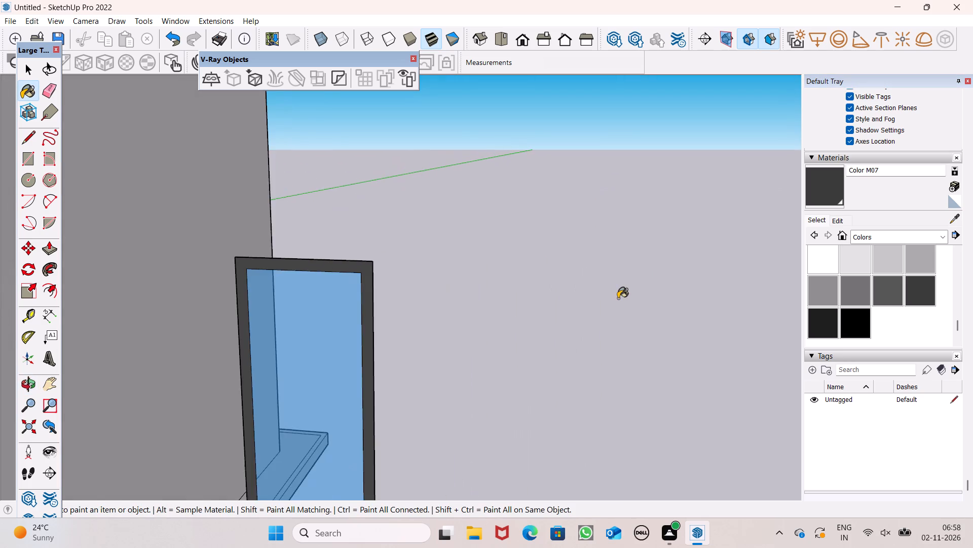
pyautogui.scroll(-13, 639, 219)
pyautogui.moveTo(645, 313); pyautogui.dragTo(608, 339, button='middle')
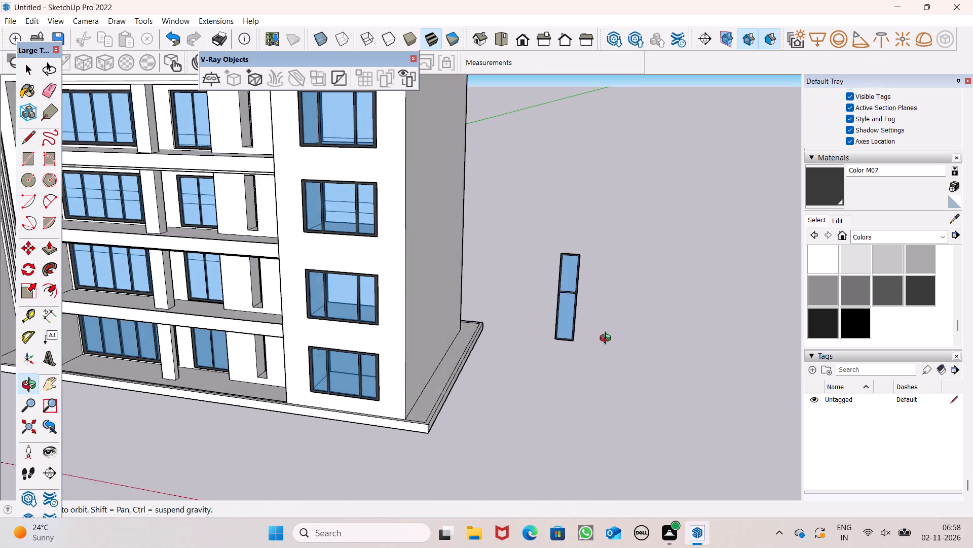
pyautogui.moveTo(608, 339); pyautogui.dragTo(588, 346, button='middle')
pyautogui.scroll(-7, 622, 233)
pyautogui.moveTo(643, 307); pyautogui.dragTo(583, 345, button='middle')
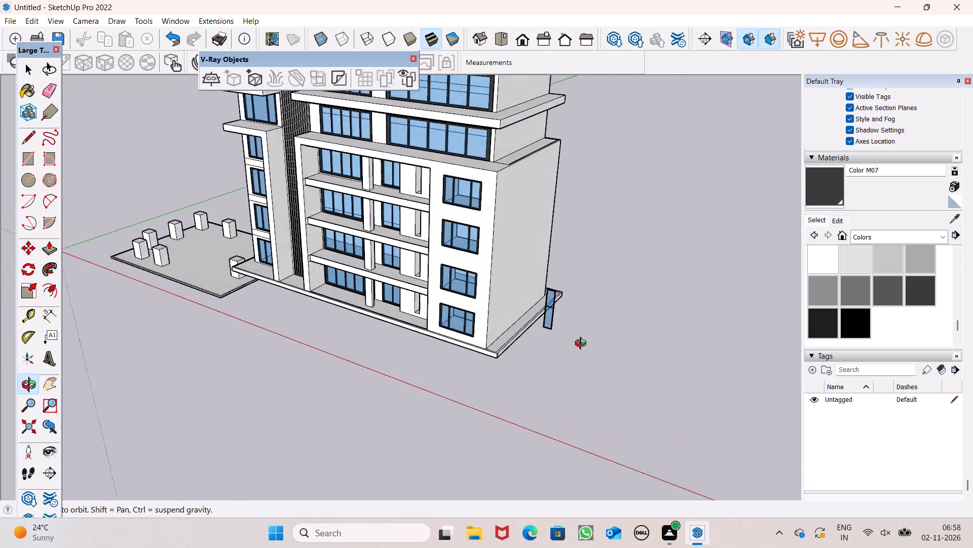
pyautogui.moveTo(583, 345); pyautogui.dragTo(423, 367, button='middle')
pyautogui.scroll(-4, 601, 307)
pyautogui.moveTo(601, 345); pyautogui.dragTo(342, 304, button='middle')
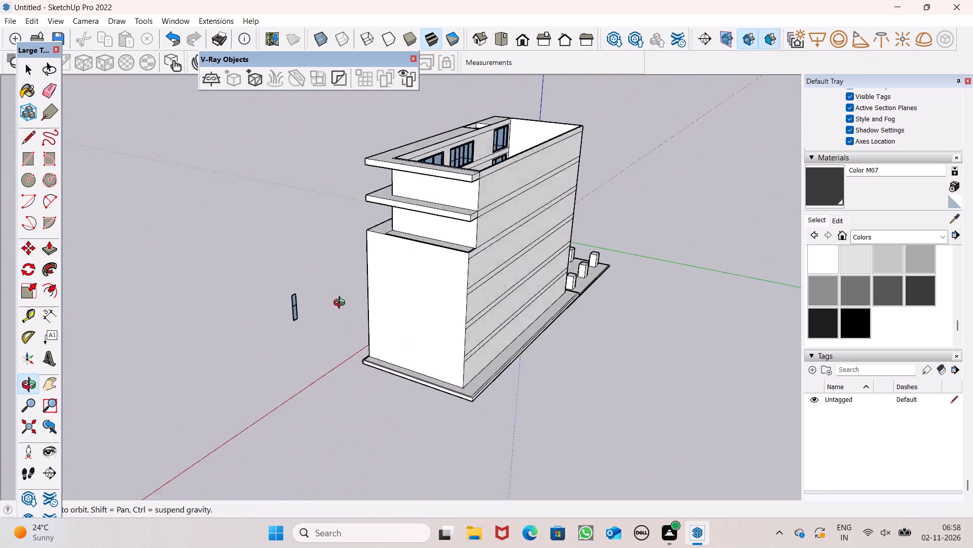
pyautogui.moveTo(342, 304); pyautogui.dragTo(317, 261, button='middle')
pyautogui.scroll(-7, 555, 230)
pyautogui.scroll(8, 442, 239)
pyautogui.scroll(4, 414, 282)
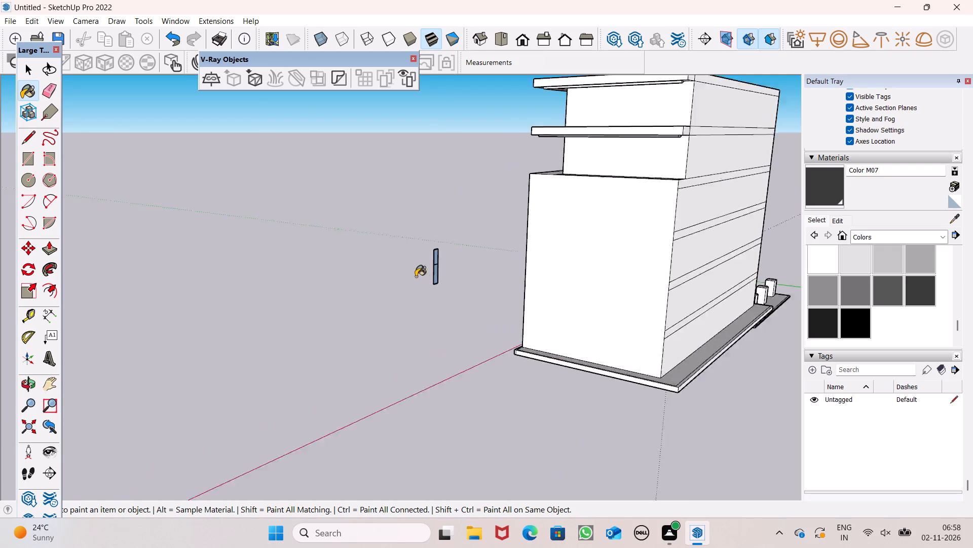
pyautogui.scroll(4, 416, 277)
pyautogui.scroll(9, 467, 250)
pyautogui.scroll(-5, 430, 271)
pyautogui.scroll(5, 367, 296)
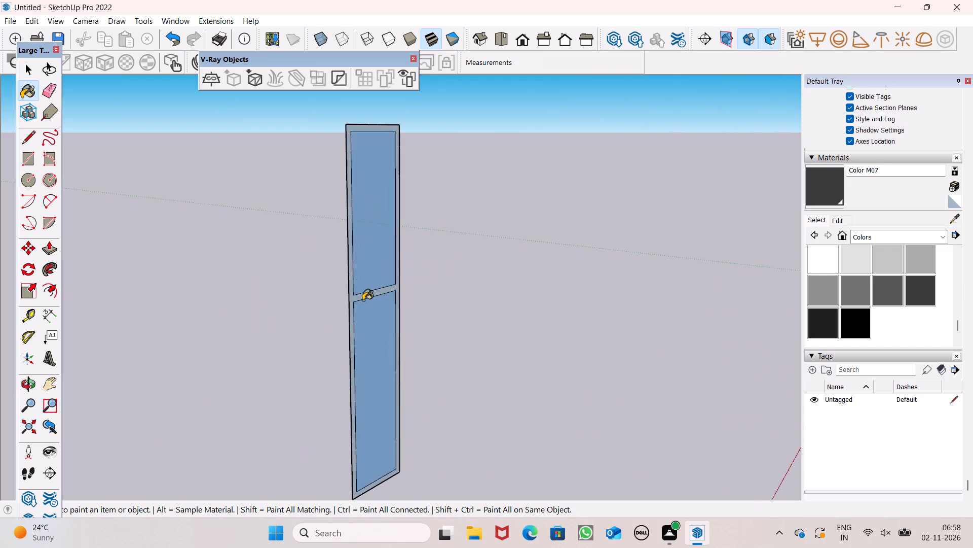
pyautogui.scroll(8, 363, 300)
pyautogui.scroll(-10, 346, 300)
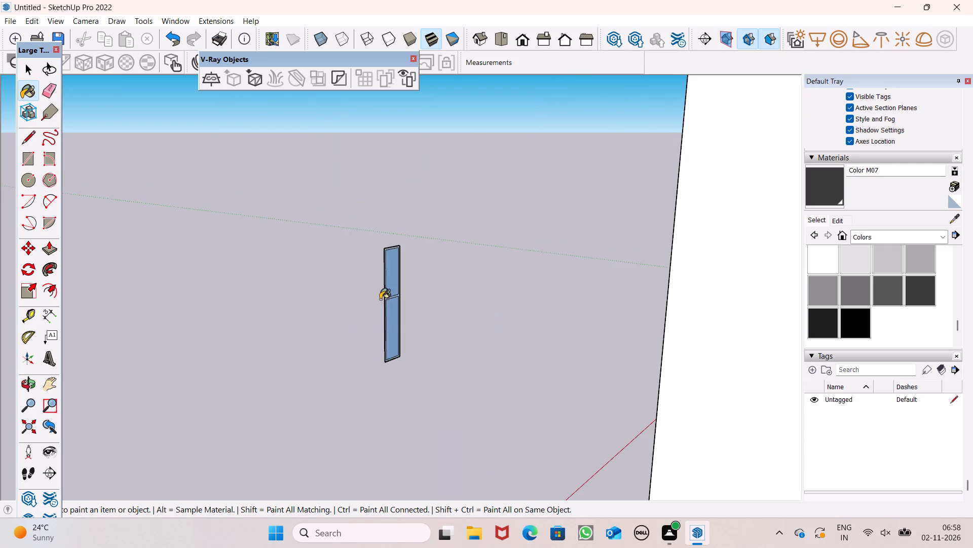
pyautogui.scroll(6, 380, 299)
pyautogui.scroll(-2, 404, 301)
pyautogui.scroll(2, 430, 300)
pyautogui.scroll(-2, 435, 300)
pyautogui.click(447, 301)
pyautogui.press('space')
# Push/Pull the narrow window's frame outward about 2 7/16" from its back side to give it thickness.
pyautogui.scroll(-6, 431, 278)
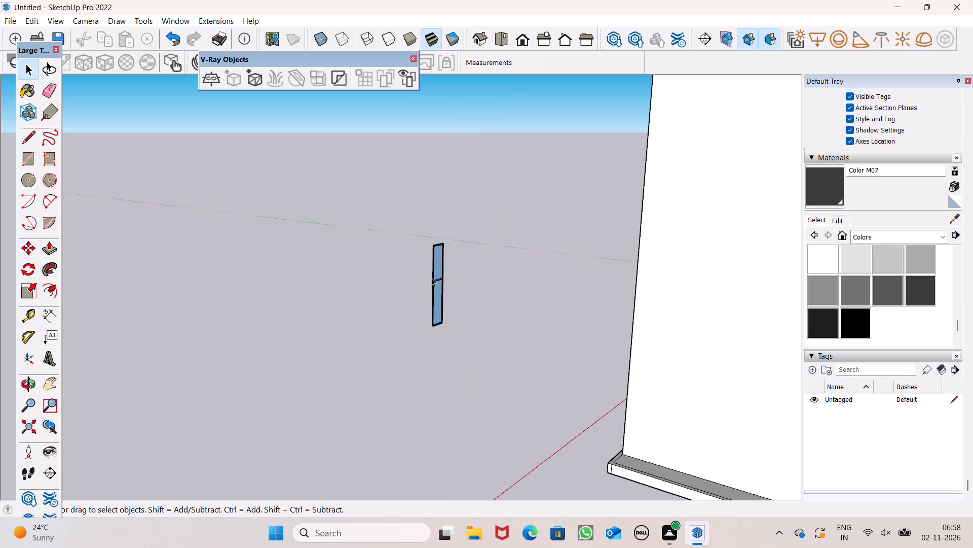
pyautogui.scroll(3, 390, 302)
pyautogui.scroll(3, 442, 317)
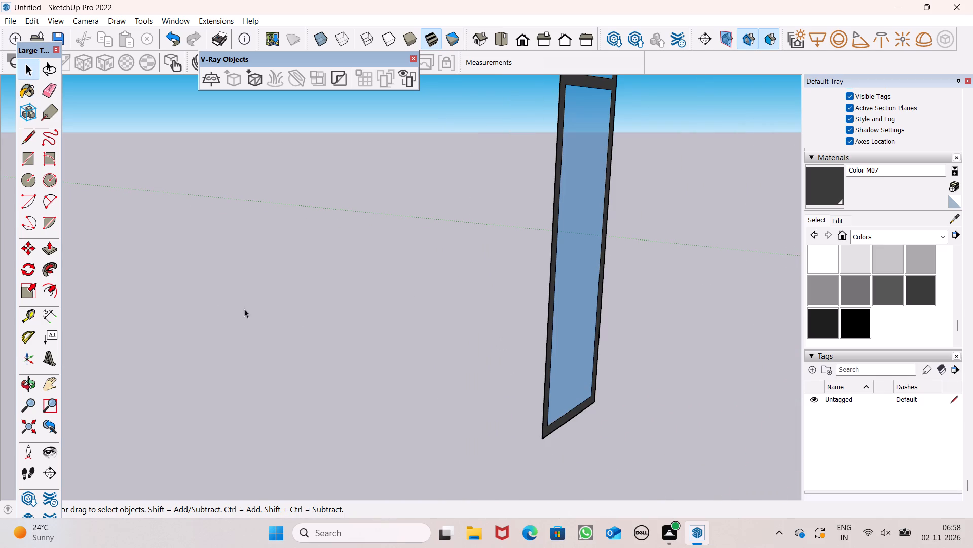
pyautogui.click(52, 245)
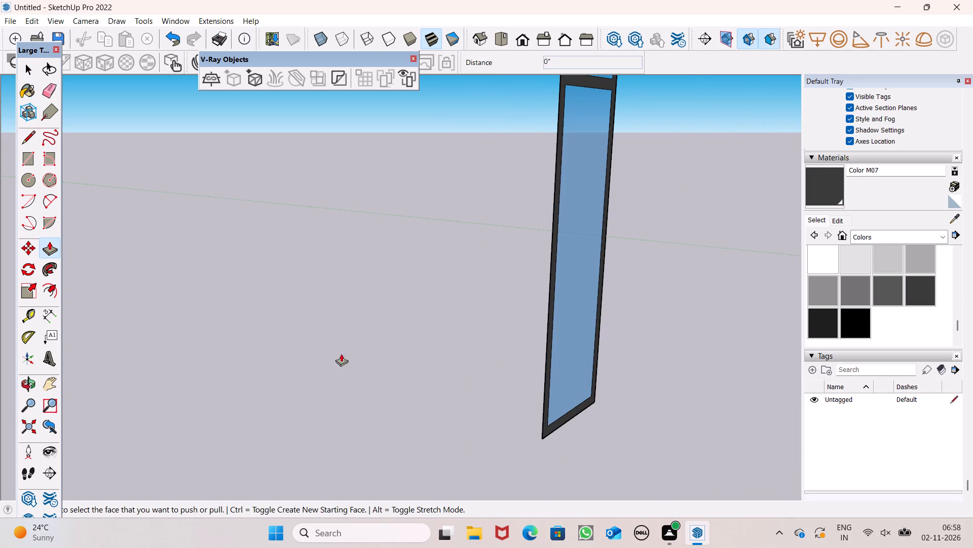
pyautogui.scroll(3, 565, 427)
pyautogui.scroll(-2, 565, 427)
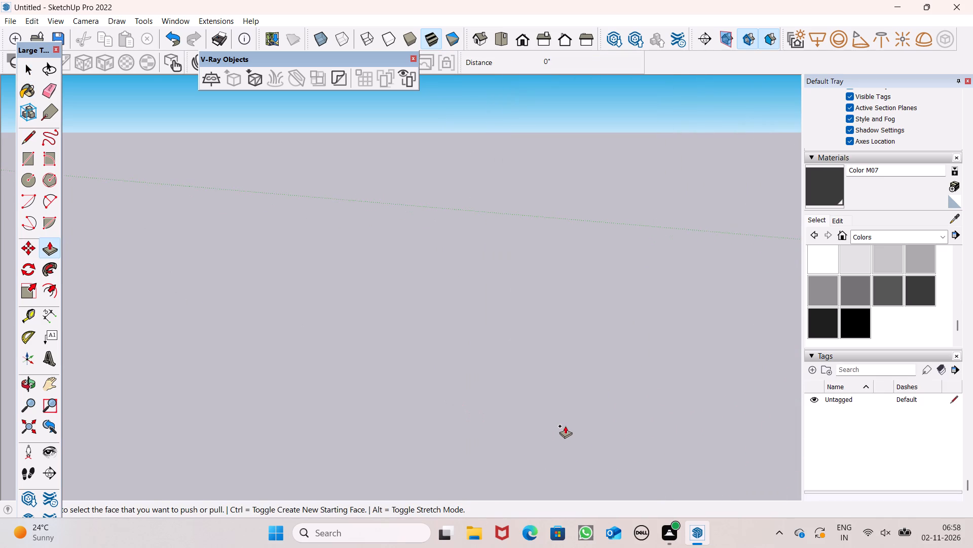
pyautogui.moveTo(477, 435); pyautogui.dragTo(517, 467)
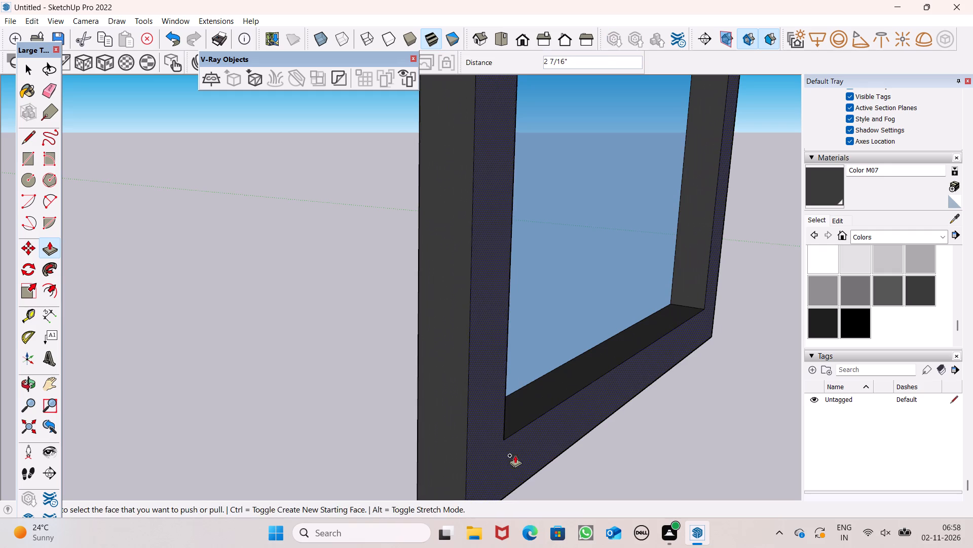
pyautogui.press('space')
# Select the whole narrow window, including frame and panes, and make it a group.
pyautogui.scroll(-5, 446, 390)
pyautogui.moveTo(424, 399); pyautogui.dragTo(899, 427, button='middle')
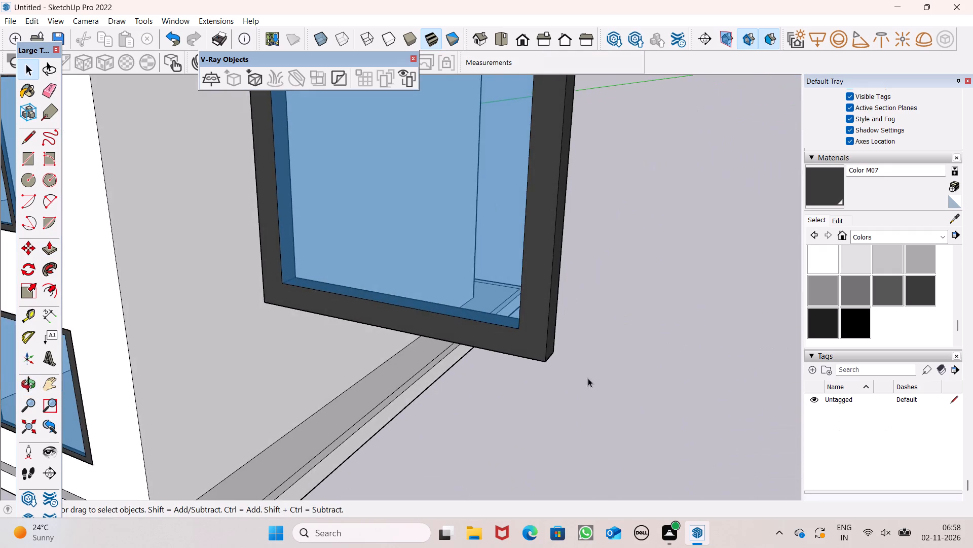
pyautogui.scroll(-5, 587, 385)
pyautogui.moveTo(508, 399); pyautogui.dragTo(571, 384, button='middle')
pyautogui.scroll(-2, 541, 367)
pyautogui.scroll(3, 606, 329)
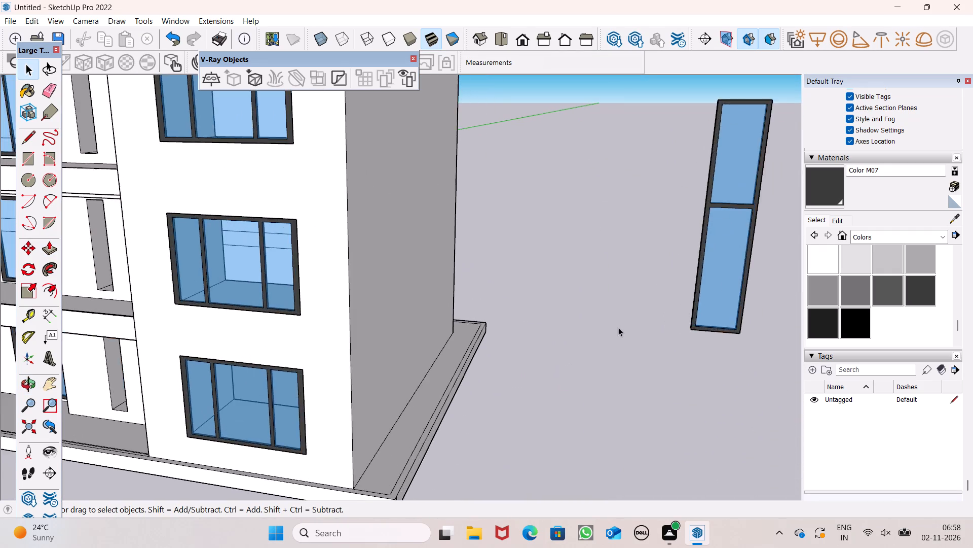
pyautogui.scroll(1, 618, 327)
pyautogui.scroll(-6, 625, 327)
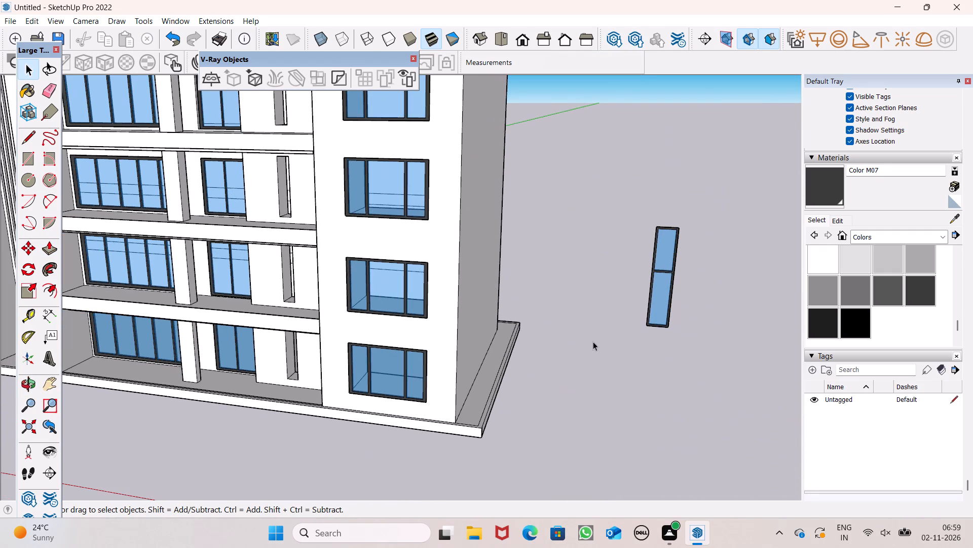
pyautogui.moveTo(634, 341); pyautogui.dragTo(664, 334, button='middle')
pyautogui.tripleClick(682, 286)
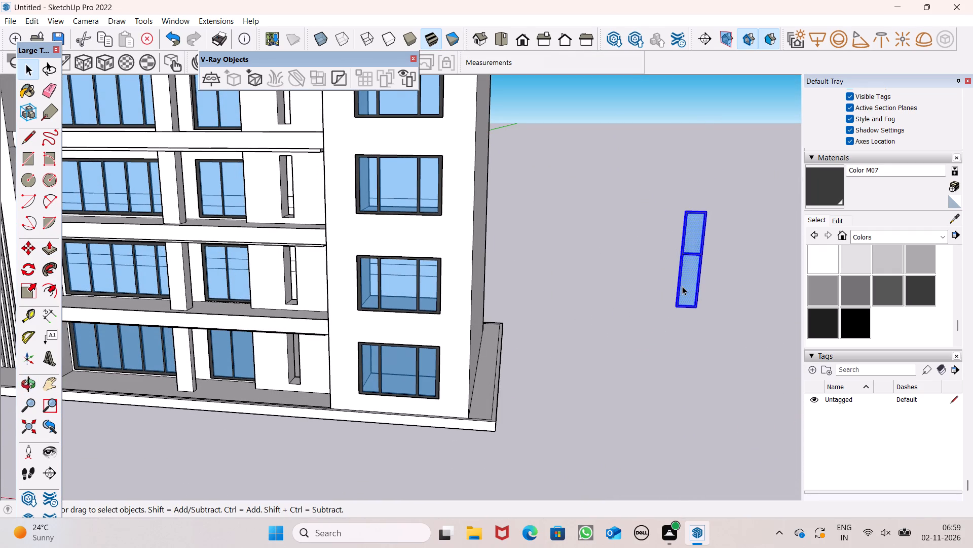
pyautogui.click(682, 286)
pyautogui.rightClick(682, 286)
pyautogui.click(721, 151)
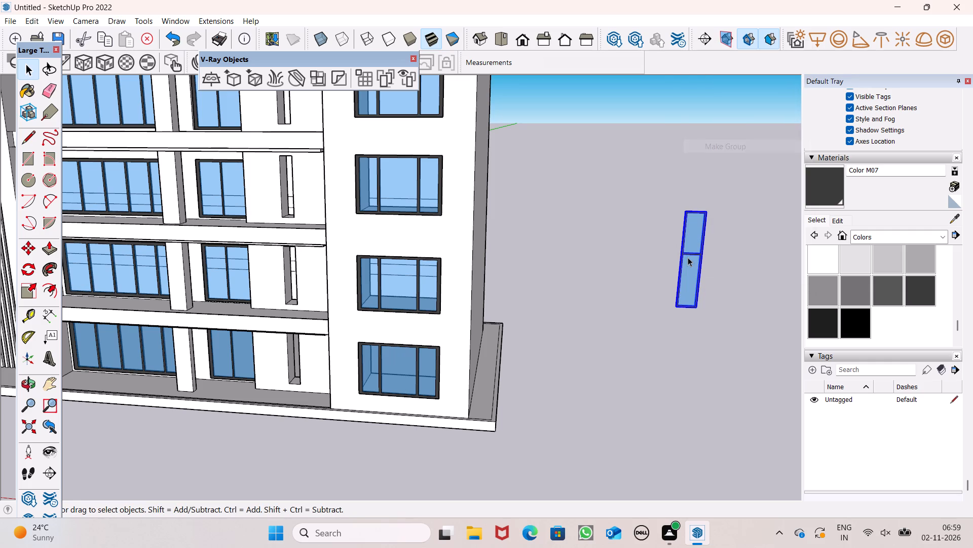
pyautogui.click(687, 257)
# Move the narrow window group along the red axis to the front of the facade, near the second-level narrow slot.
pyautogui.scroll(-6, 714, 303)
pyautogui.moveTo(695, 330); pyautogui.dragTo(736, 344, button='middle')
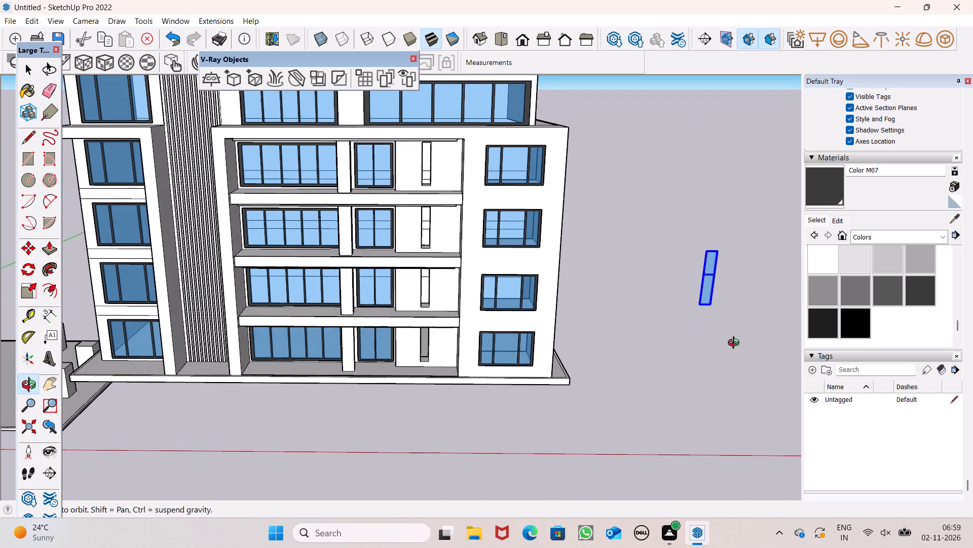
pyautogui.moveTo(736, 344); pyautogui.dragTo(737, 346, button='middle')
pyautogui.press('m')
pyautogui.press('Return')
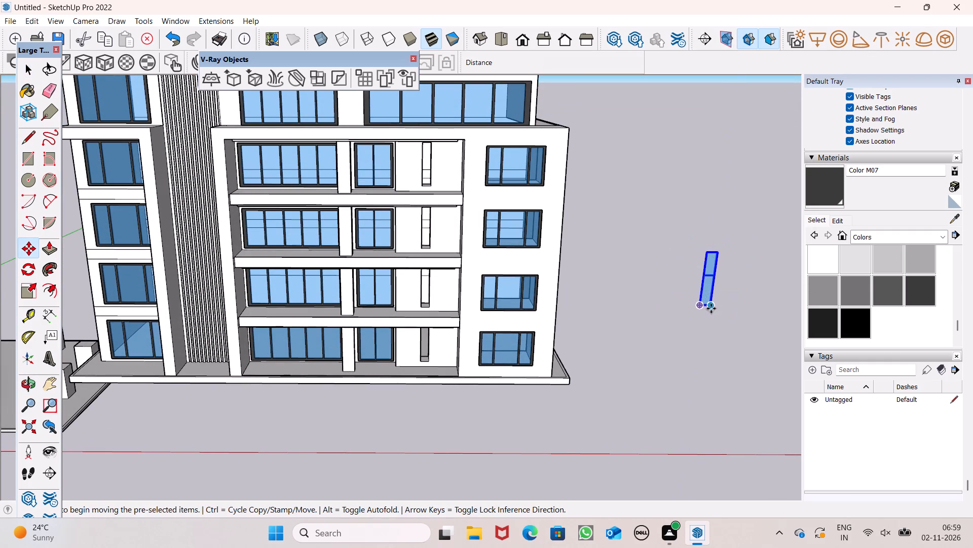
pyautogui.moveTo(711, 309); pyautogui.dragTo(409, 302)
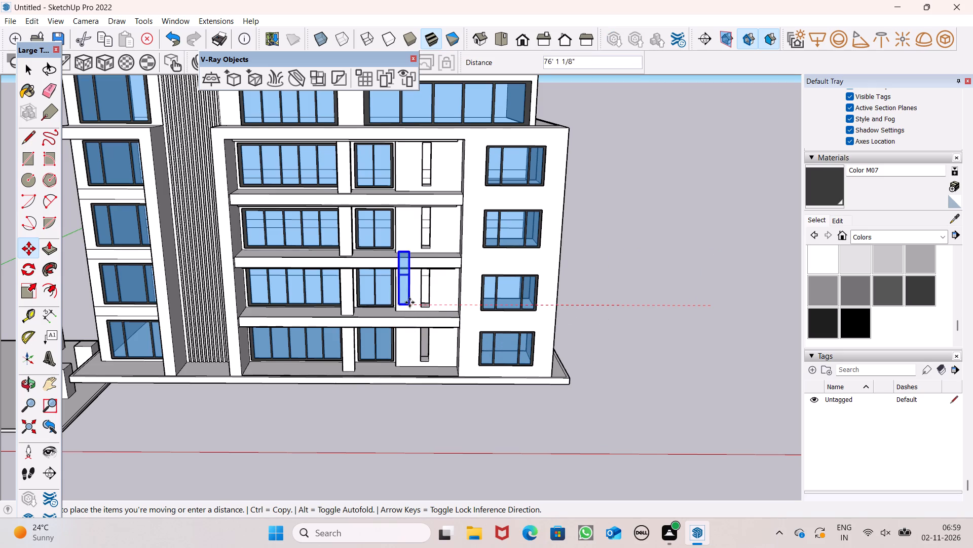
pyautogui.moveTo(409, 302); pyautogui.dragTo(433, 308)
# Move the narrow window group down from the second level onto the ground-floor narrow slot.
pyautogui.scroll(4, 398, 311)
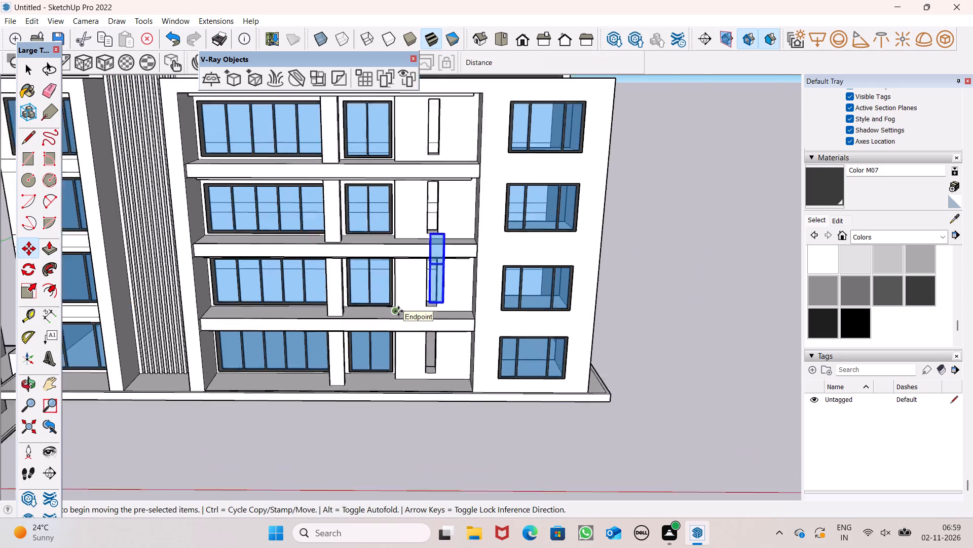
pyautogui.scroll(3, 398, 311)
pyautogui.scroll(1, 451, 346)
pyautogui.moveTo(452, 346); pyautogui.dragTo(452, 304, button='middle')
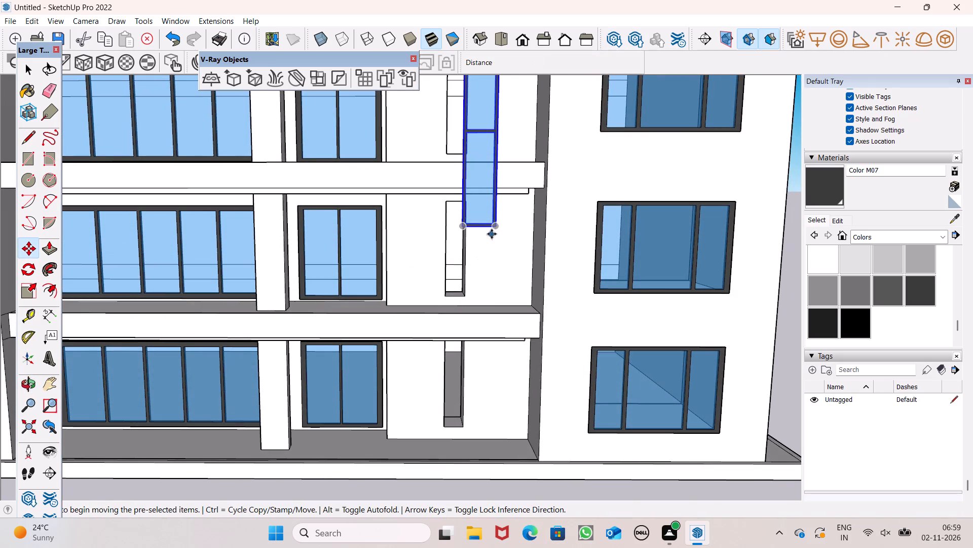
pyautogui.moveTo(494, 247); pyautogui.dragTo(230, 301, button='middle')
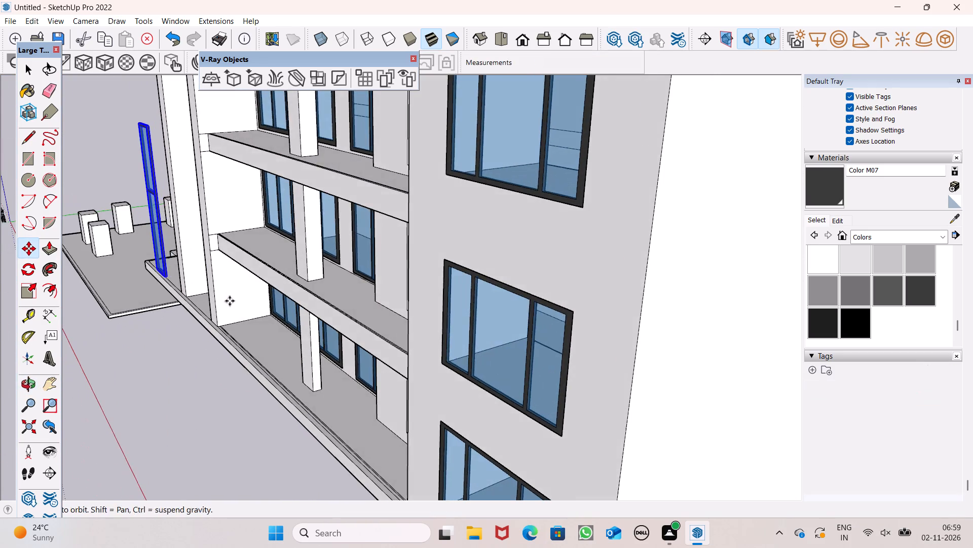
pyautogui.middleClick(230, 301)
pyautogui.middleClick(230, 301)
pyautogui.scroll(1, 362, 248)
pyautogui.scroll(5, 514, 228)
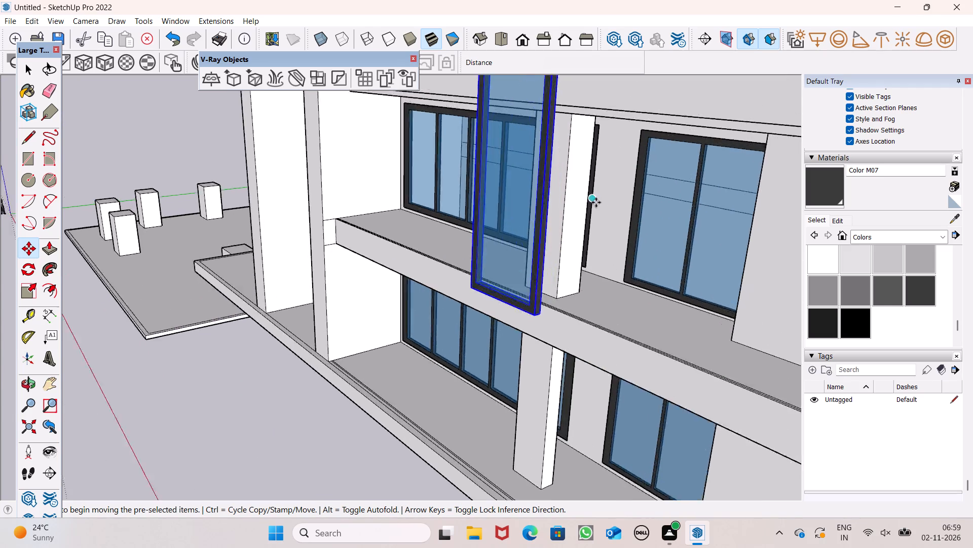
pyautogui.scroll(2, 596, 202)
pyautogui.scroll(-4, 596, 233)
pyautogui.moveTo(594, 285); pyautogui.dragTo(562, 301, button='middle')
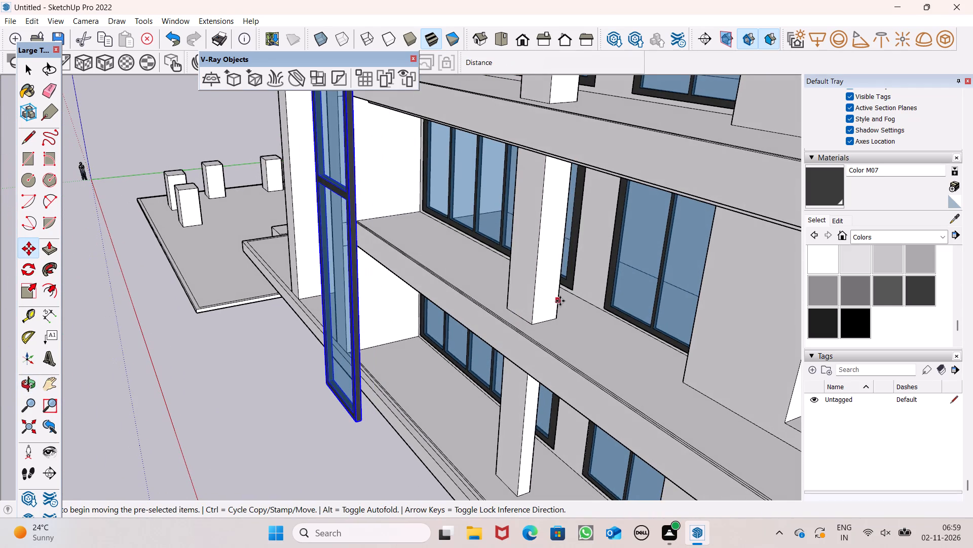
pyautogui.moveTo(394, 375); pyautogui.dragTo(609, 322, button='middle')
pyautogui.scroll(-4, 500, 322)
pyautogui.scroll(-5, 597, 314)
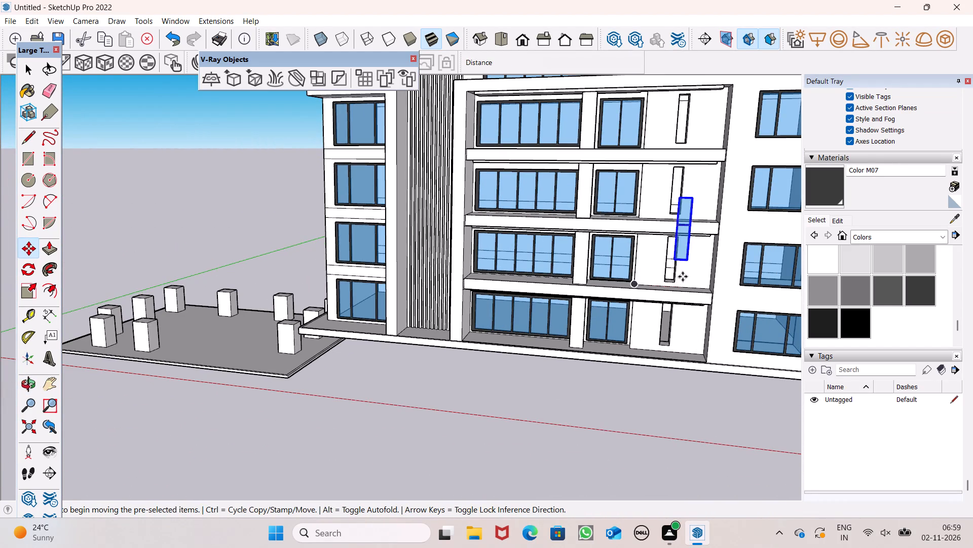
pyautogui.moveTo(686, 260); pyautogui.dragTo(657, 322)
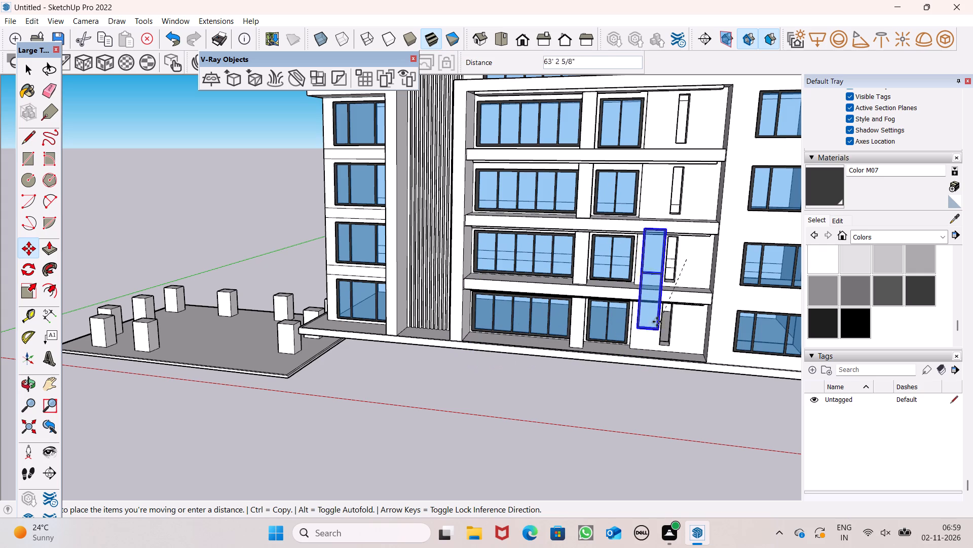
pyautogui.moveTo(657, 322); pyautogui.dragTo(681, 264)
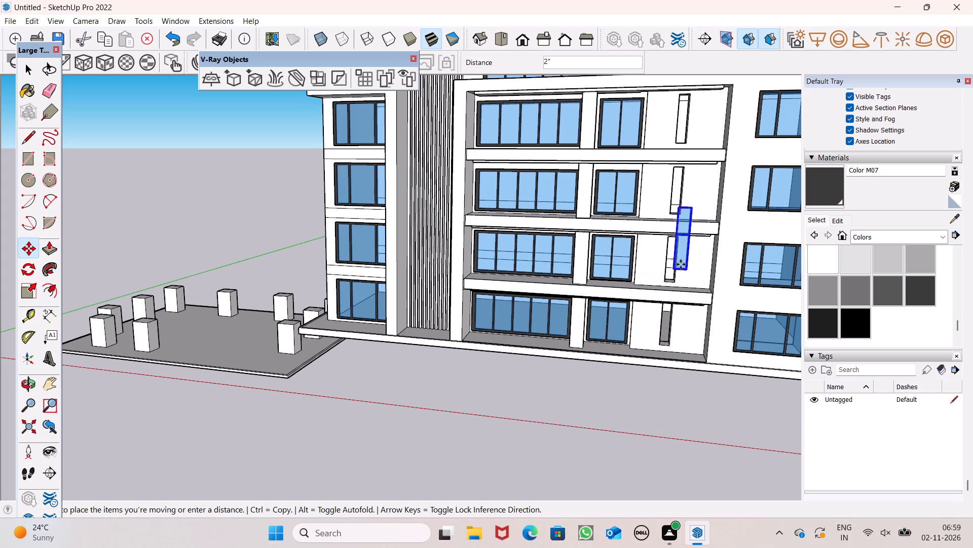
pyautogui.moveTo(681, 264); pyautogui.dragTo(477, 351)
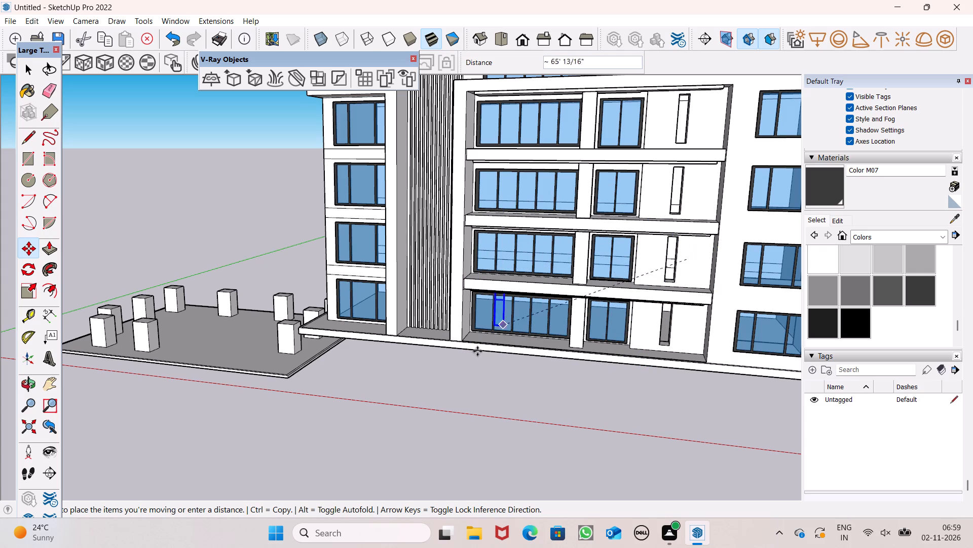
pyautogui.moveTo(477, 351); pyautogui.dragTo(671, 256)
pyautogui.scroll(6, 658, 303)
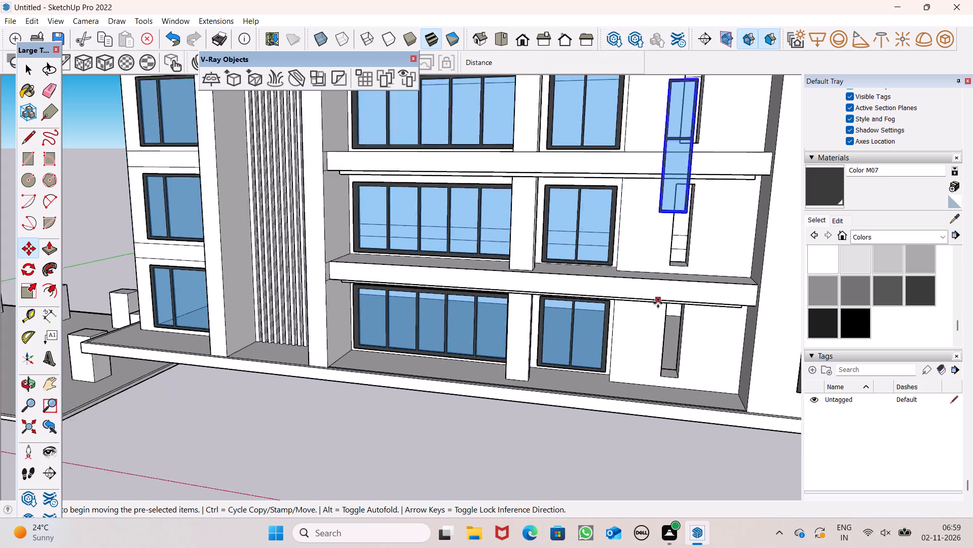
pyautogui.scroll(2, 658, 303)
pyautogui.moveTo(730, 294); pyautogui.dragTo(719, 247, button='middle')
pyautogui.scroll(1, 719, 249)
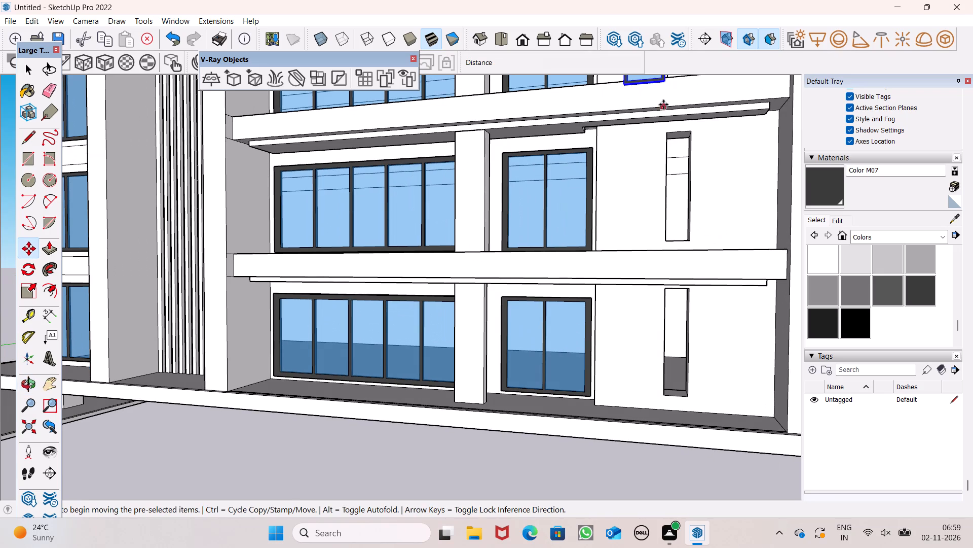
pyautogui.moveTo(664, 85); pyautogui.dragTo(691, 400)
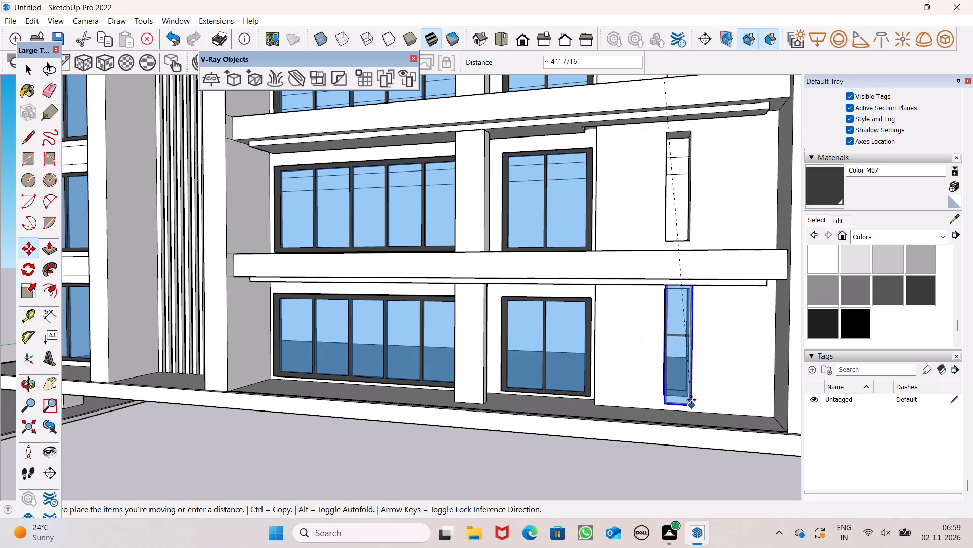
pyautogui.moveTo(691, 400); pyautogui.dragTo(688, 397)
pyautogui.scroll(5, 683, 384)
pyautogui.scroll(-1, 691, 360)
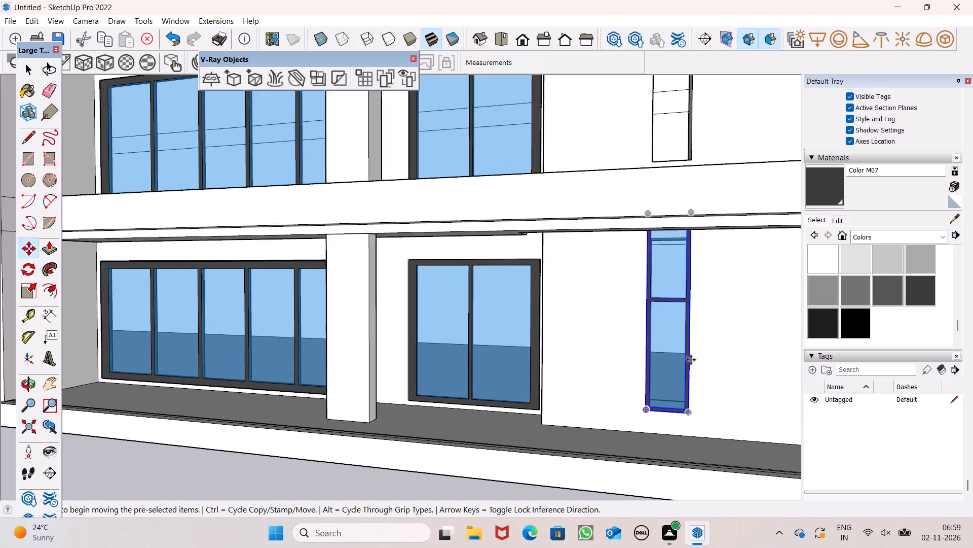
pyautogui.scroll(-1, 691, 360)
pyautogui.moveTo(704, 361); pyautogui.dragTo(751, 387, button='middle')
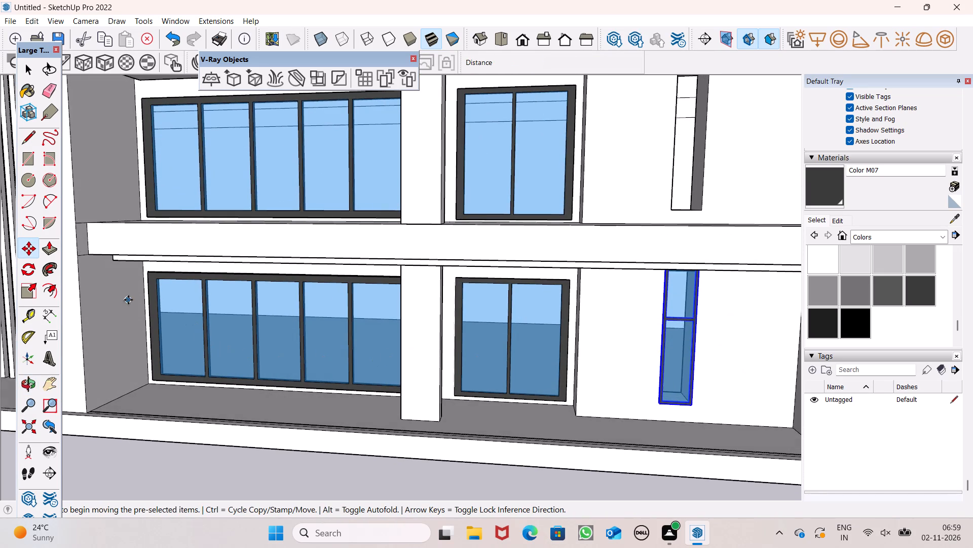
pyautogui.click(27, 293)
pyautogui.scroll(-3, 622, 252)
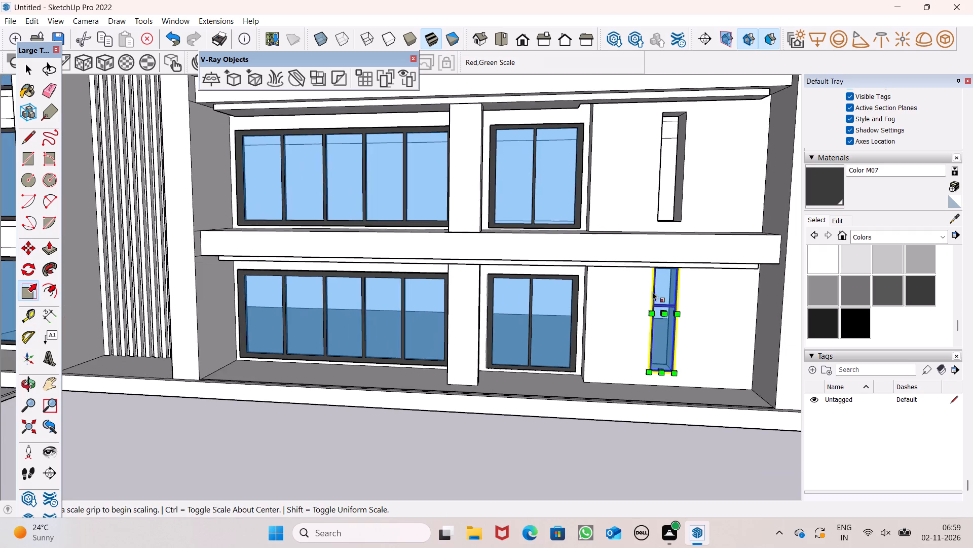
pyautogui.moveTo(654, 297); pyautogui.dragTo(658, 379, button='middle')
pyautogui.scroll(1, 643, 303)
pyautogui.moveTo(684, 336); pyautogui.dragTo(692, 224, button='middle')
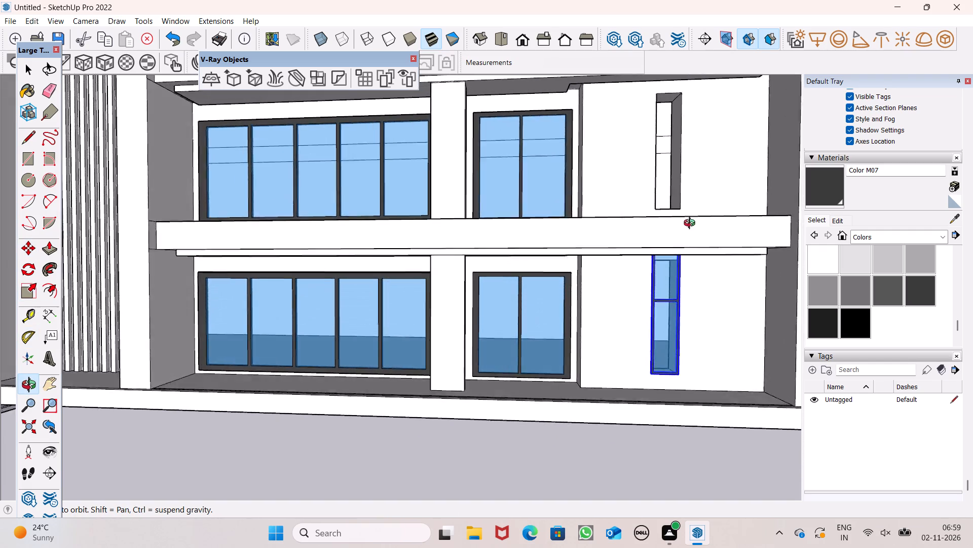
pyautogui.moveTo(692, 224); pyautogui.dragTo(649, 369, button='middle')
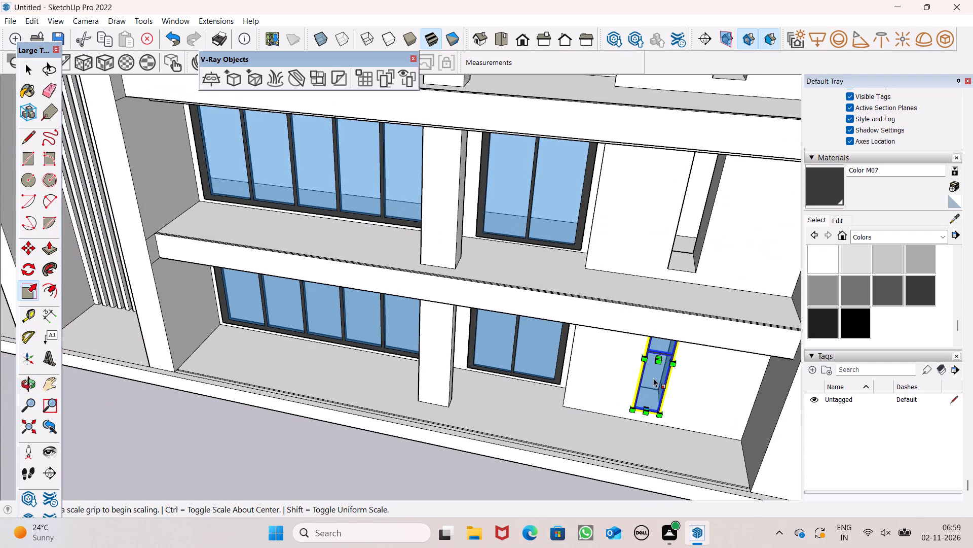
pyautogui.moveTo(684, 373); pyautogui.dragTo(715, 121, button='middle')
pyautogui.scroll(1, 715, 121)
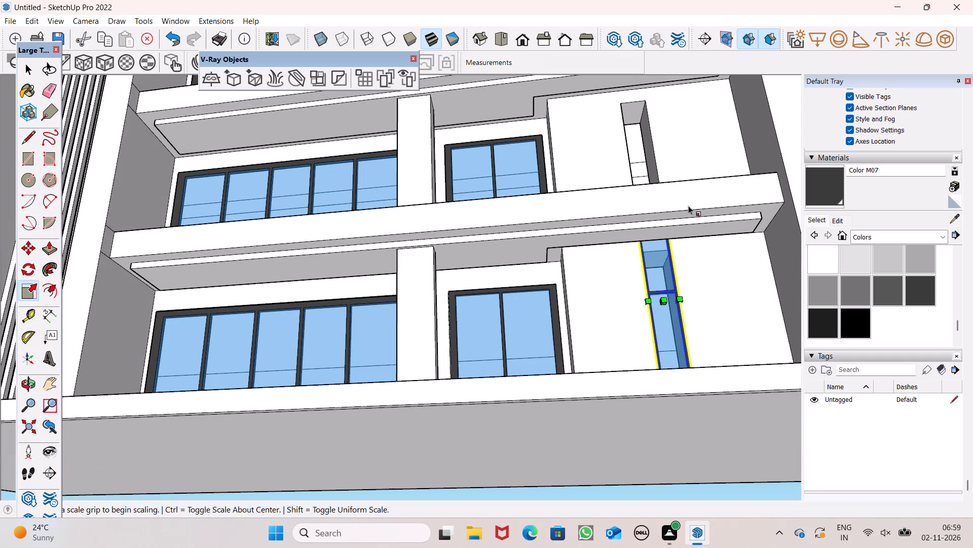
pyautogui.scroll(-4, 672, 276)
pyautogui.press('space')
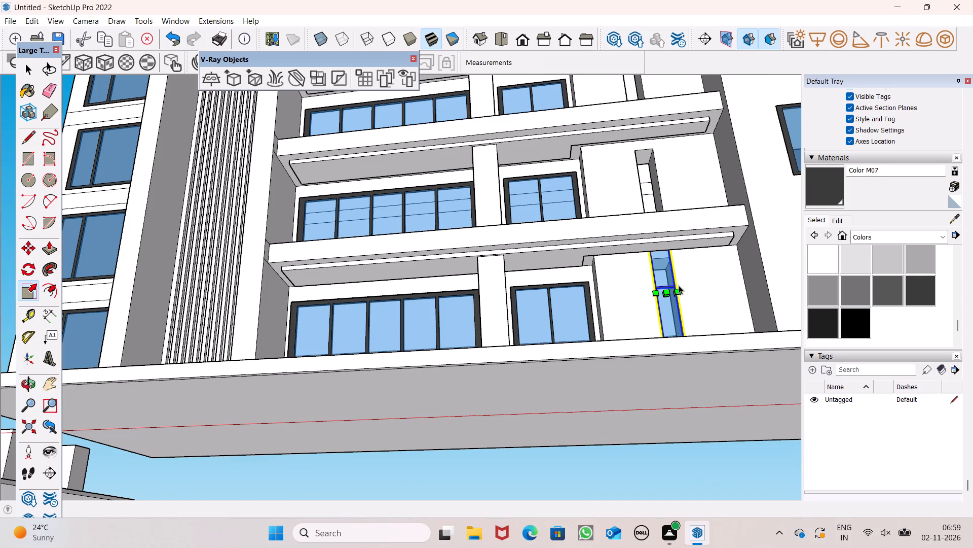
# Move the narrow window group out of the ground-floor slot to stand free in front of the wall.
pyautogui.scroll(-4, 679, 285)
pyautogui.moveTo(706, 297); pyautogui.dragTo(685, 417, button='middle')
pyautogui.scroll(4, 672, 379)
pyautogui.click(672, 379)
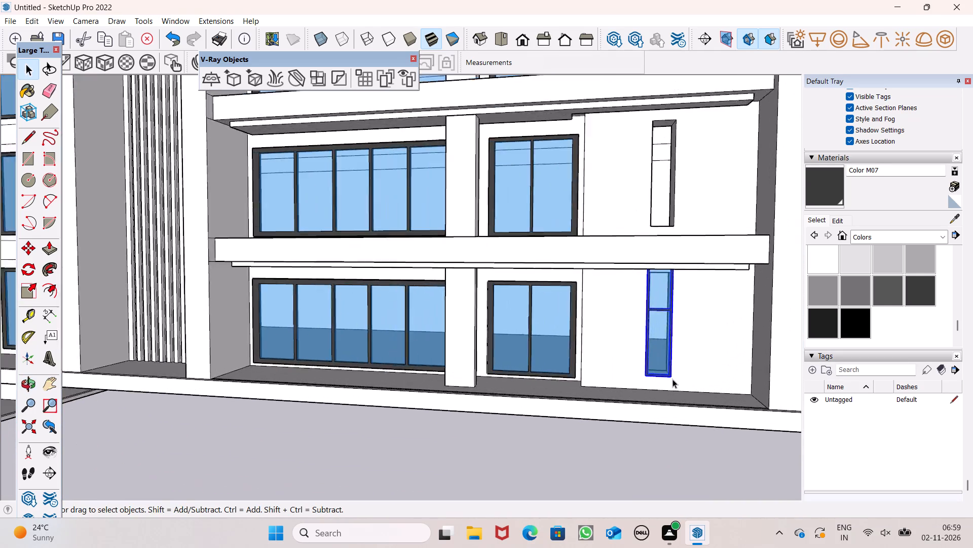
pyautogui.scroll(3, 672, 379)
pyautogui.press('m')
pyautogui.press('Return')
pyautogui.moveTo(660, 357); pyautogui.dragTo(659, 365)
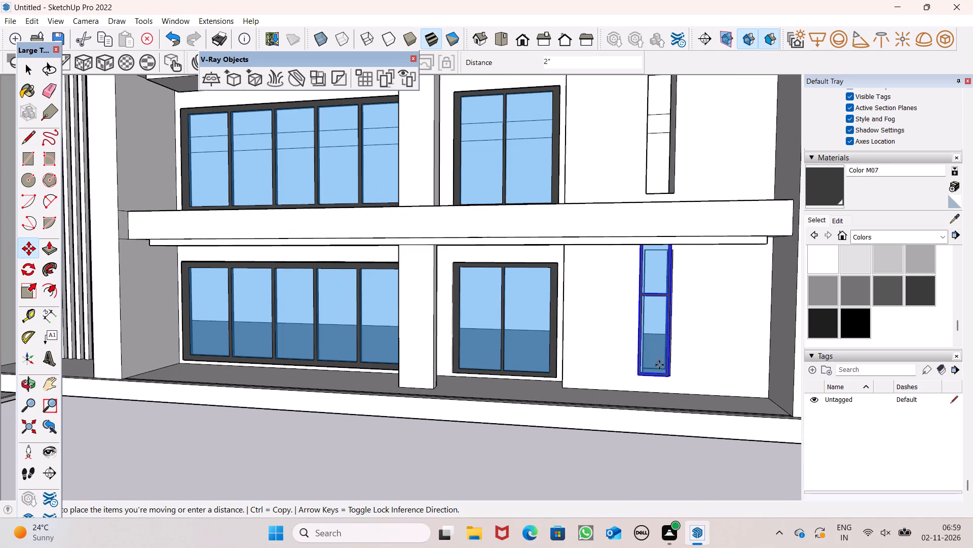
pyautogui.moveTo(659, 365); pyautogui.dragTo(642, 373)
pyautogui.press('space')
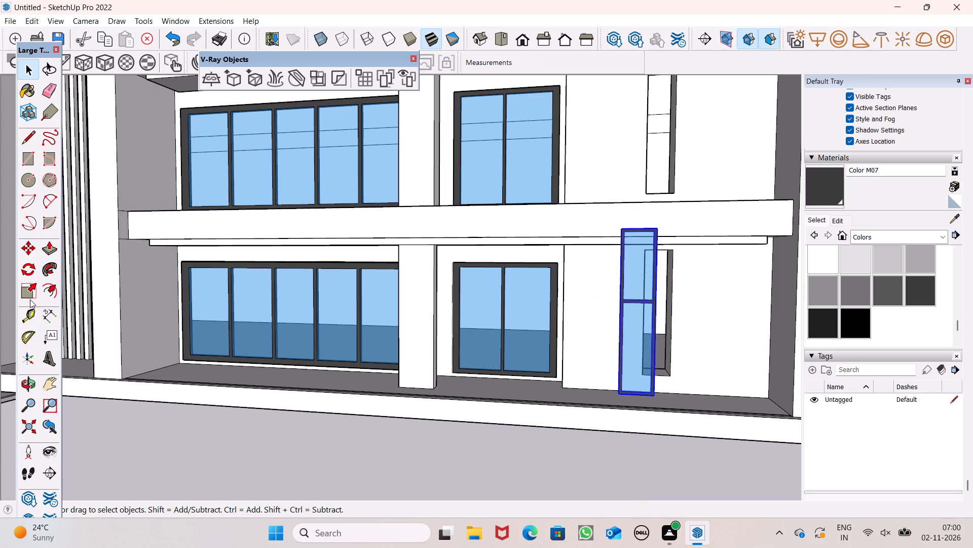
# Scale the narrow window group down uniformly from its top corner so it is closer to the slot's size.
pyautogui.click(29, 293)
pyautogui.scroll(1, 482, 275)
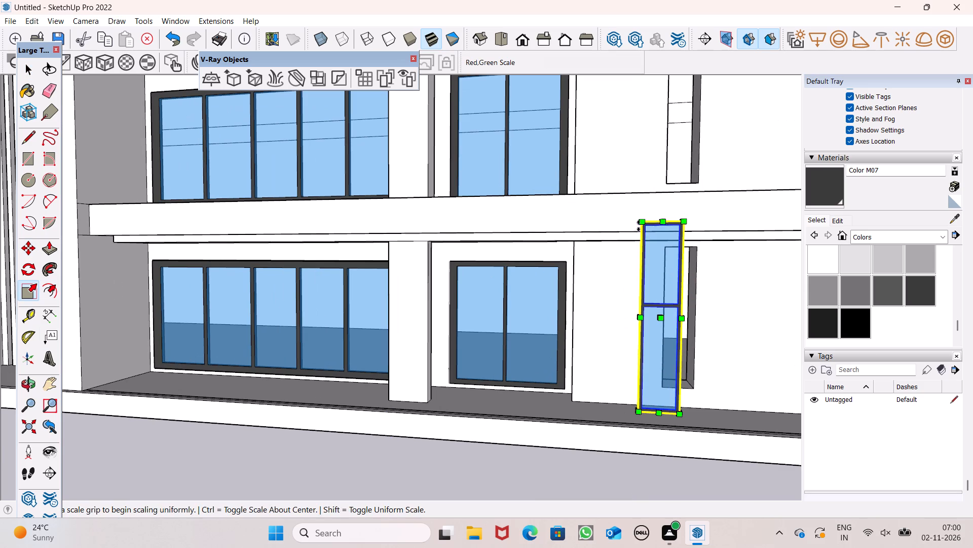
pyautogui.moveTo(642, 223); pyautogui.dragTo(645, 301)
pyautogui.scroll(-6, 603, 290)
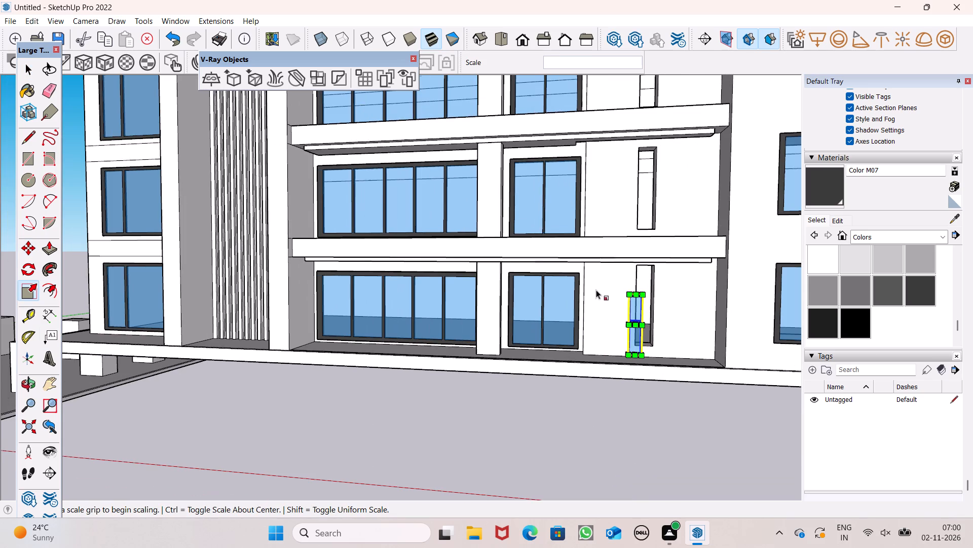
pyautogui.press('space')
# Reselect the scaled narrow window group and move it by its bottom corner into the ground-floor slot.
pyautogui.moveTo(629, 394); pyautogui.dragTo(629, 387)
pyautogui.scroll(7, 645, 291)
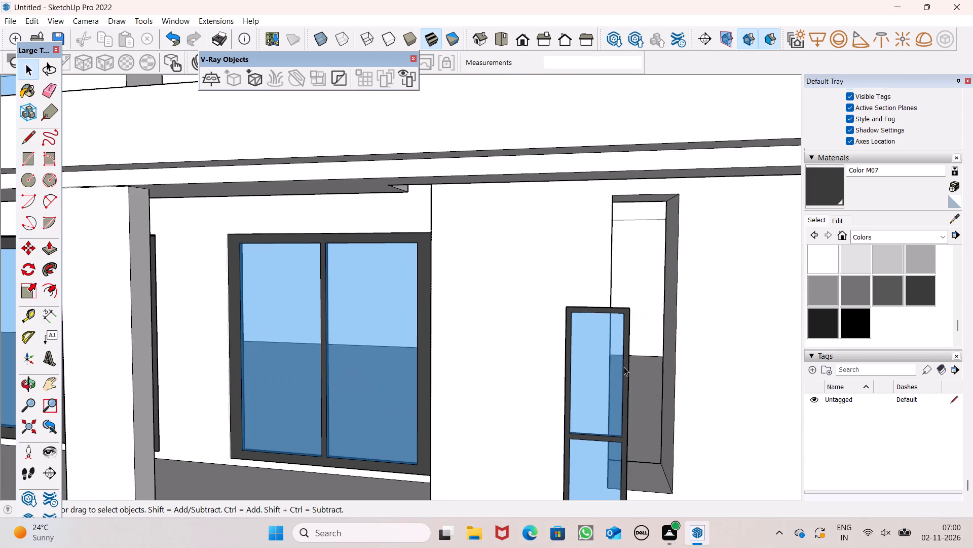
pyautogui.click(597, 374)
pyautogui.scroll(-4, 628, 318)
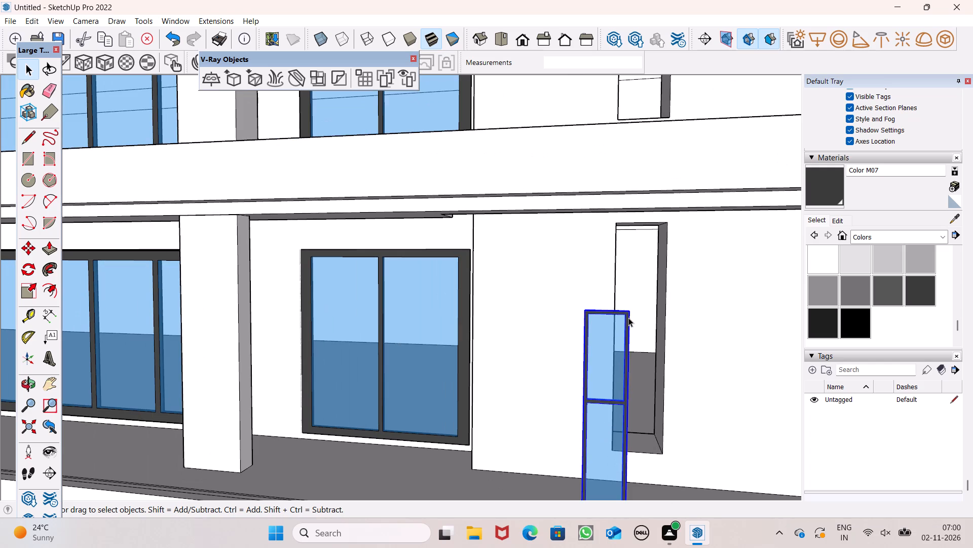
pyautogui.press('m')
pyautogui.press('Return')
pyautogui.scroll(-3, 646, 343)
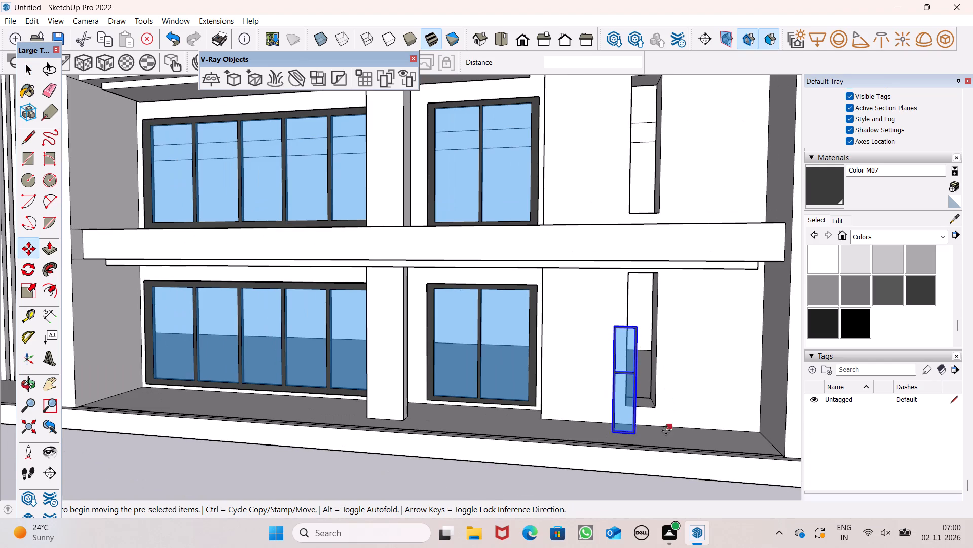
pyautogui.moveTo(641, 425); pyautogui.dragTo(659, 400)
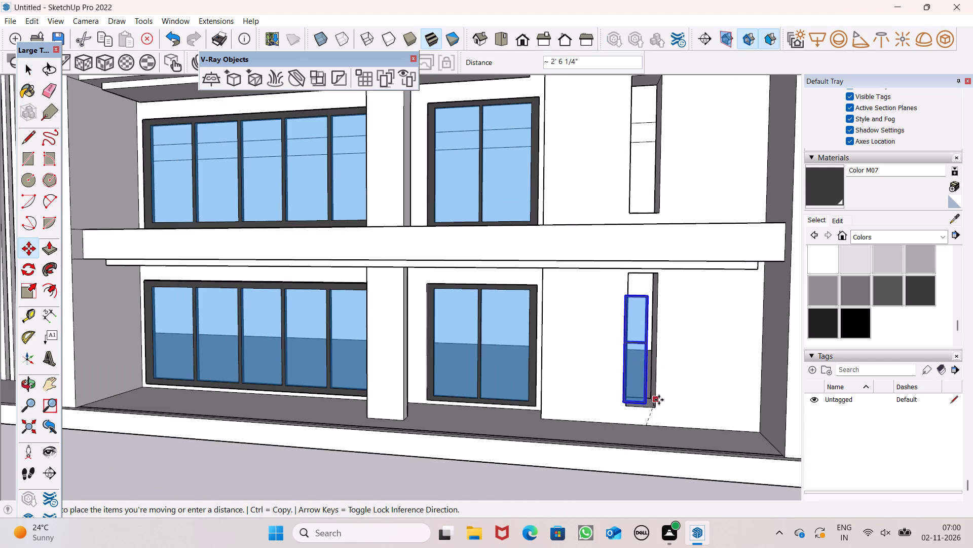
pyautogui.moveTo(659, 400); pyautogui.dragTo(662, 403)
pyautogui.scroll(9, 640, 375)
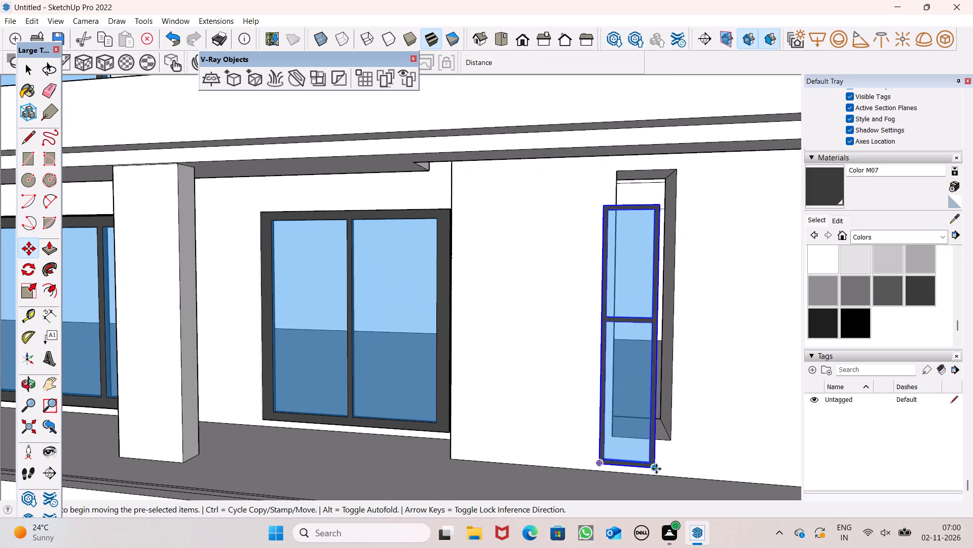
pyautogui.moveTo(654, 467); pyautogui.dragTo(662, 396)
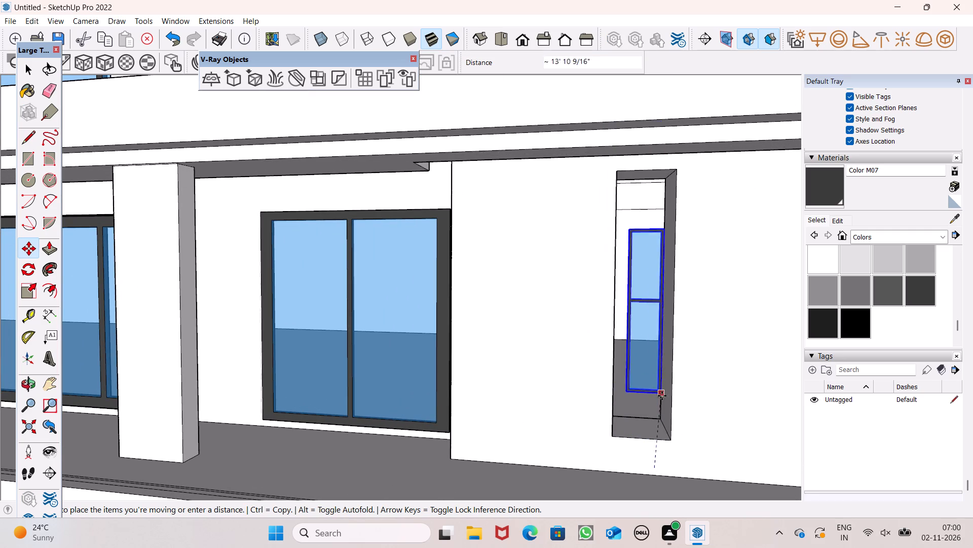
pyautogui.moveTo(662, 396); pyautogui.dragTo(668, 431)
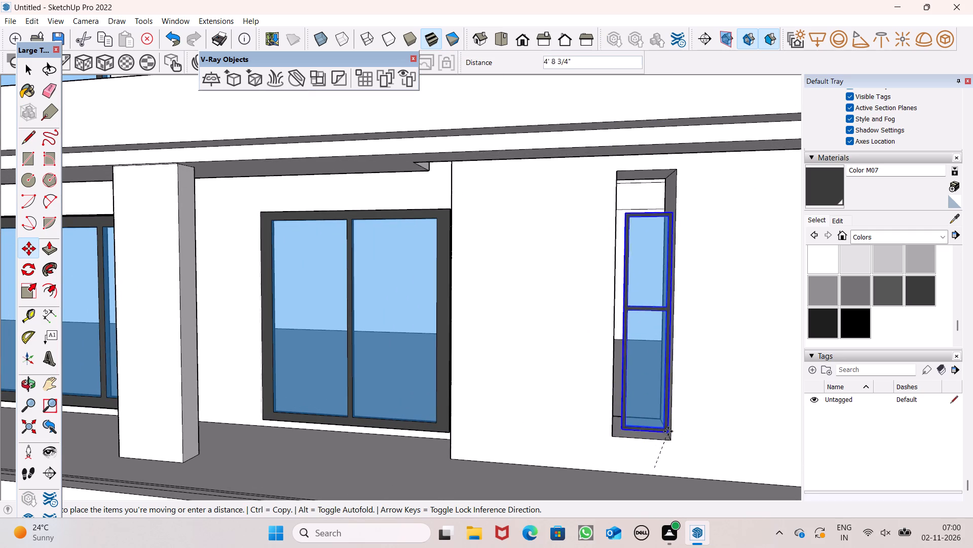
pyautogui.moveTo(668, 431); pyautogui.dragTo(660, 418)
# Move the narrow window group so its bottom corner meets the bottom front corner of the ground-floor slot.
pyautogui.moveTo(677, 445); pyautogui.dragTo(696, 498, button='middle')
pyautogui.scroll(2, 678, 469)
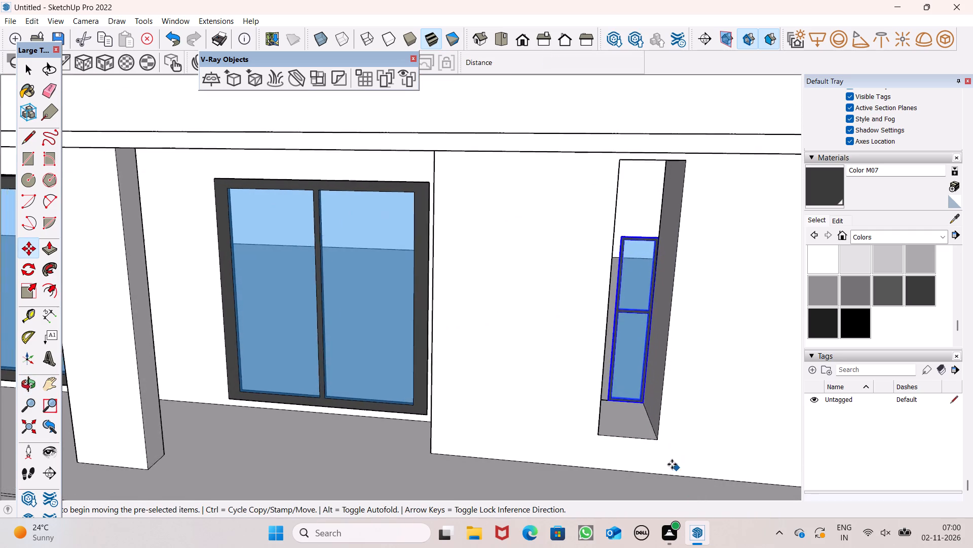
pyautogui.scroll(5, 672, 464)
pyautogui.moveTo(629, 368); pyautogui.dragTo(653, 412)
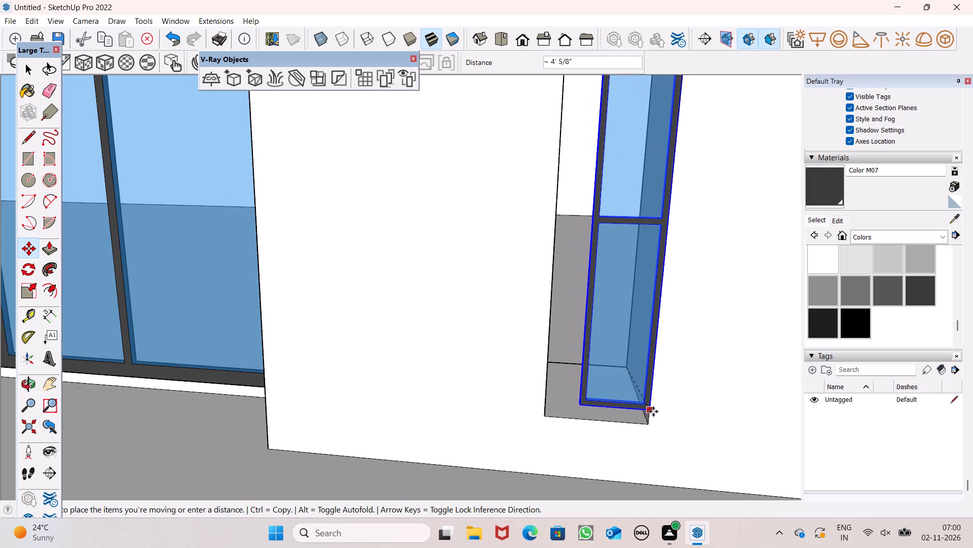
pyautogui.moveTo(653, 412); pyautogui.dragTo(655, 424)
pyautogui.scroll(-6, 652, 427)
# Scale the narrow window group's depth in the ground-floor slot to 4.00 along the green axis.
pyautogui.moveTo(653, 428); pyautogui.dragTo(705, 455, button='middle')
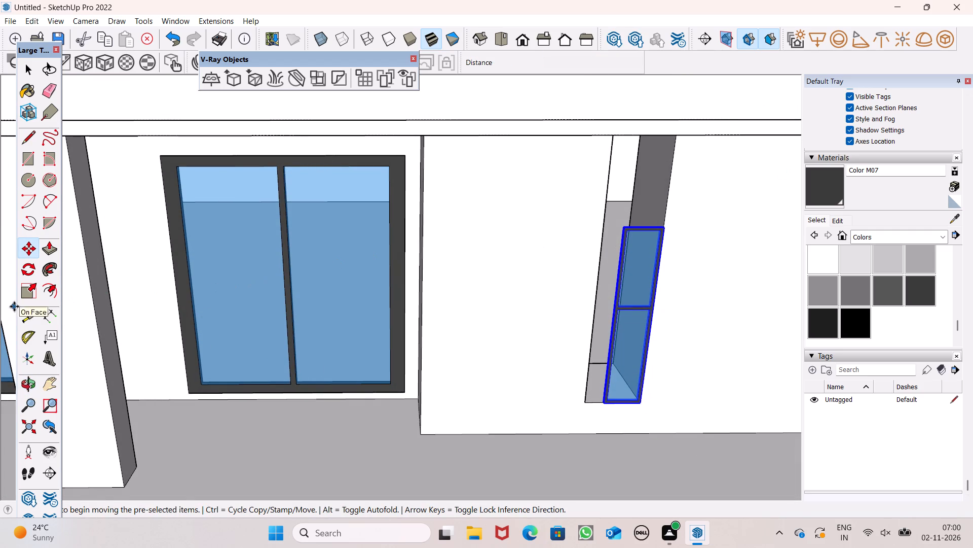
pyautogui.click(33, 295)
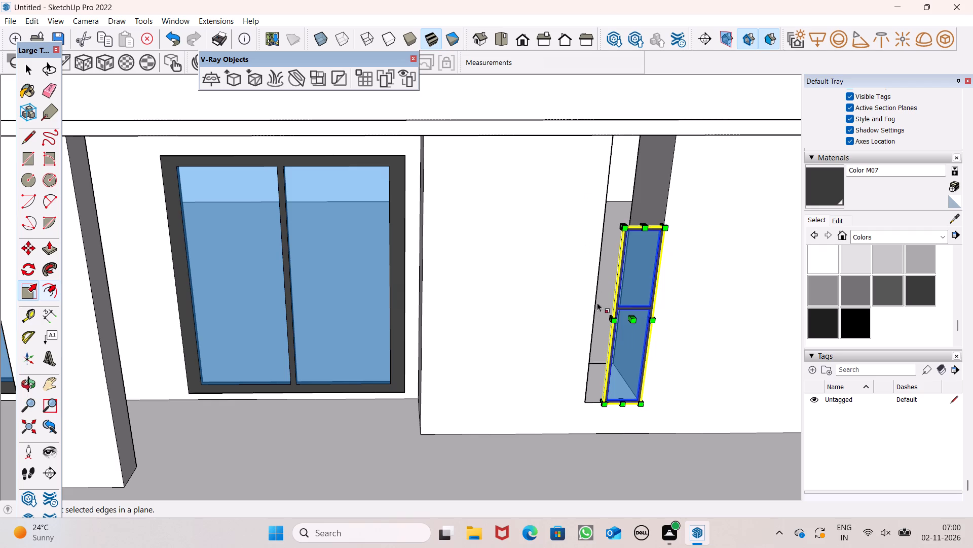
pyautogui.moveTo(602, 314); pyautogui.dragTo(638, 336, button='middle')
pyautogui.scroll(8, 623, 322)
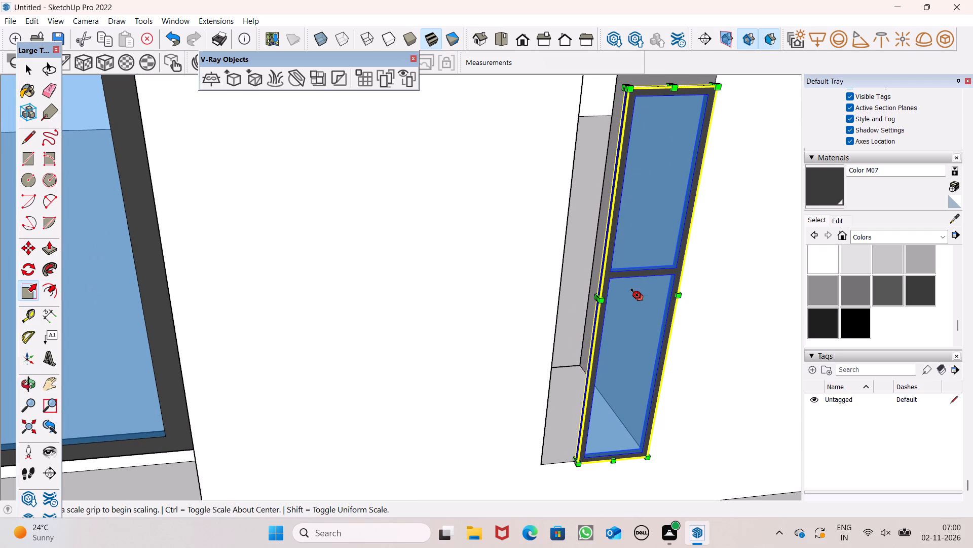
pyautogui.moveTo(635, 292); pyautogui.dragTo(631, 285)
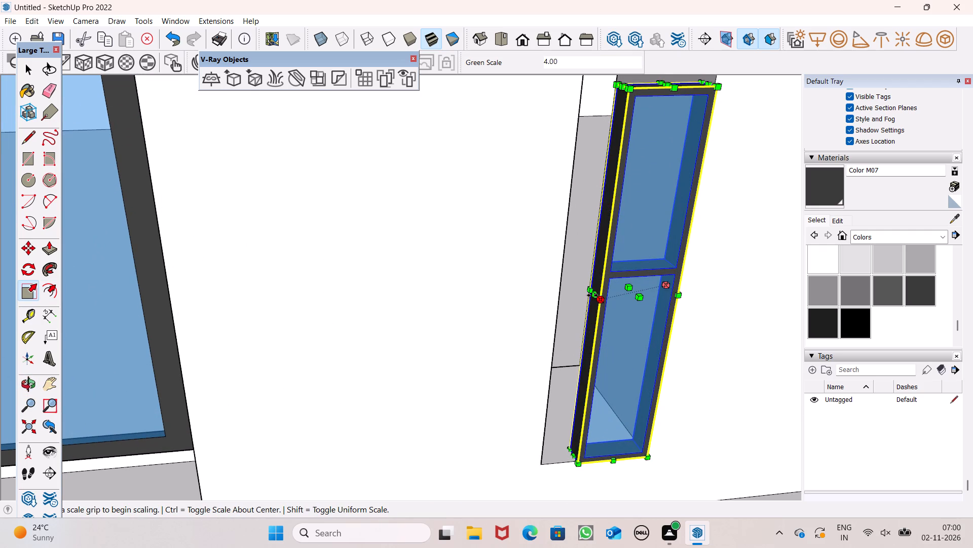
# Widen the narrow window group along the red axis until it spans the full width of the ground-floor slot.
pyautogui.moveTo(593, 294); pyautogui.dragTo(558, 302)
pyautogui.scroll(-1, 555, 299)
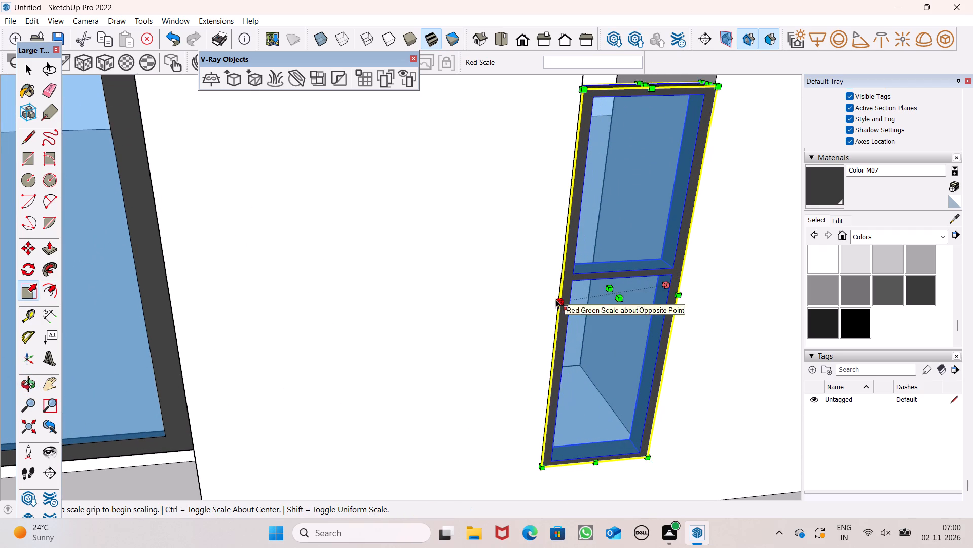
pyautogui.scroll(-1, 555, 299)
pyautogui.scroll(-6, 583, 232)
pyautogui.scroll(-2, 610, 167)
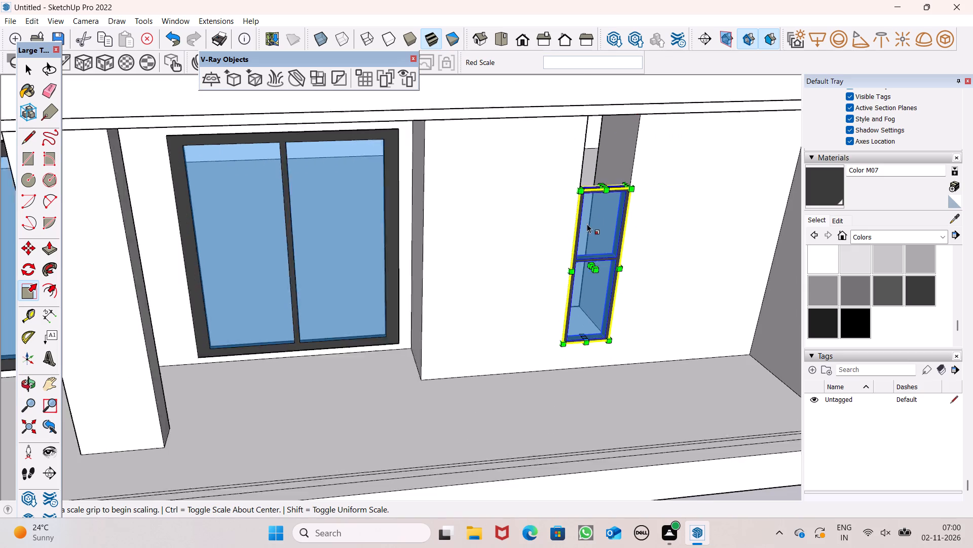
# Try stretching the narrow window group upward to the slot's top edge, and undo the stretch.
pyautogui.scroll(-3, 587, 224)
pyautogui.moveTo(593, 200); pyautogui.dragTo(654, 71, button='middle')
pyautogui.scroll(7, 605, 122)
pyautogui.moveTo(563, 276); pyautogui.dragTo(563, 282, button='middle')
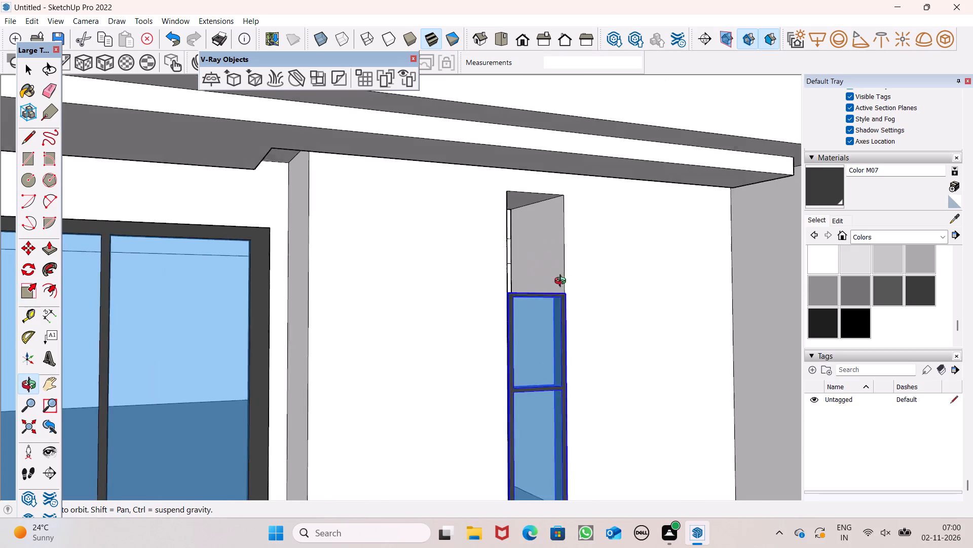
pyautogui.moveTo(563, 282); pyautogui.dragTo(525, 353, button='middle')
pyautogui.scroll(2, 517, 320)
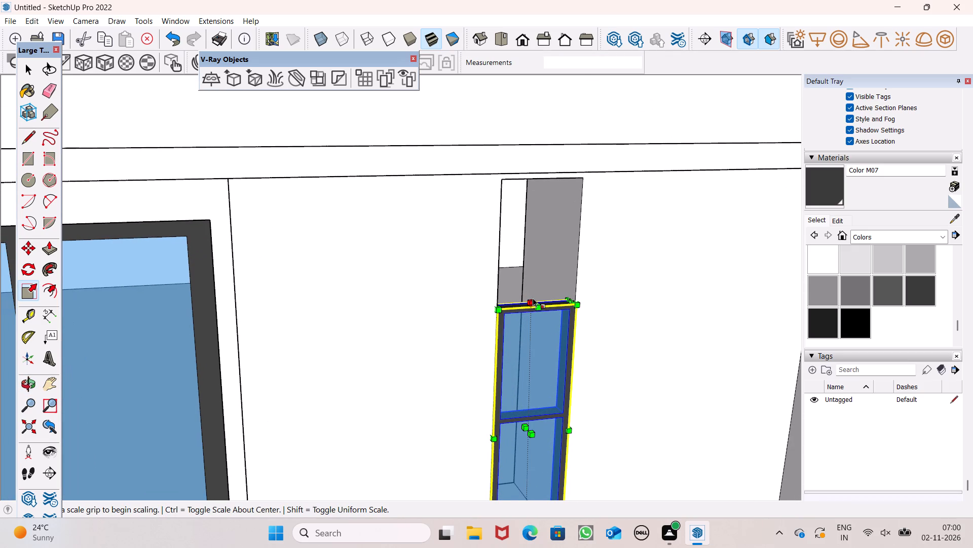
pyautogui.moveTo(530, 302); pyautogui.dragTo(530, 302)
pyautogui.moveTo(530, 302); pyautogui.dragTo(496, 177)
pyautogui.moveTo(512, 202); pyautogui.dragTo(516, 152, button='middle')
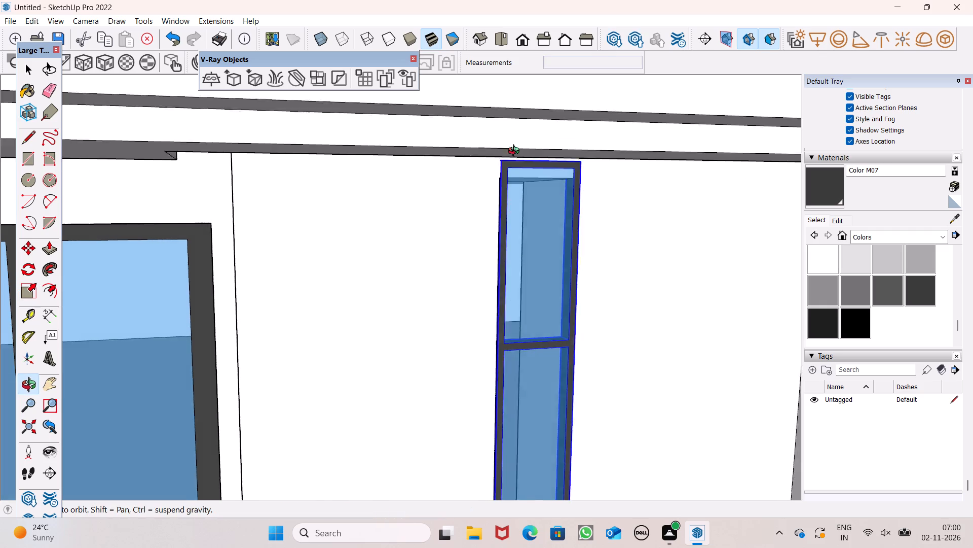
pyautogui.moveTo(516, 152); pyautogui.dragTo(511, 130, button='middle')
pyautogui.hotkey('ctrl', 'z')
# Stretch the narrow window group's height along the blue axis to the top edge of the ground-floor slot and deselect it.
pyautogui.moveTo(603, 248); pyautogui.dragTo(613, 285, button='middle')
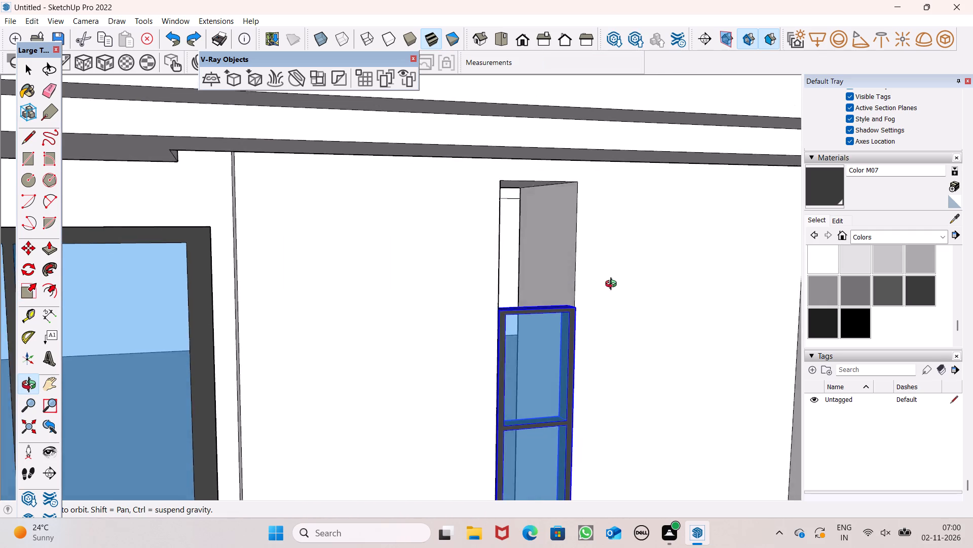
pyautogui.moveTo(613, 285); pyautogui.dragTo(641, 303, button='middle')
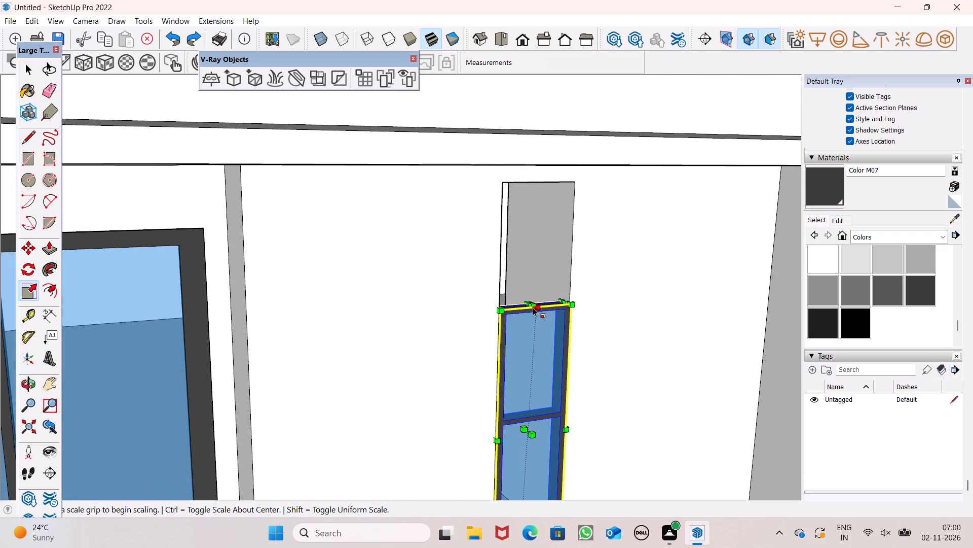
pyautogui.moveTo(529, 305); pyautogui.dragTo(496, 192)
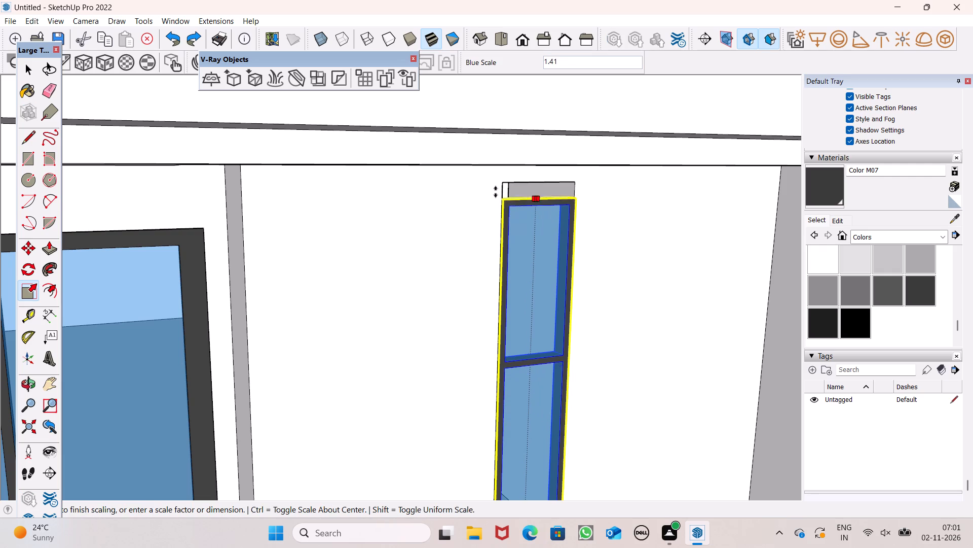
pyautogui.moveTo(496, 192); pyautogui.dragTo(503, 185)
pyautogui.scroll(-6, 488, 192)
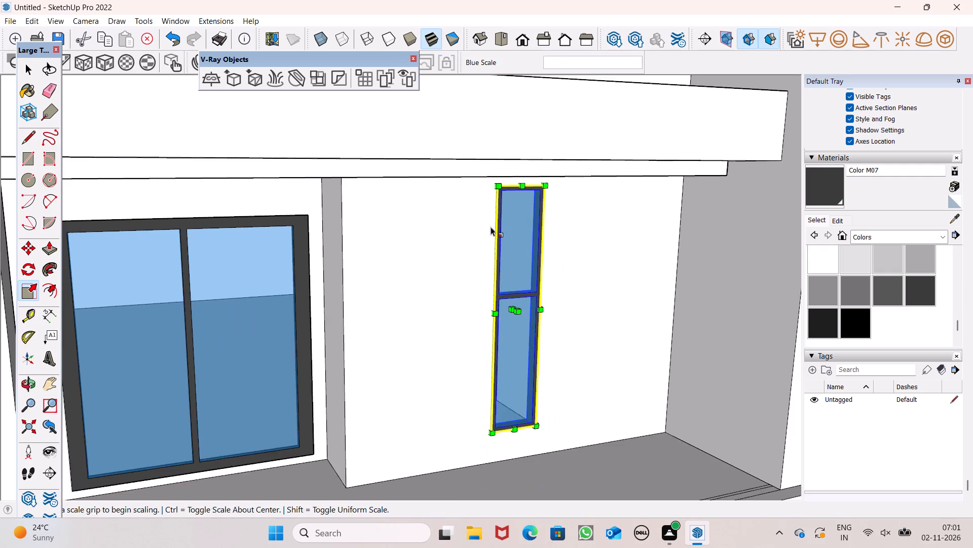
pyautogui.moveTo(511, 249); pyautogui.dragTo(435, 260, button='middle')
pyautogui.scroll(1, 437, 260)
pyautogui.press('space')
pyautogui.scroll(-11, 448, 203)
pyautogui.moveTo(528, 285); pyautogui.dragTo(510, 296, button='middle')
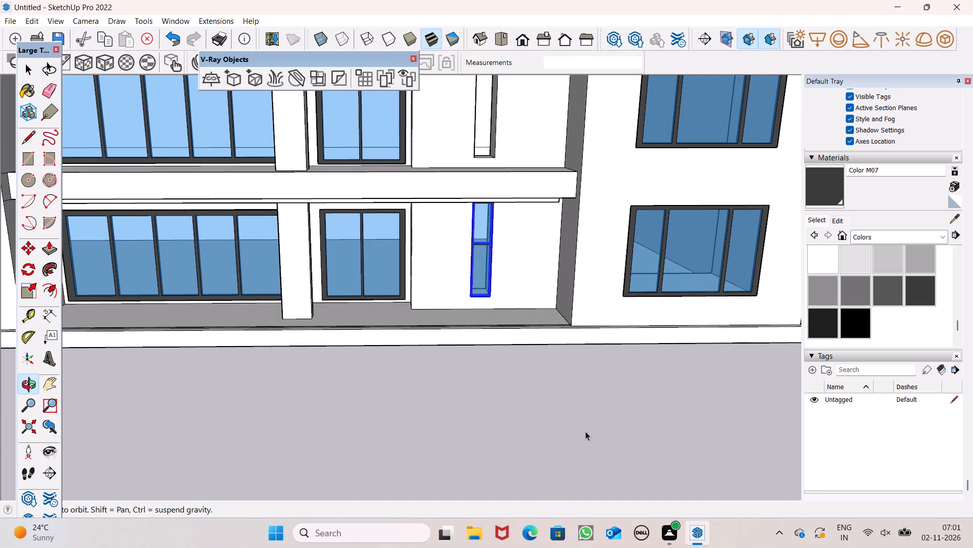
pyautogui.click(581, 438)
# Copy the ground-floor narrow window group by its bottom corner into the matching first-floor slot.
pyautogui.scroll(-6, 541, 346)
pyautogui.scroll(-5, 535, 252)
pyautogui.moveTo(534, 255); pyautogui.dragTo(494, 288, button='middle')
pyautogui.scroll(1, 495, 288)
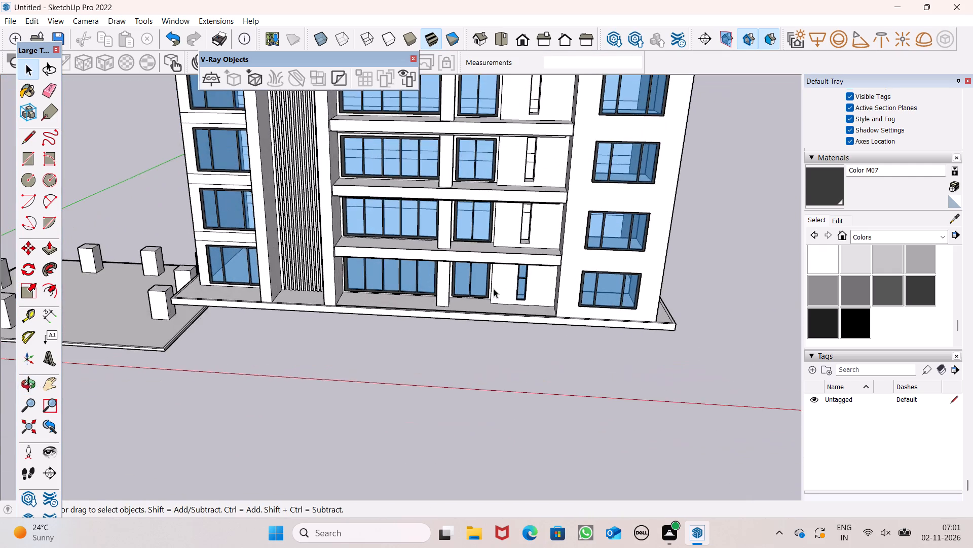
pyautogui.scroll(9, 497, 260)
pyautogui.click(545, 324)
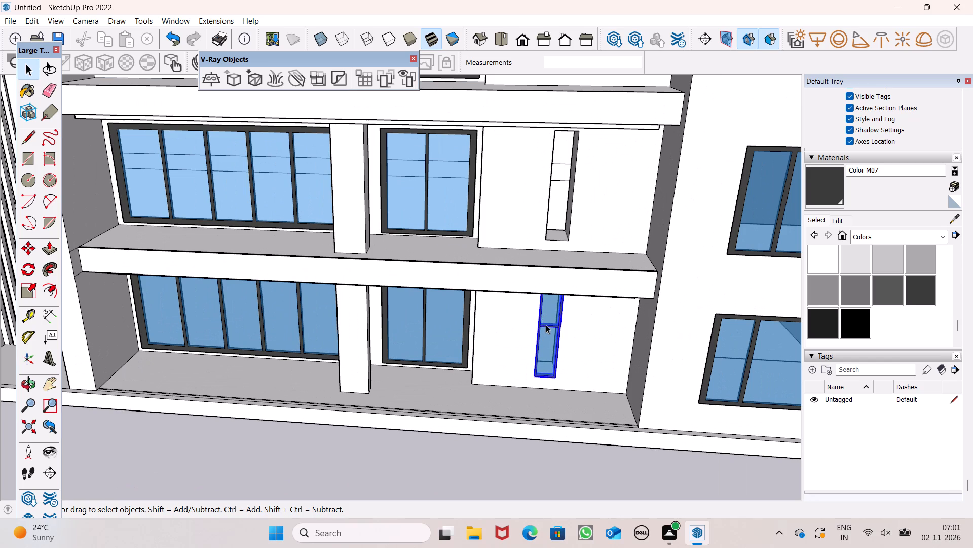
pyautogui.press('m')
pyautogui.press('Return')
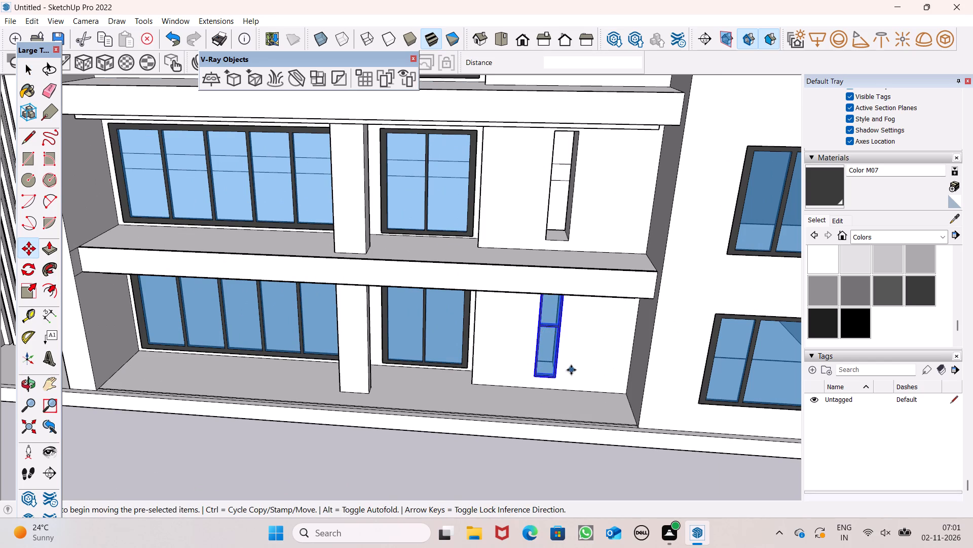
pyautogui.moveTo(558, 376); pyautogui.dragTo(572, 244)
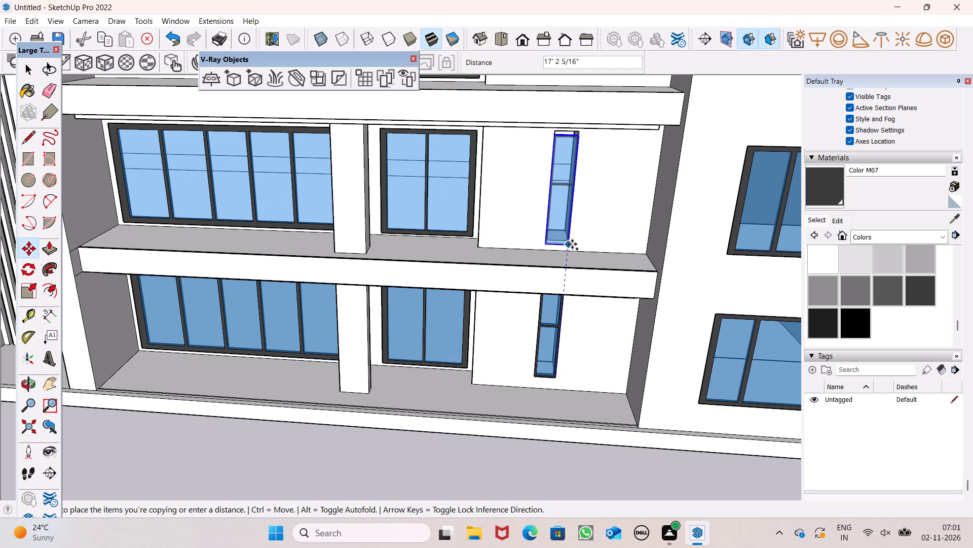
pyautogui.moveTo(572, 244); pyautogui.dragTo(570, 238)
# Copy the first-floor narrow window group by its bottom corner up into the second-floor slot.
pyautogui.scroll(-7, 565, 243)
pyautogui.moveTo(557, 252); pyautogui.dragTo(562, 244, button='middle')
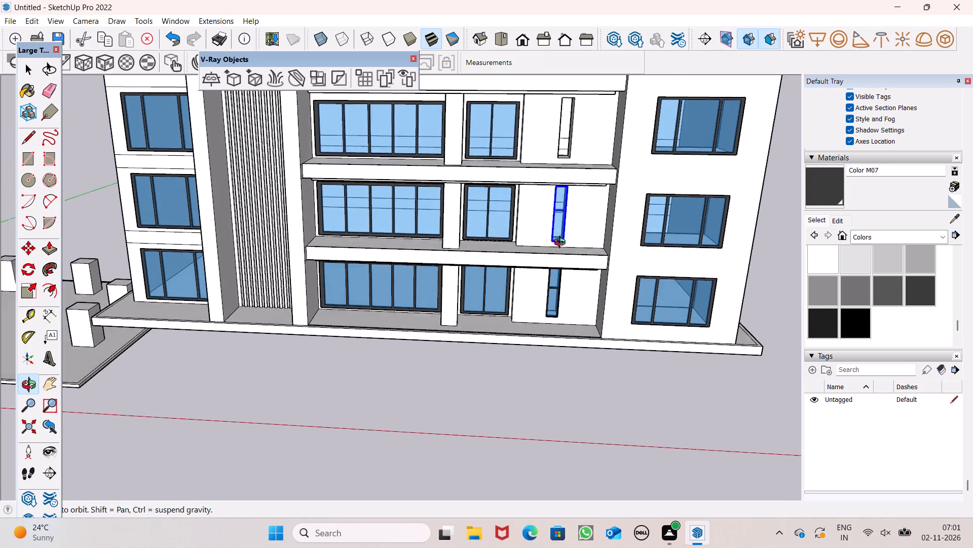
pyautogui.moveTo(562, 244); pyautogui.dragTo(560, 307, button='middle')
pyautogui.scroll(9, 575, 181)
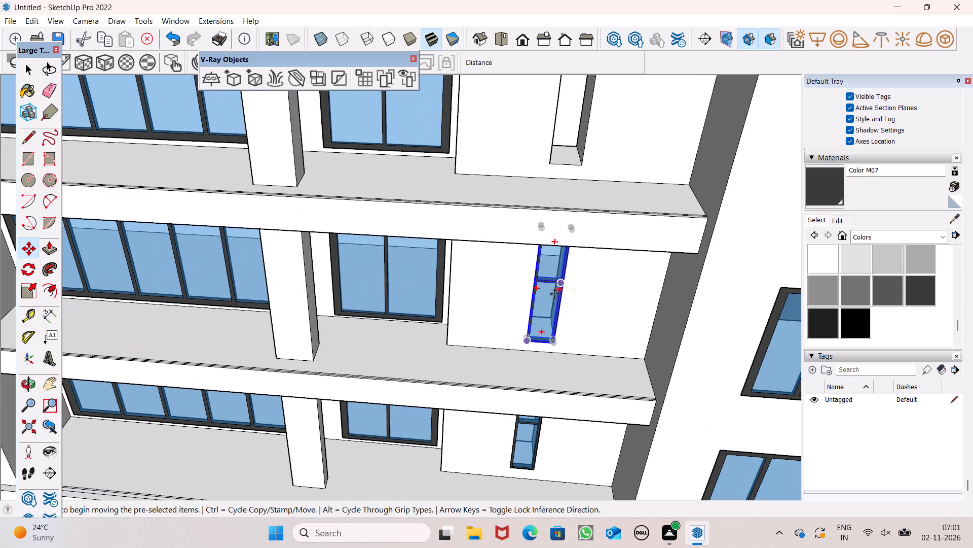
pyautogui.moveTo(561, 348); pyautogui.dragTo(566, 373, button='middle')
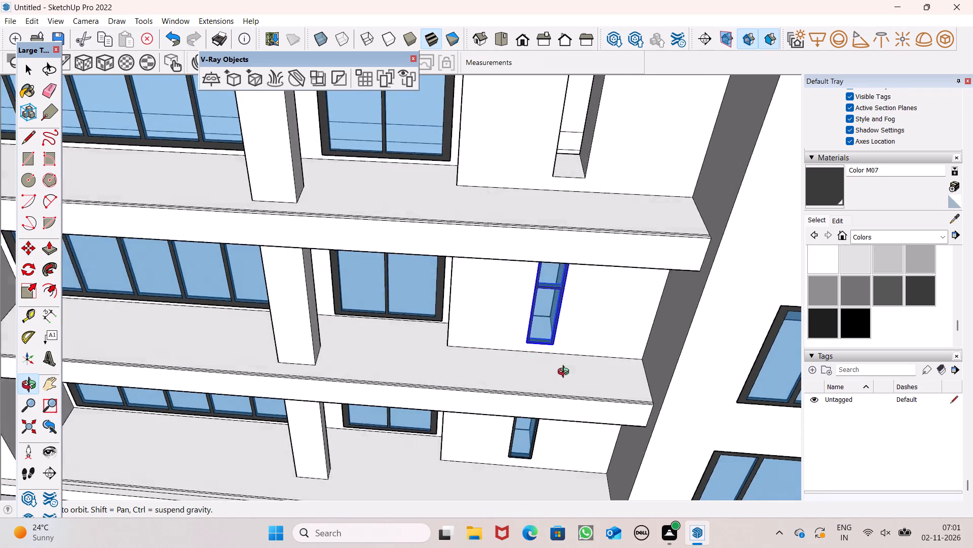
pyautogui.moveTo(566, 373); pyautogui.dragTo(574, 391, button='middle')
pyautogui.scroll(-5, 600, 378)
pyautogui.scroll(6, 603, 330)
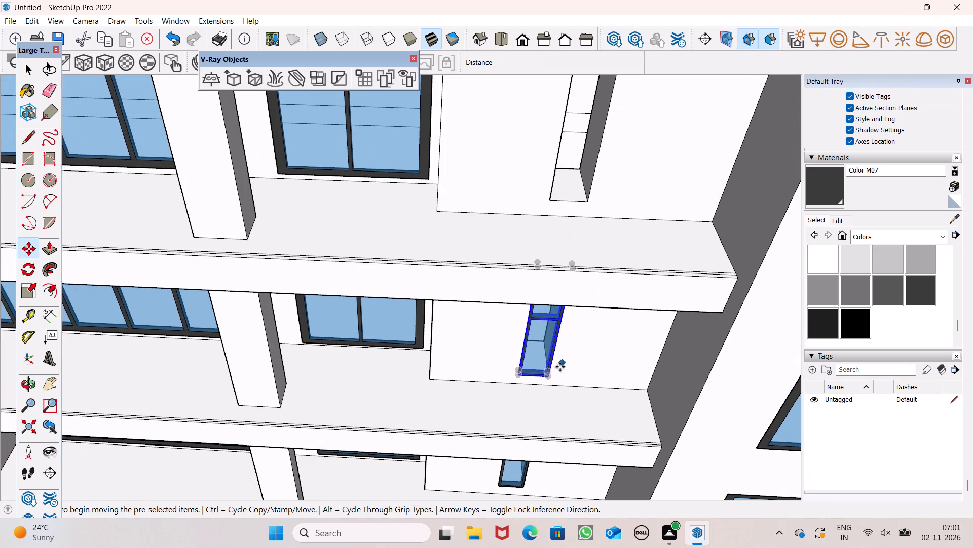
pyautogui.moveTo(550, 379); pyautogui.dragTo(587, 202)
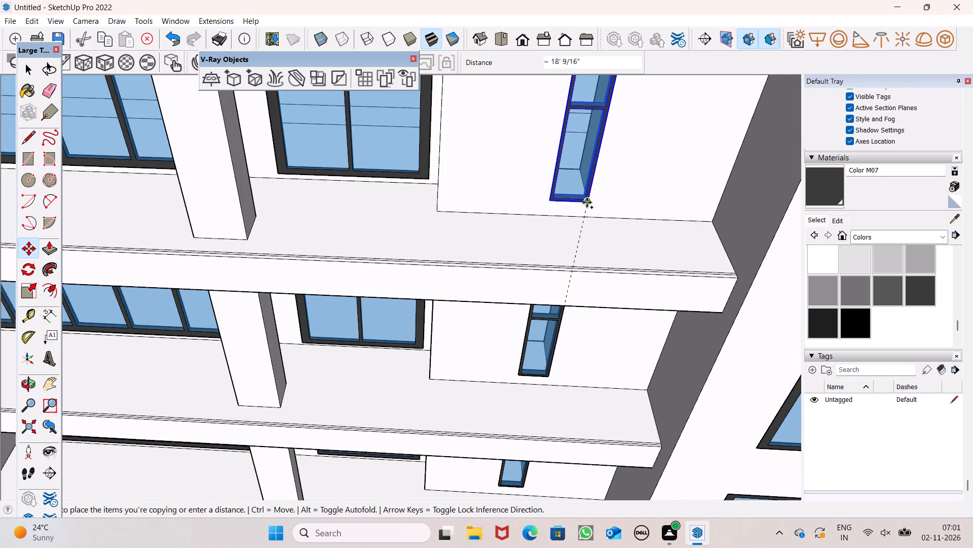
pyautogui.moveTo(587, 202); pyautogui.dragTo(586, 205)
# Copy the second-floor narrow window group by its bottom corner into the third-floor slot and clear the selection.
pyautogui.scroll(-7, 568, 244)
pyautogui.moveTo(589, 244); pyautogui.dragTo(532, 129, button='middle')
pyautogui.scroll(-5, 524, 248)
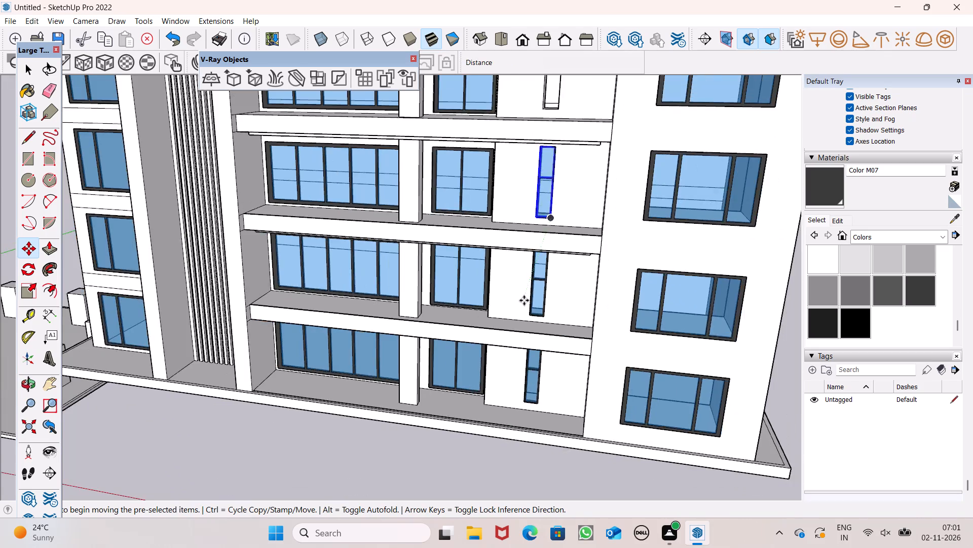
pyautogui.moveTo(532, 286); pyautogui.dragTo(561, 199, button='middle')
pyautogui.scroll(-14, 545, 238)
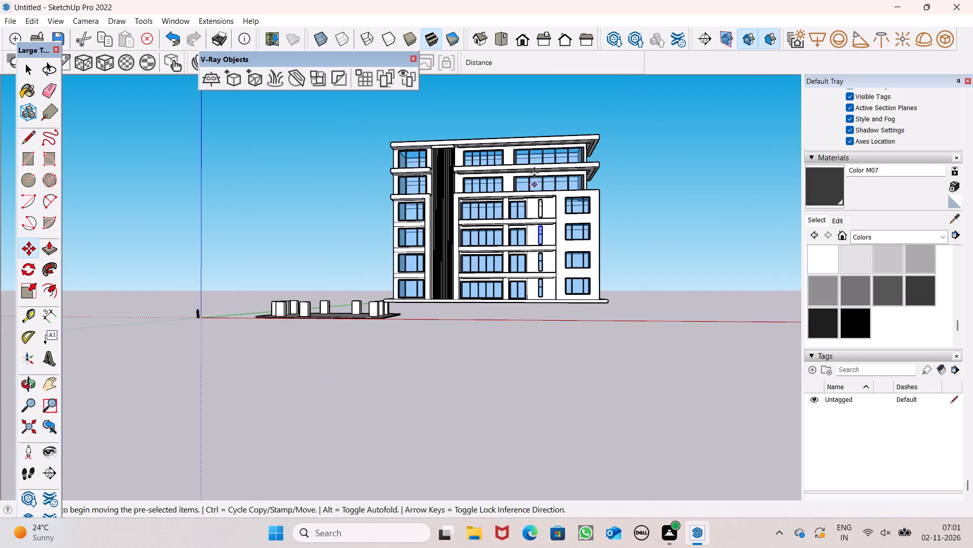
pyautogui.scroll(13, 533, 167)
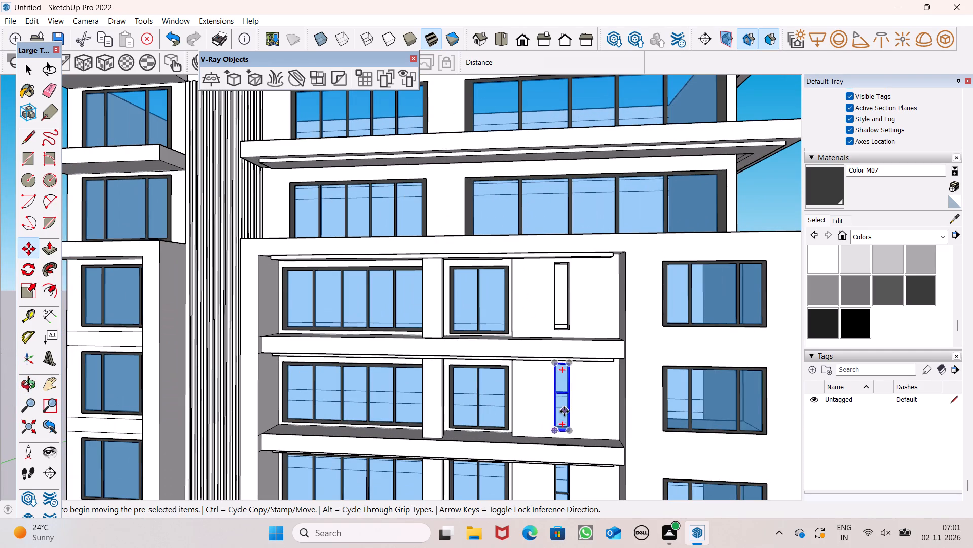
pyautogui.moveTo(568, 431); pyautogui.dragTo(573, 389)
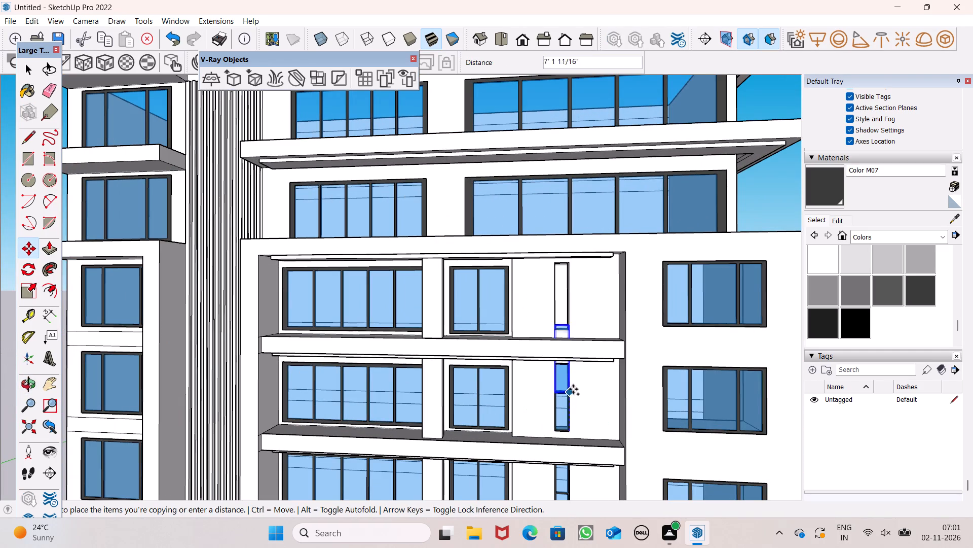
pyautogui.moveTo(573, 389); pyautogui.dragTo(567, 324)
pyautogui.scroll(7, 546, 309)
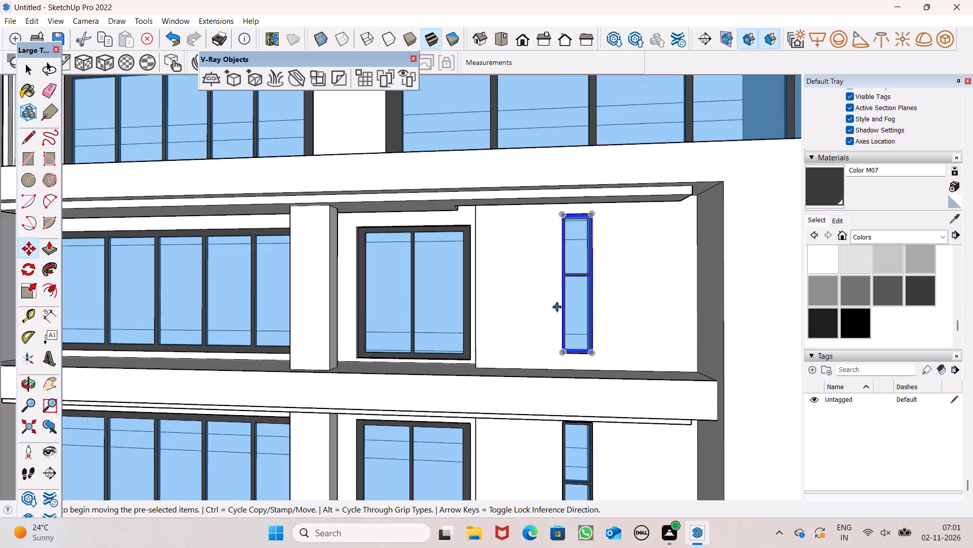
pyautogui.scroll(2, 557, 307)
pyautogui.moveTo(577, 382); pyautogui.dragTo(630, 414, button='middle')
pyautogui.press('space')
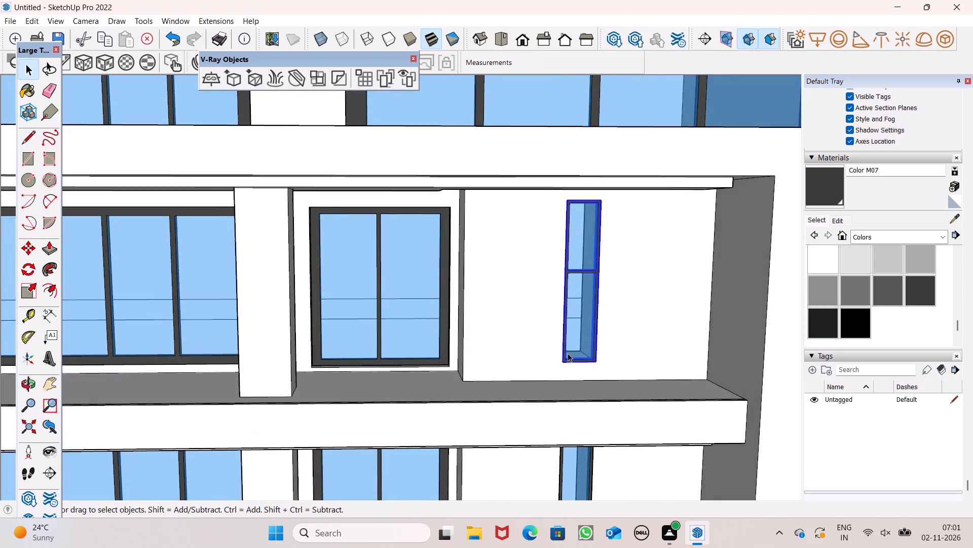
pyautogui.scroll(-4, 565, 346)
pyautogui.scroll(-13, 542, 299)
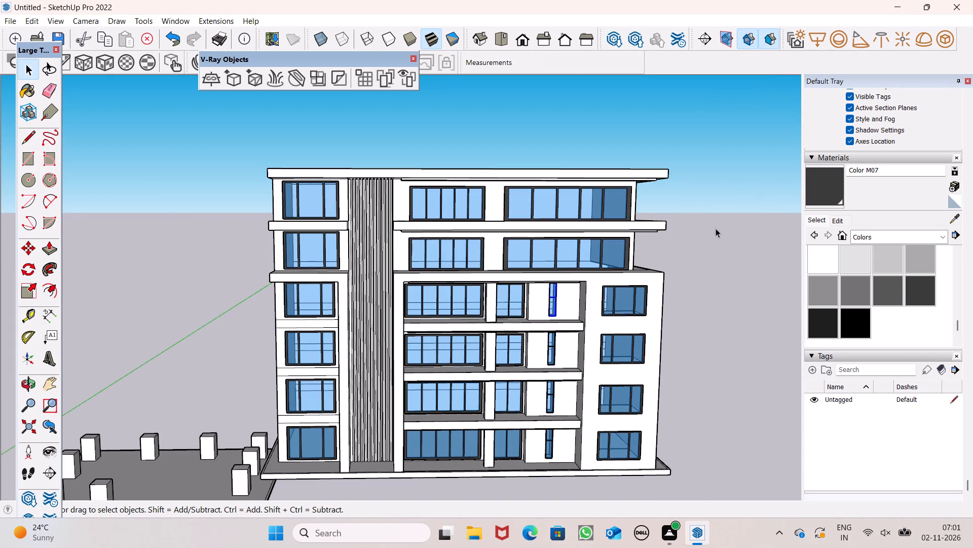
pyautogui.click(716, 227)
# Paint the second-floor balcony wall around the narrow window with Wood Veneer 02 from the Wood materials.
pyautogui.scroll(-5, 673, 222)
pyautogui.moveTo(667, 228); pyautogui.dragTo(653, 279, button='middle')
pyautogui.scroll(1, 653, 280)
pyautogui.click(867, 236)
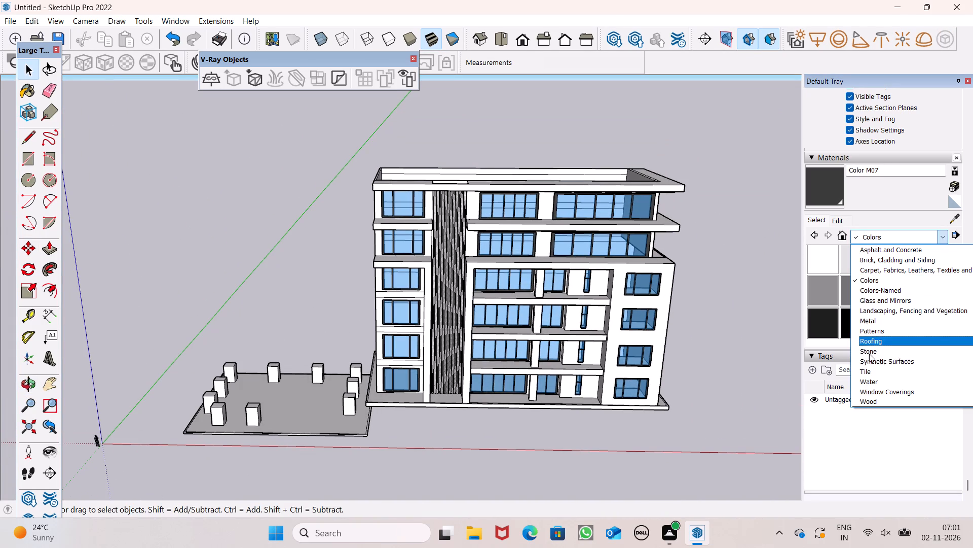
pyautogui.click(856, 399)
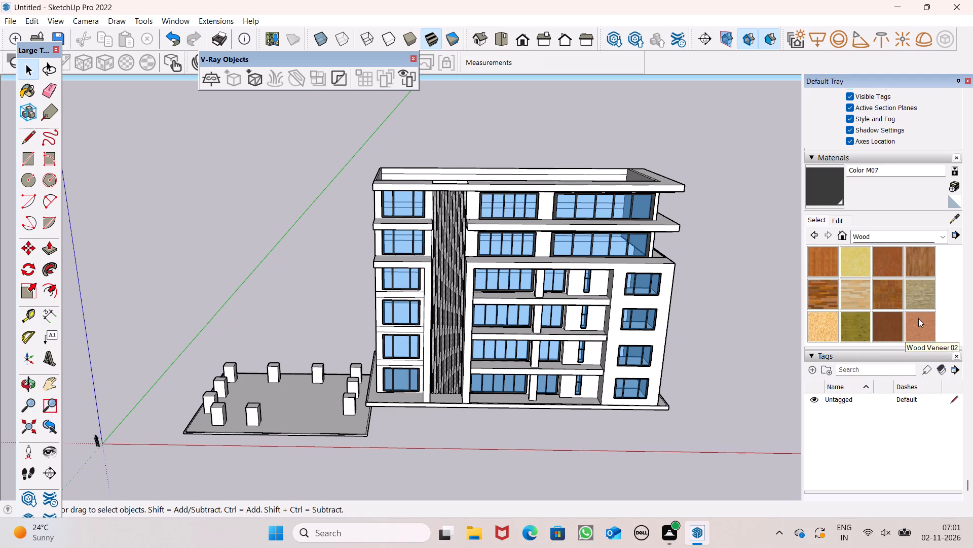
pyautogui.click(918, 318)
pyautogui.moveTo(556, 315); pyautogui.dragTo(599, 330, button='middle')
pyautogui.scroll(7, 597, 335)
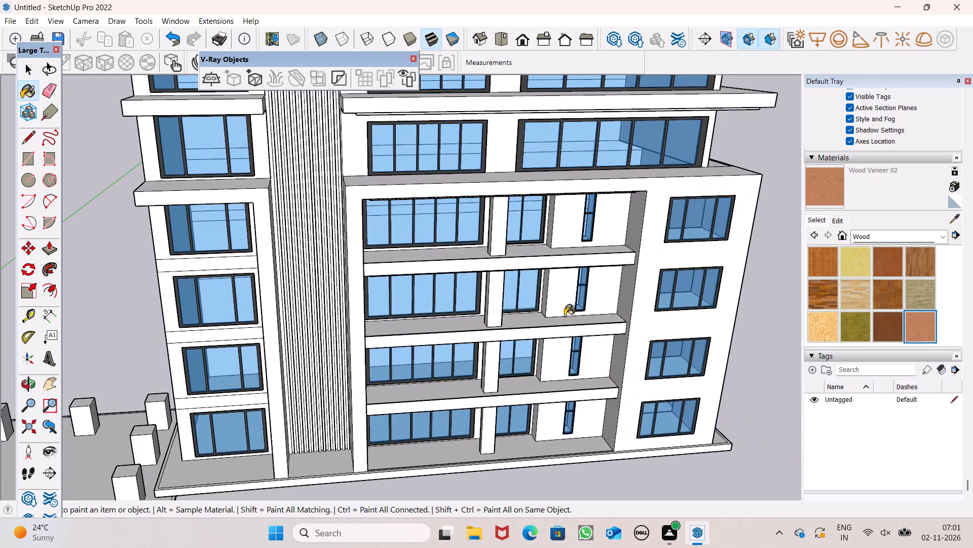
pyautogui.click(565, 316)
pyautogui.click(555, 303)
pyautogui.moveTo(600, 368); pyautogui.dragTo(551, 325, button='middle')
pyautogui.scroll(1, 600, 368)
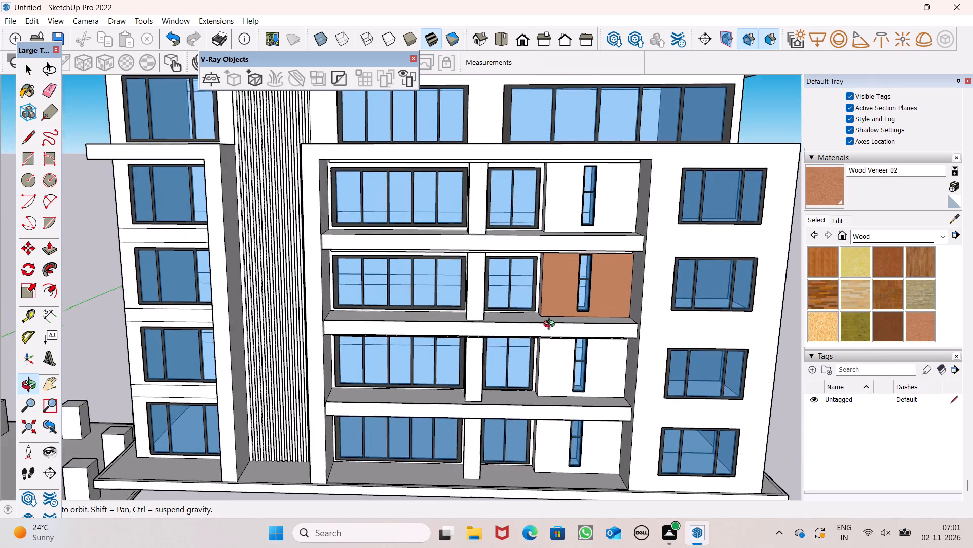
# Paint the first-floor and ground-floor balcony walls around the narrow windows with Wood Veneer 02.
pyautogui.moveTo(551, 325); pyautogui.dragTo(544, 306, button='middle')
pyautogui.scroll(1, 544, 306)
pyautogui.click(605, 378)
pyautogui.click(607, 464)
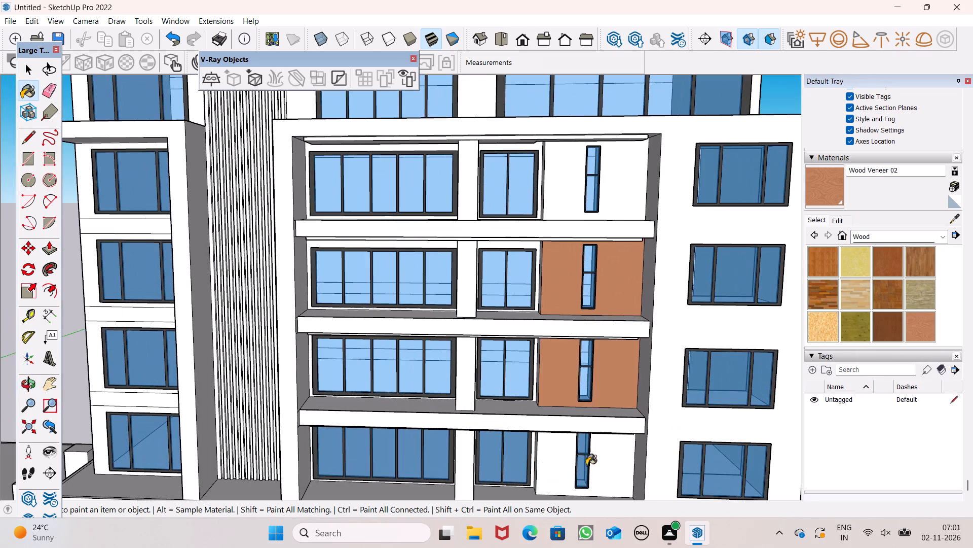
# Paint the third-floor narrow-window wall and the side returns of all four veneer walls with Wood Veneer 02.
pyautogui.moveTo(528, 469); pyautogui.dragTo(689, 451, button='middle')
pyautogui.scroll(1, 689, 451)
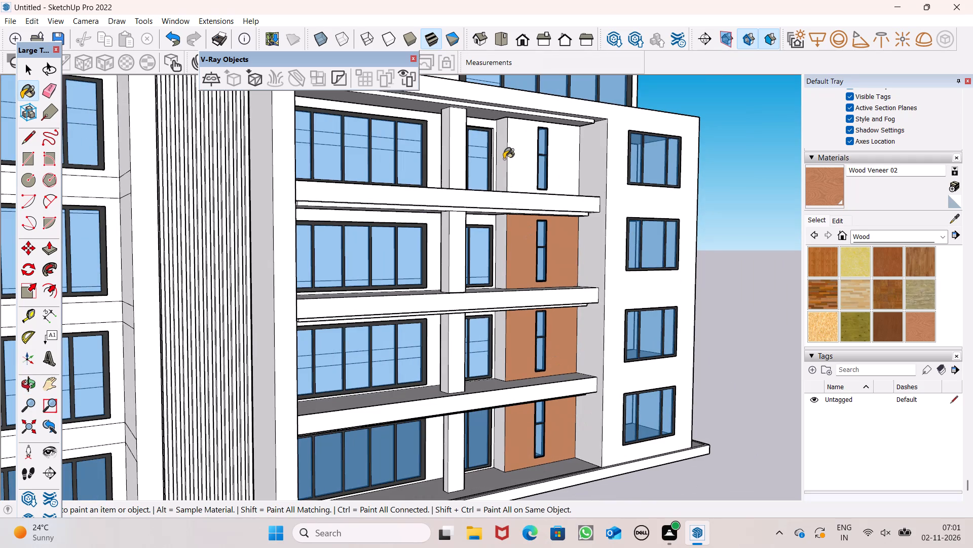
pyautogui.click(504, 159)
pyautogui.click(513, 154)
pyautogui.click(505, 248)
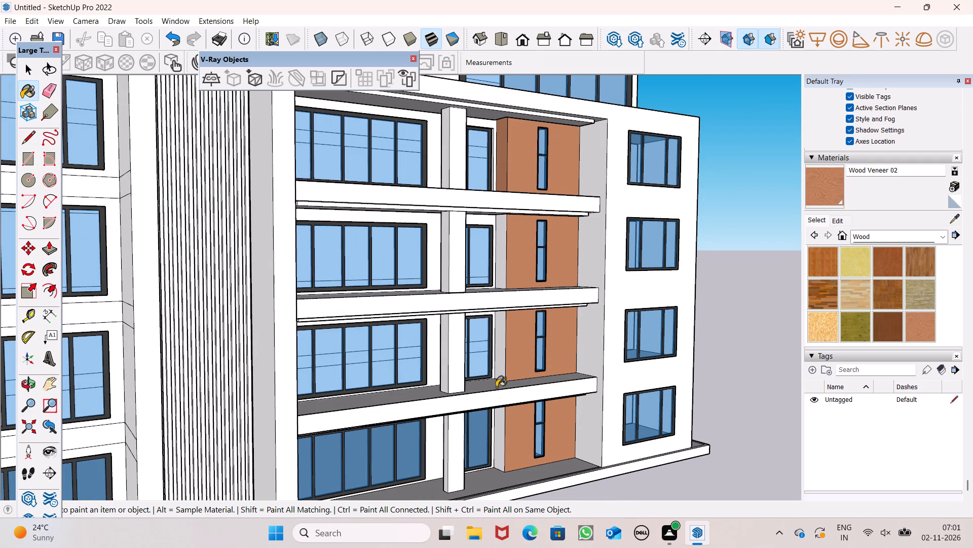
pyautogui.click(499, 330)
pyautogui.click(499, 421)
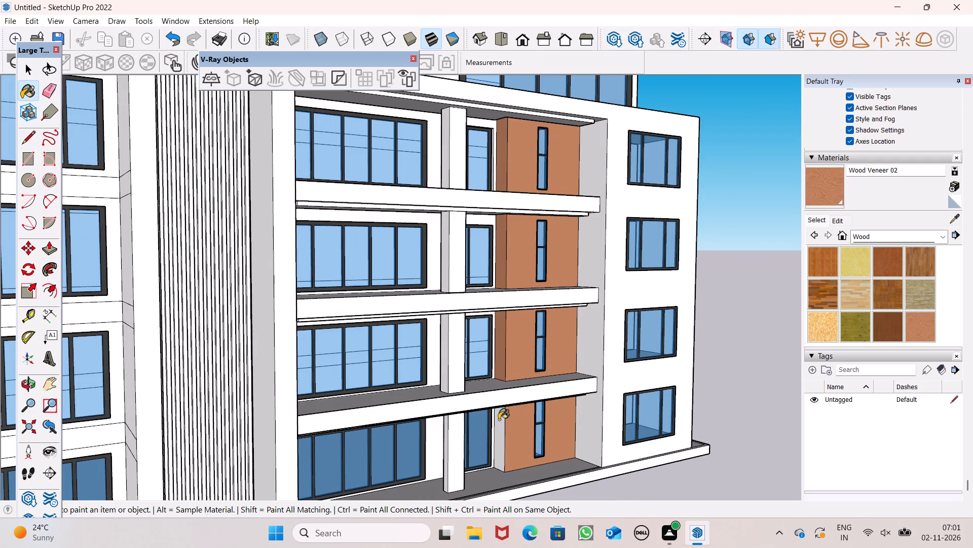
# Inspect the veneered balcony walls up close and the whole building from several angles.
pyautogui.scroll(-3, 509, 347)
pyautogui.moveTo(513, 395); pyautogui.dragTo(331, 383, button='middle')
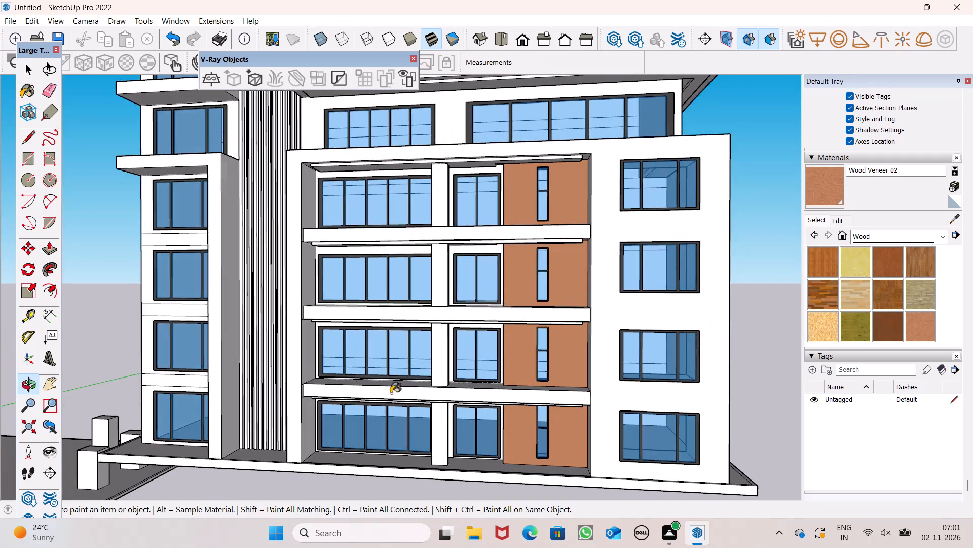
pyautogui.scroll(8, 440, 407)
pyautogui.scroll(16, 582, 477)
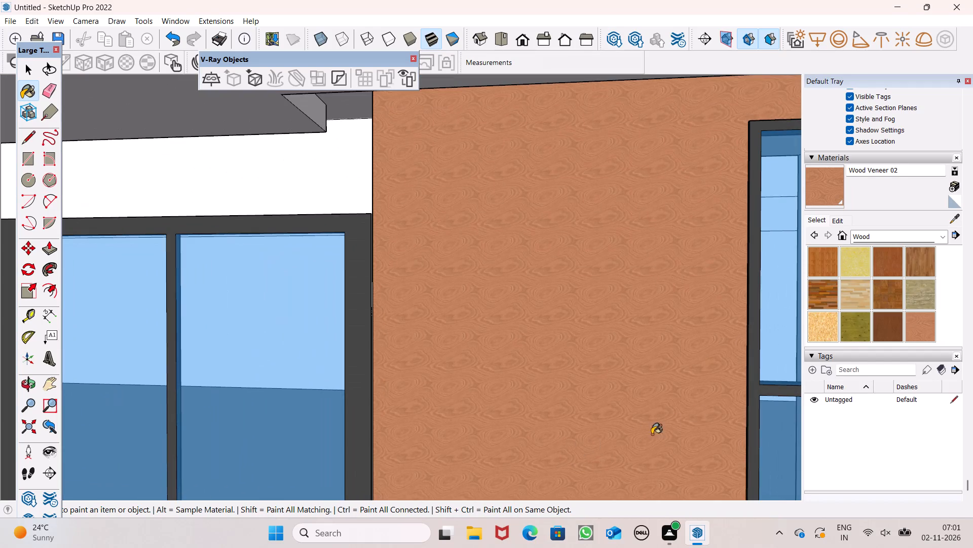
pyautogui.scroll(-6, 635, 288)
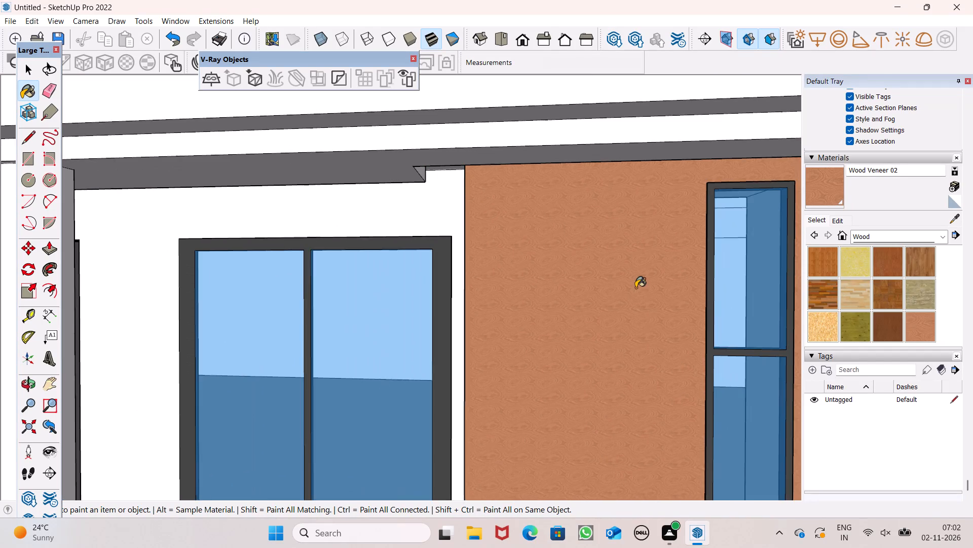
pyautogui.scroll(-6, 600, 280)
pyautogui.scroll(-6, 493, 249)
pyautogui.moveTo(519, 285); pyautogui.dragTo(587, 428, button='middle')
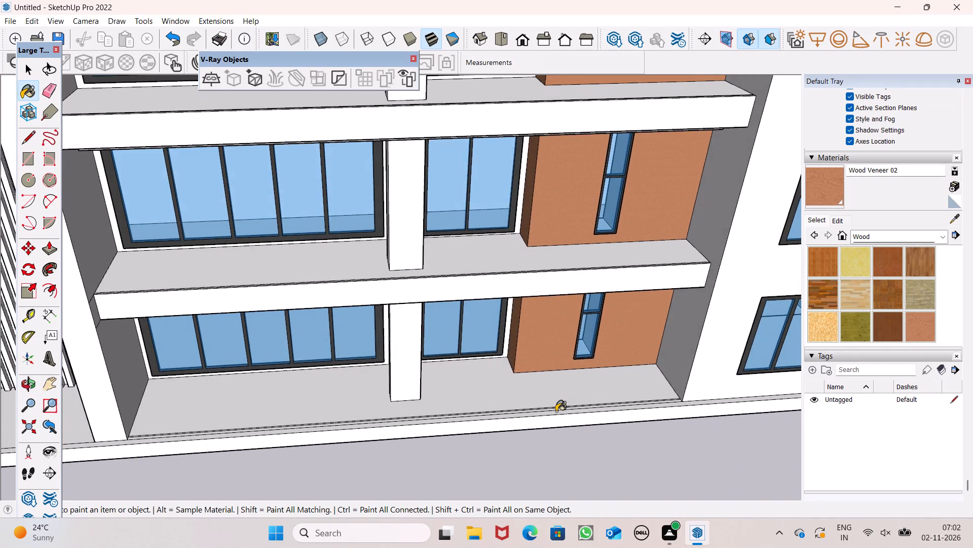
pyautogui.scroll(-6, 553, 409)
pyautogui.press('space')
pyautogui.moveTo(603, 429); pyautogui.dragTo(565, 390, button='middle')
pyautogui.scroll(-2, 547, 318)
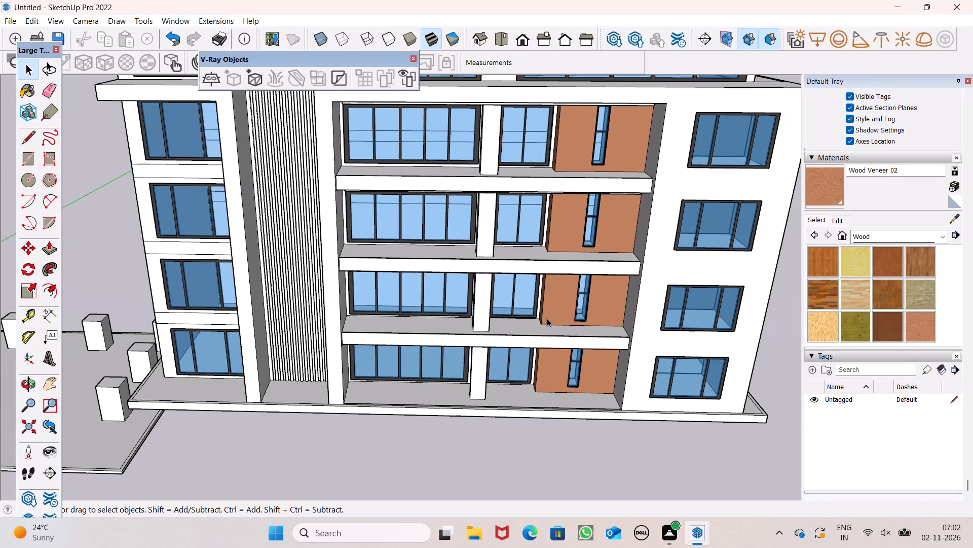
pyautogui.scroll(-9, 547, 320)
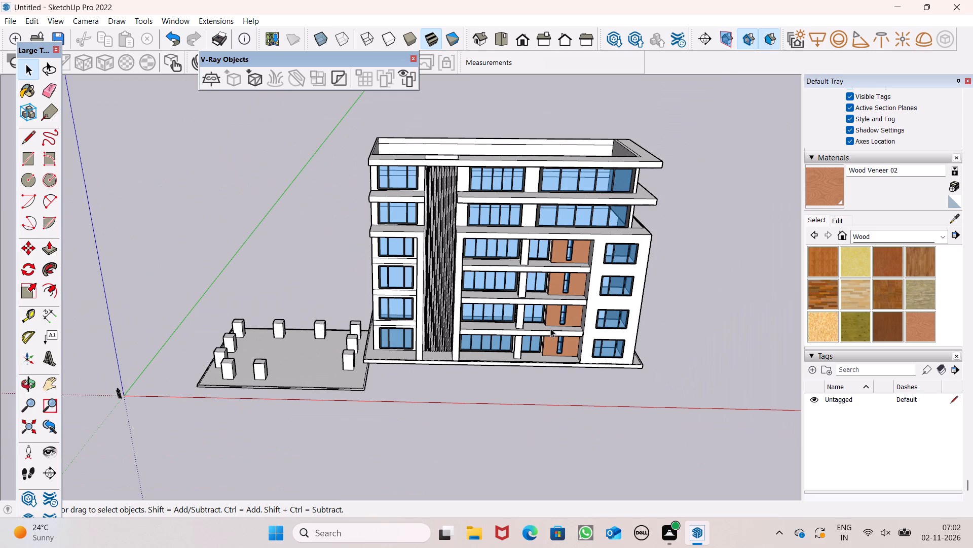
pyautogui.moveTo(507, 311); pyautogui.dragTo(492, 233, button='middle')
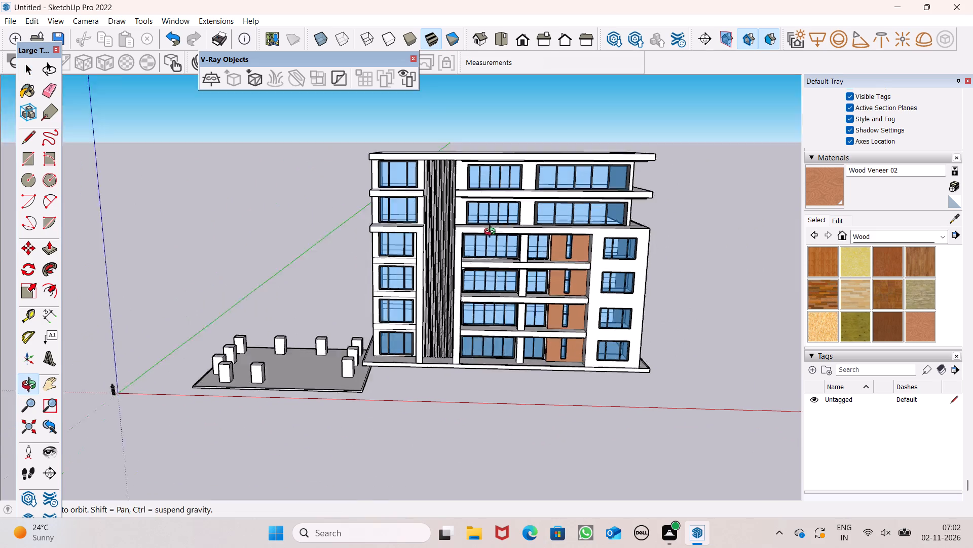
pyautogui.moveTo(492, 233); pyautogui.dragTo(492, 67, button='middle')
pyautogui.scroll(-1, 464, 239)
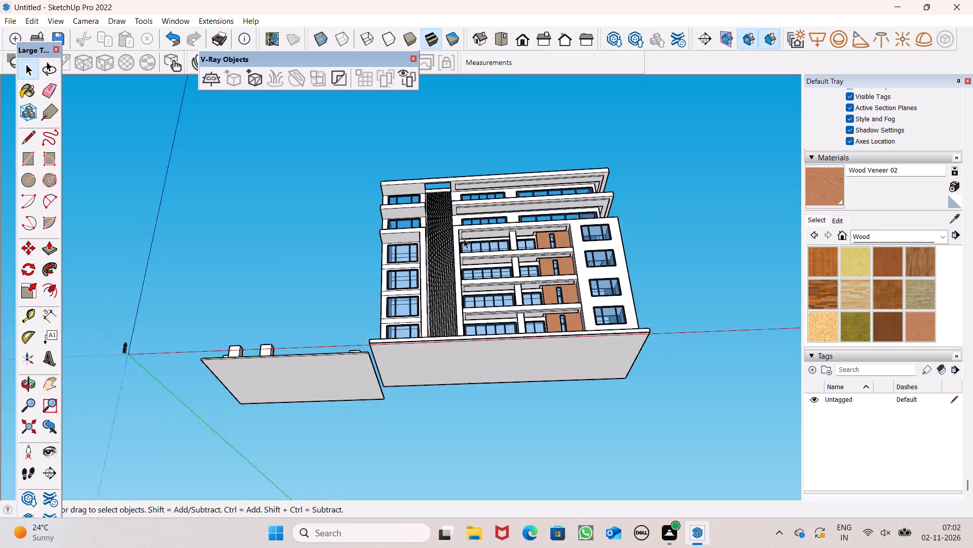
pyautogui.scroll(-5, 464, 239)
pyautogui.moveTo(457, 259); pyautogui.dragTo(660, 412, button='middle')
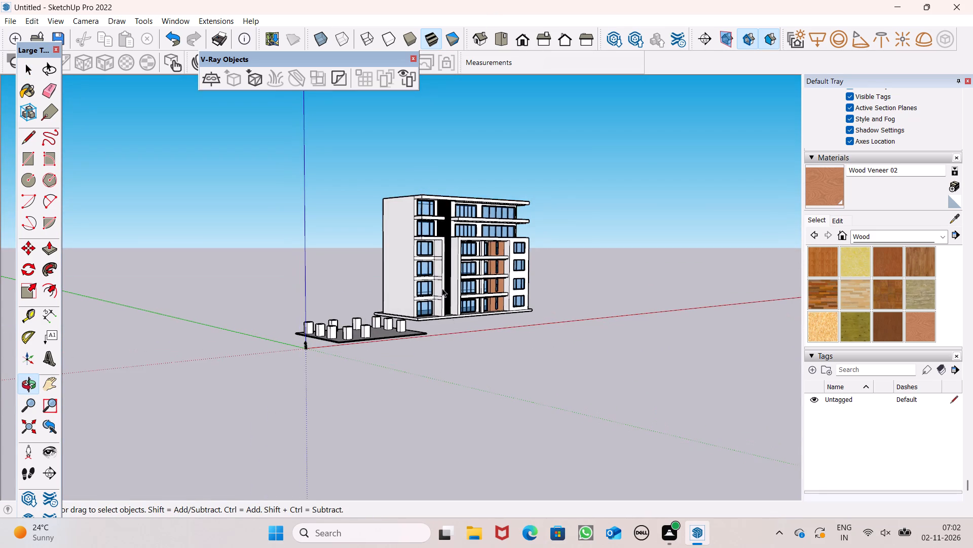
pyautogui.scroll(7, 446, 278)
pyautogui.moveTo(461, 248); pyautogui.dragTo(497, 299, button='middle')
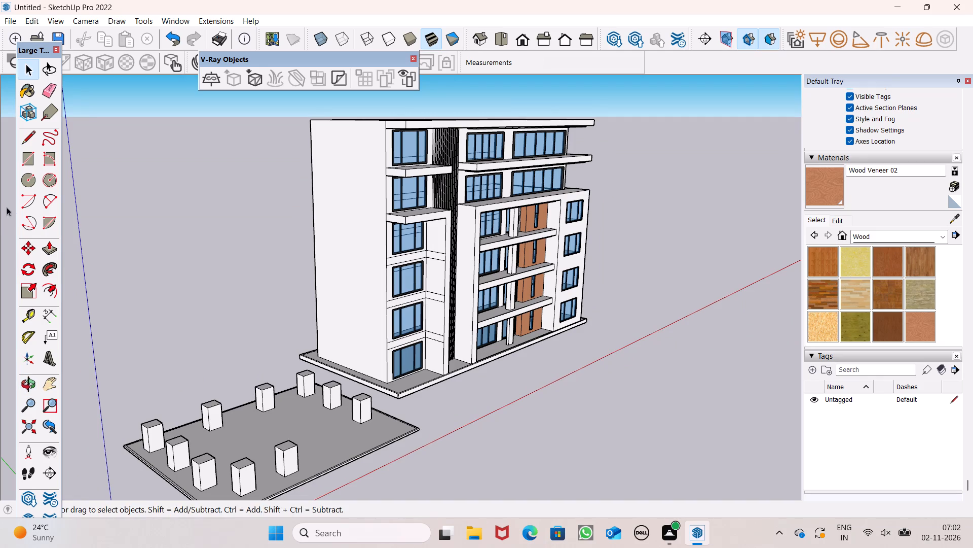
# Push/Pull the three lower floor bands between the end-bay windows outward 10' 9 9/16" to line up with the slab above.
pyautogui.click(47, 250)
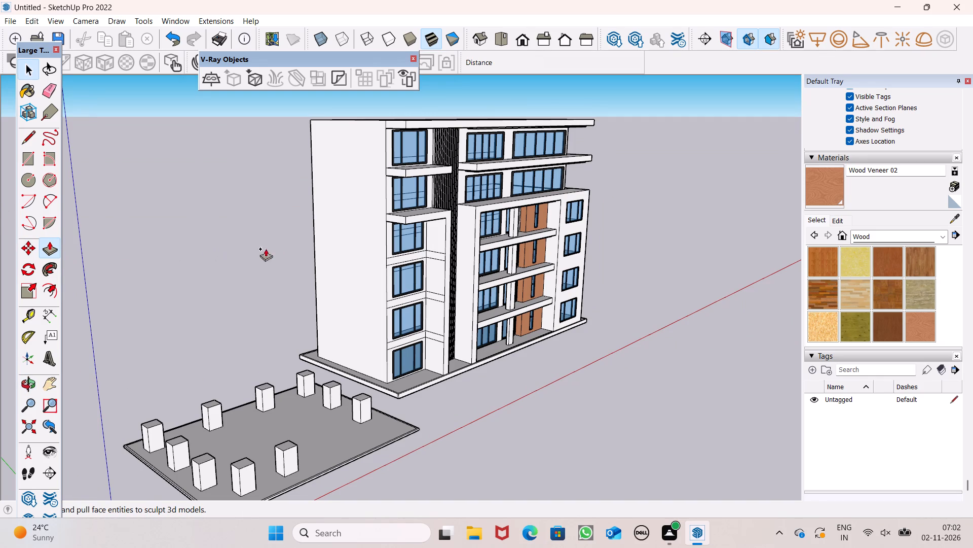
pyautogui.moveTo(365, 243); pyautogui.dragTo(388, 278, button='middle')
pyautogui.scroll(1, 382, 287)
pyautogui.scroll(7, 409, 242)
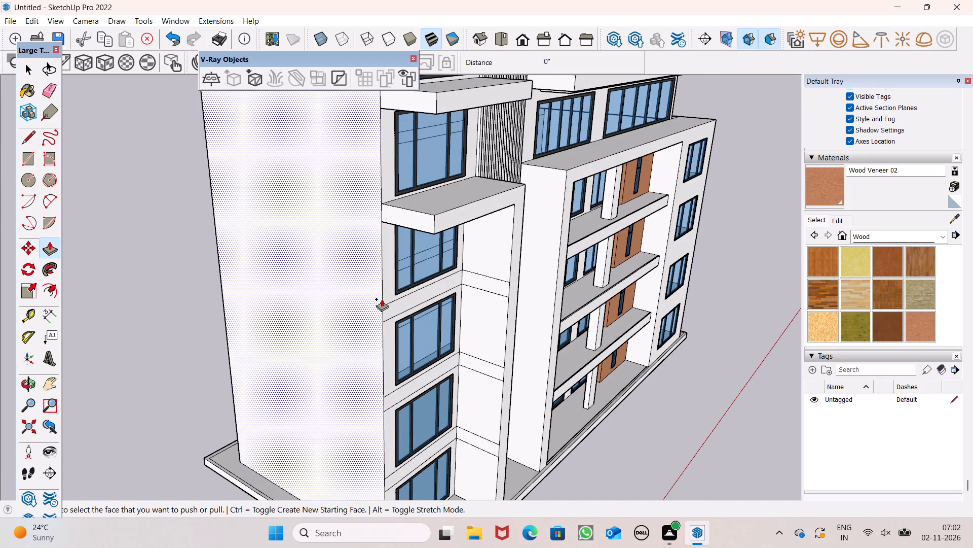
pyautogui.moveTo(387, 310); pyautogui.dragTo(432, 232)
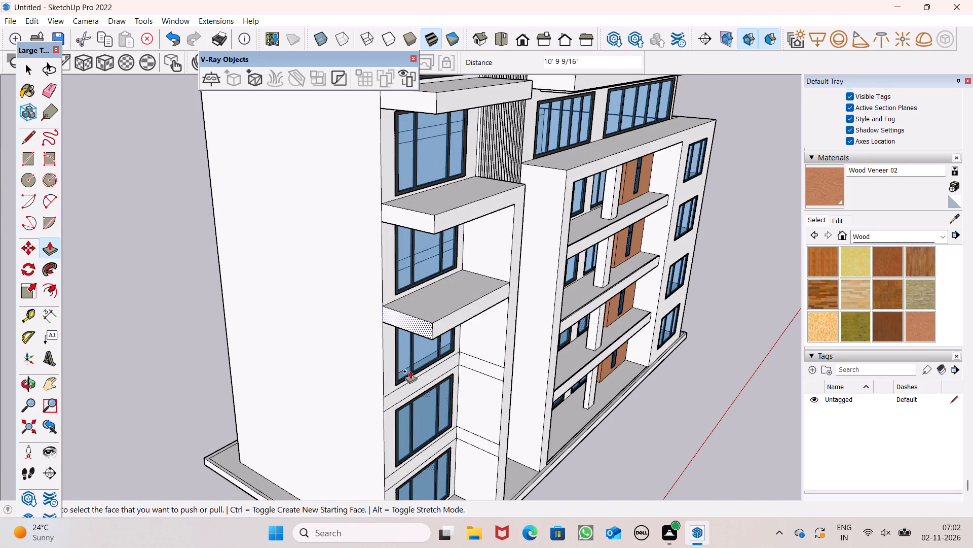
pyautogui.moveTo(395, 396); pyautogui.dragTo(433, 337)
pyautogui.scroll(-3, 422, 243)
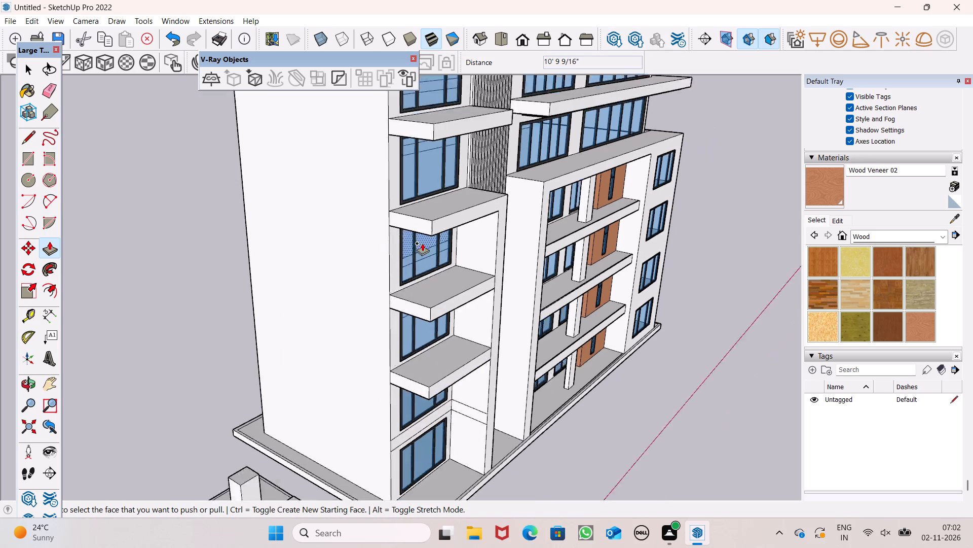
pyautogui.scroll(-3, 422, 243)
pyautogui.scroll(6, 426, 362)
pyautogui.moveTo(384, 398); pyautogui.dragTo(430, 331)
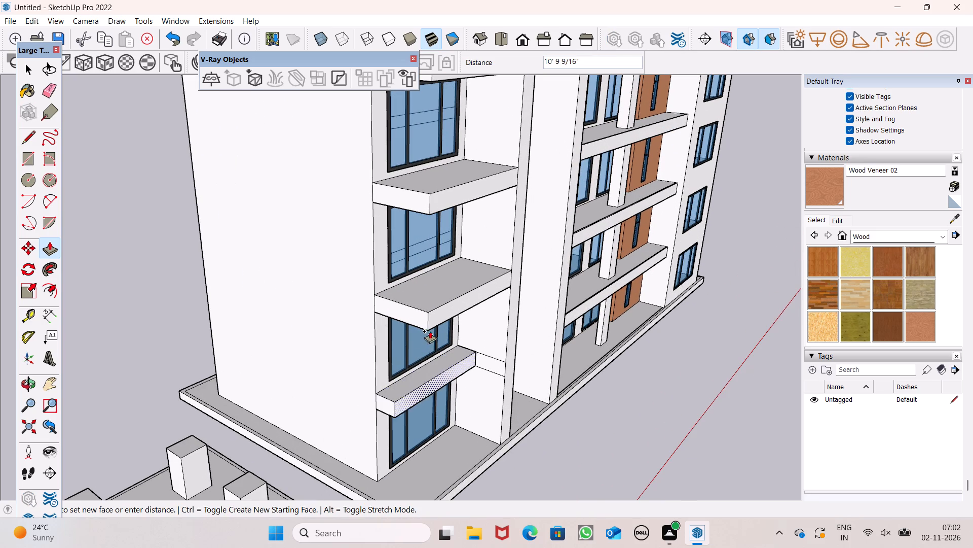
pyautogui.moveTo(430, 331); pyautogui.dragTo(438, 324)
pyautogui.scroll(-6, 569, 334)
pyautogui.press('space')
# Draw a rectangle about 22' 8 1/2" by 6' 1 13/16" on the roof overhang's underside above the end bay's top window.
pyautogui.moveTo(564, 360); pyautogui.dragTo(564, 362, button='middle')
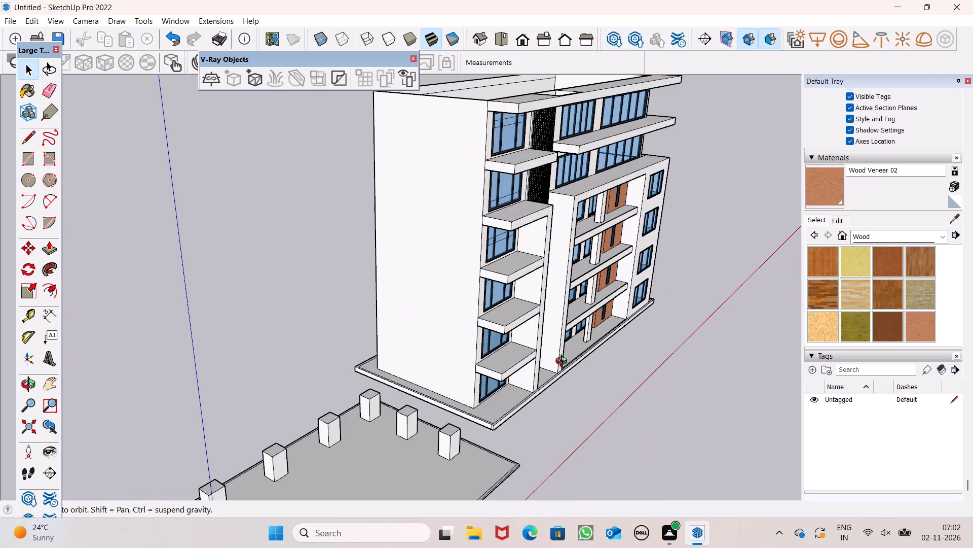
pyautogui.moveTo(564, 362); pyautogui.dragTo(344, 207, button='middle')
pyautogui.scroll(-4, 501, 285)
pyautogui.moveTo(495, 302); pyautogui.dragTo(465, 267, button='middle')
pyautogui.scroll(9, 407, 105)
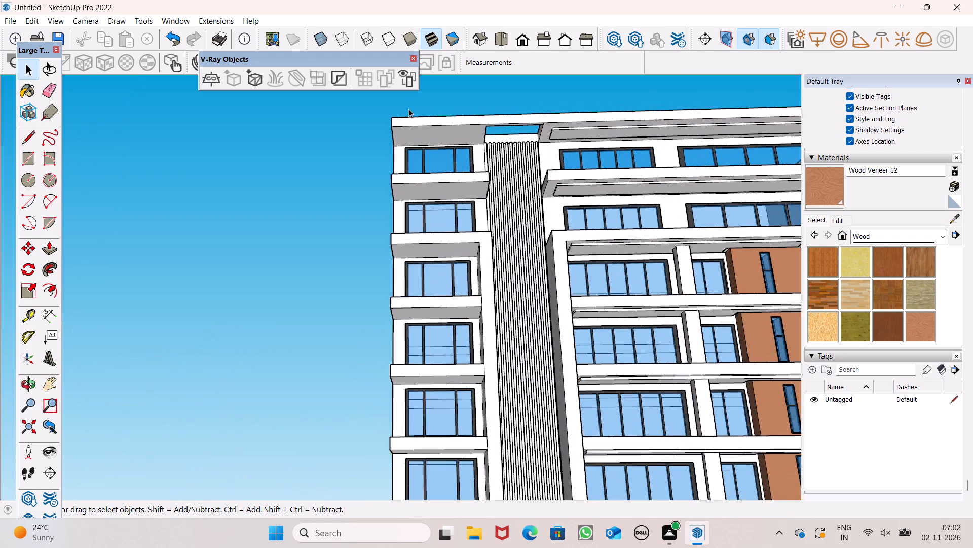
pyautogui.scroll(5, 408, 109)
pyautogui.moveTo(410, 118); pyautogui.dragTo(404, 80, button='middle')
pyautogui.scroll(4, 455, 137)
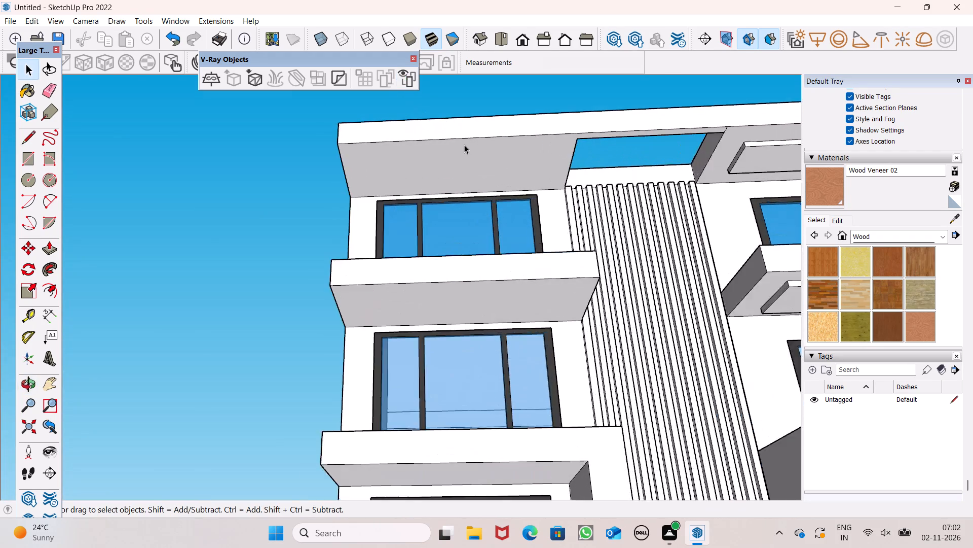
pyautogui.scroll(3, 464, 145)
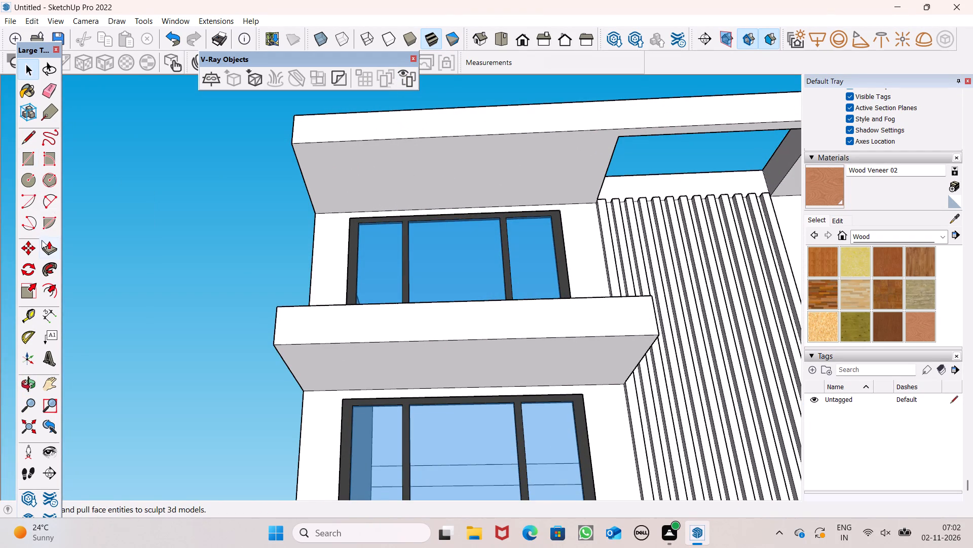
pyautogui.click(34, 165)
pyautogui.moveTo(222, 160); pyautogui.dragTo(243, 89, button='middle')
pyautogui.scroll(2, 309, 136)
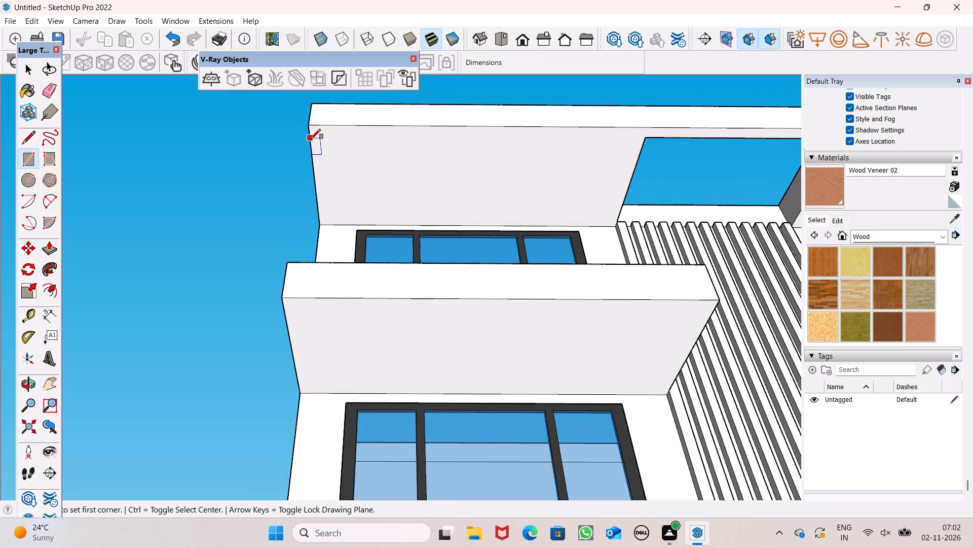
pyautogui.scroll(5, 311, 139)
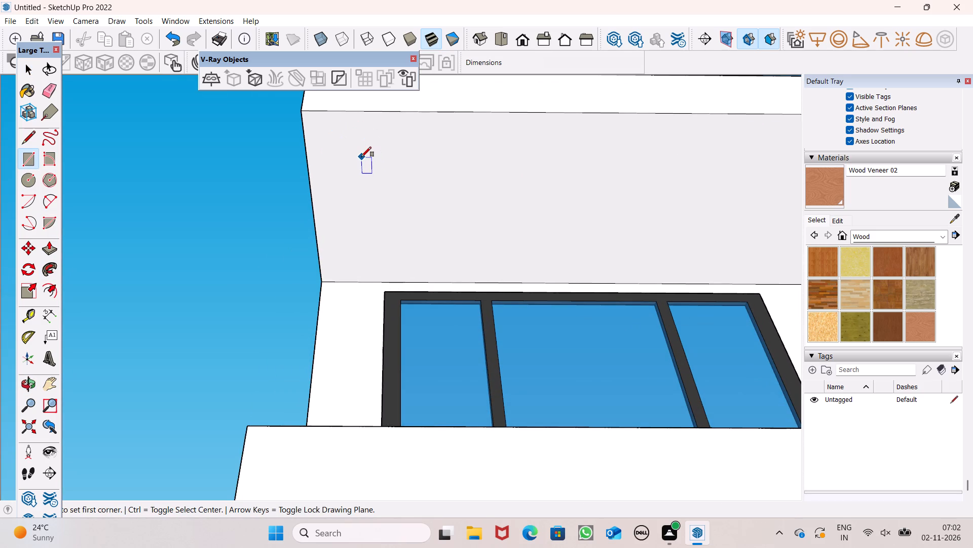
pyautogui.click(353, 154)
pyautogui.scroll(-6, 362, 181)
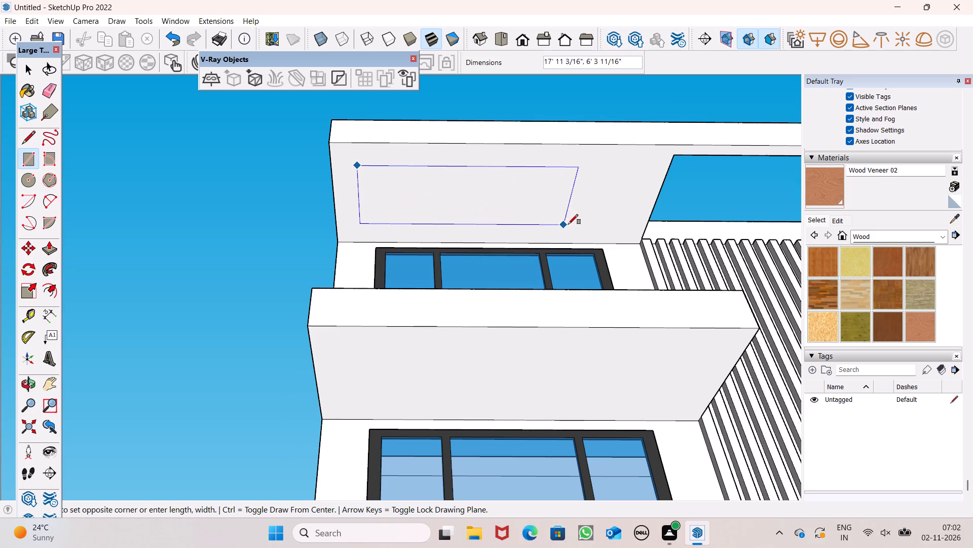
pyautogui.click(621, 224)
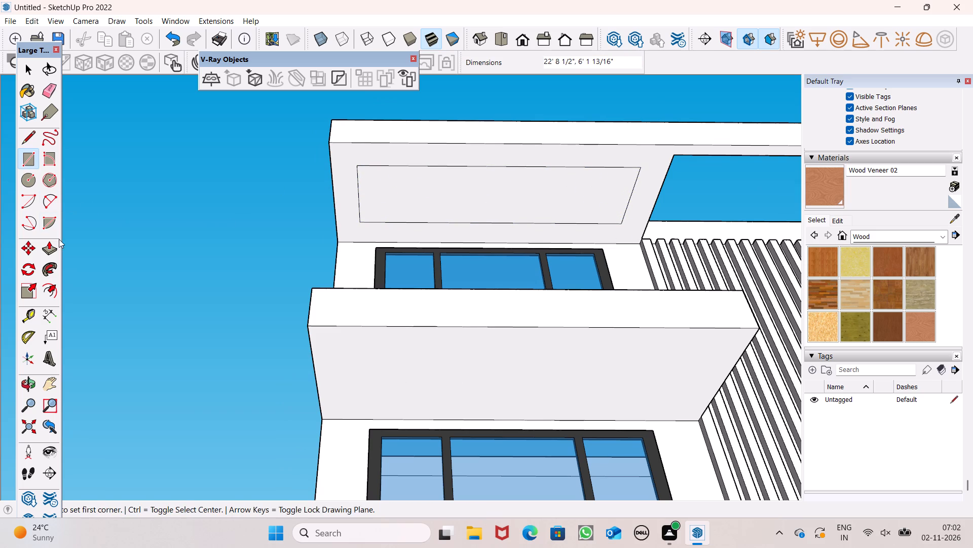
# Push/Pull the rectangle on the roof overhang's underside down 8".
pyautogui.click(50, 241)
pyautogui.moveTo(395, 188); pyautogui.dragTo(401, 199)
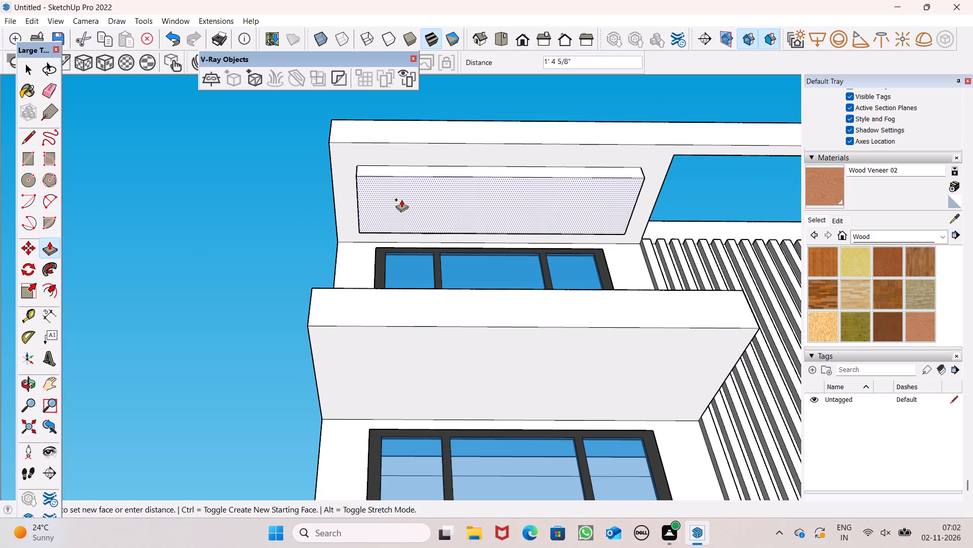
pyautogui.moveTo(401, 199); pyautogui.dragTo(402, 200)
pyautogui.press('8')
pyautogui.hotkey('shift', '"')
pyautogui.press('Return')
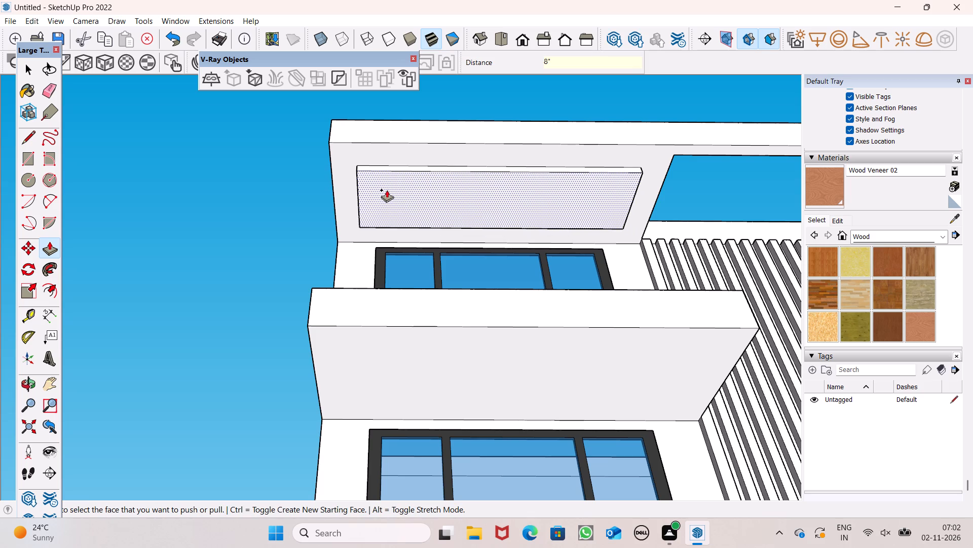
pyautogui.scroll(-5, 333, 164)
pyautogui.press('space')
# Offset the underside edges of the end bay's slab just below the roof overhang inward by about 1' 8".
pyautogui.scroll(-4, 321, 152)
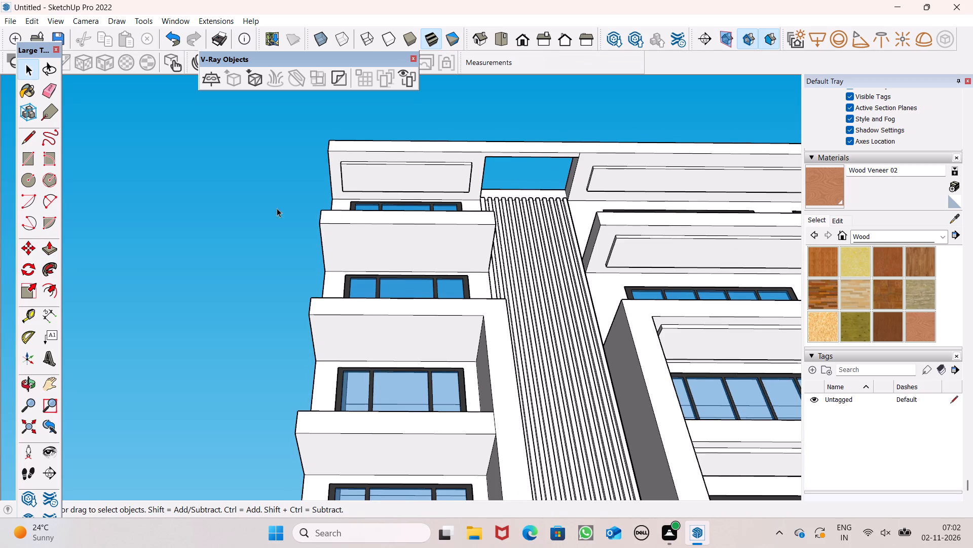
pyautogui.click(50, 287)
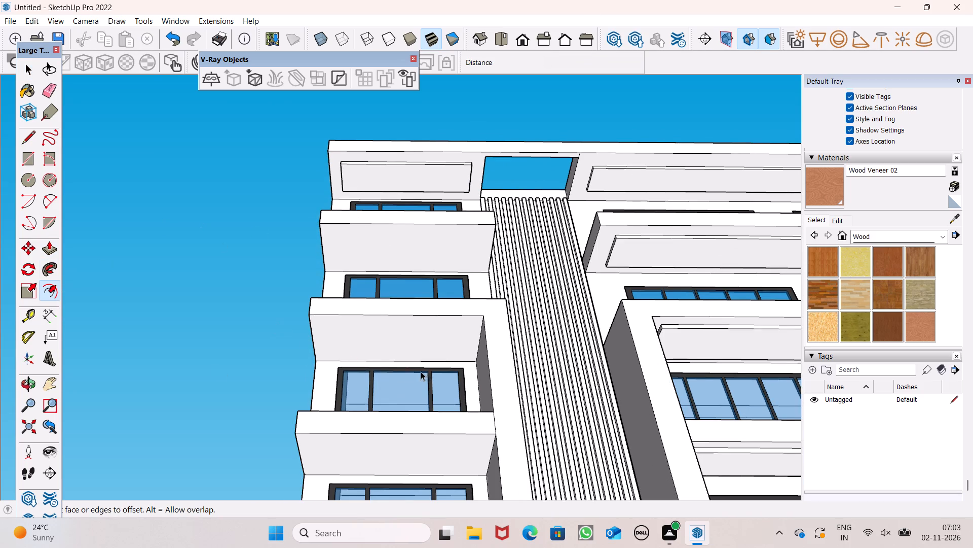
pyautogui.scroll(-3, 441, 294)
pyautogui.scroll(9, 342, 241)
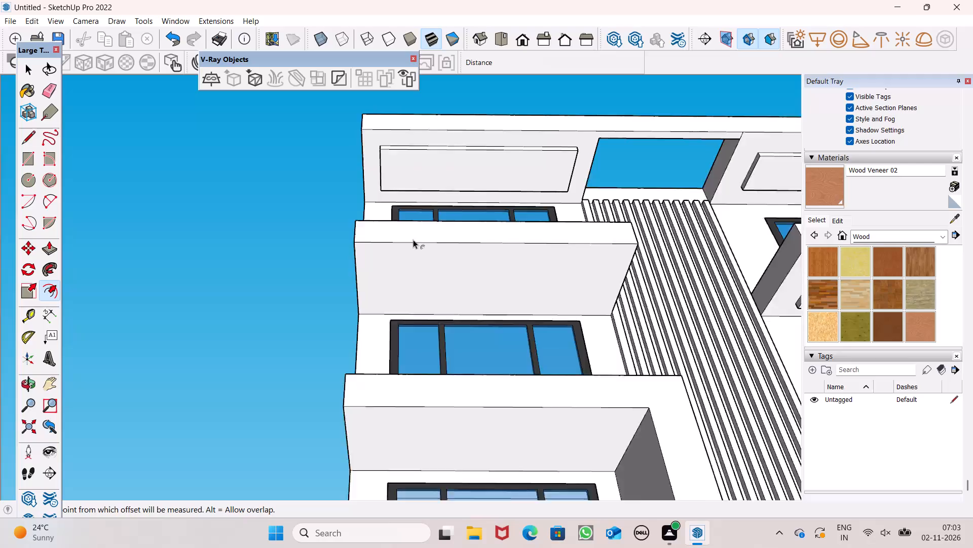
pyautogui.scroll(4, 453, 238)
pyautogui.scroll(-5, 466, 244)
pyautogui.scroll(6, 407, 251)
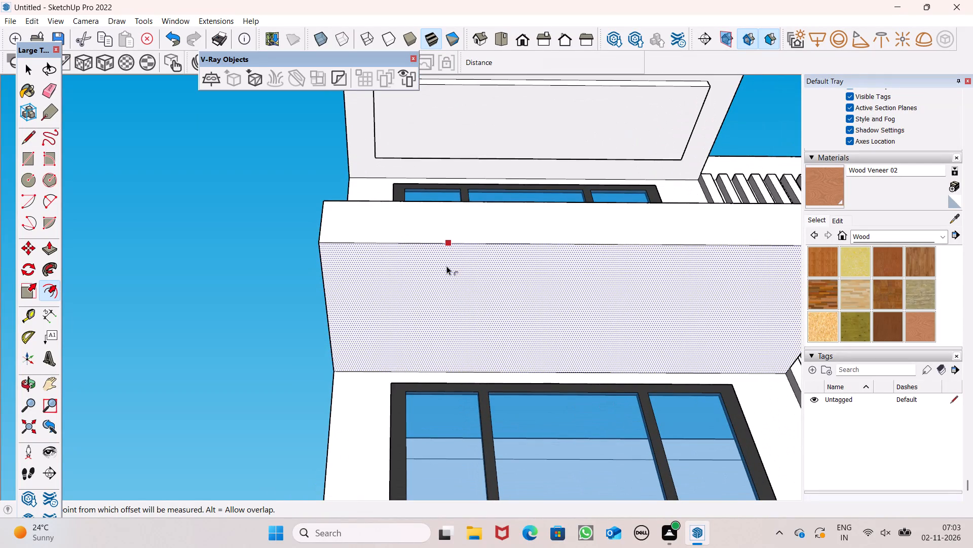
pyautogui.click(446, 266)
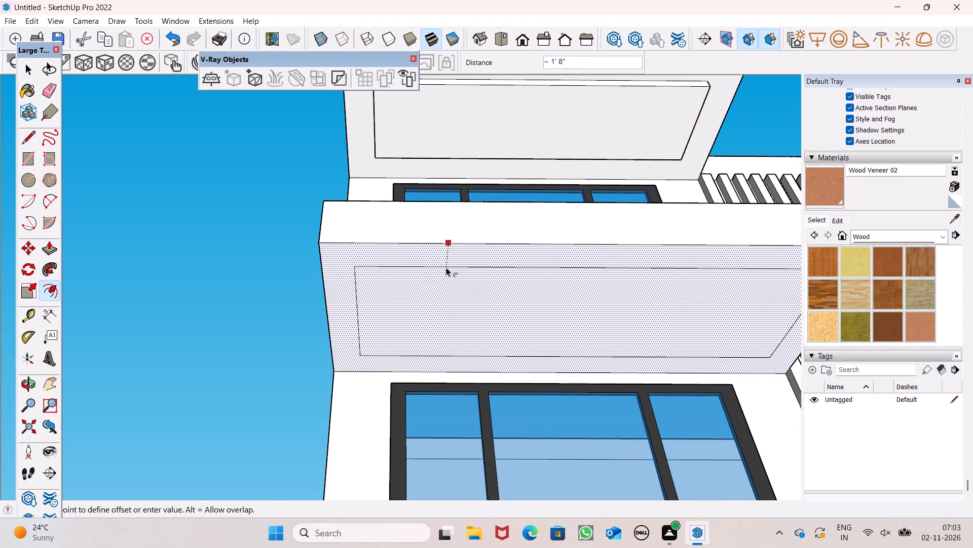
pyautogui.scroll(-6, 448, 224)
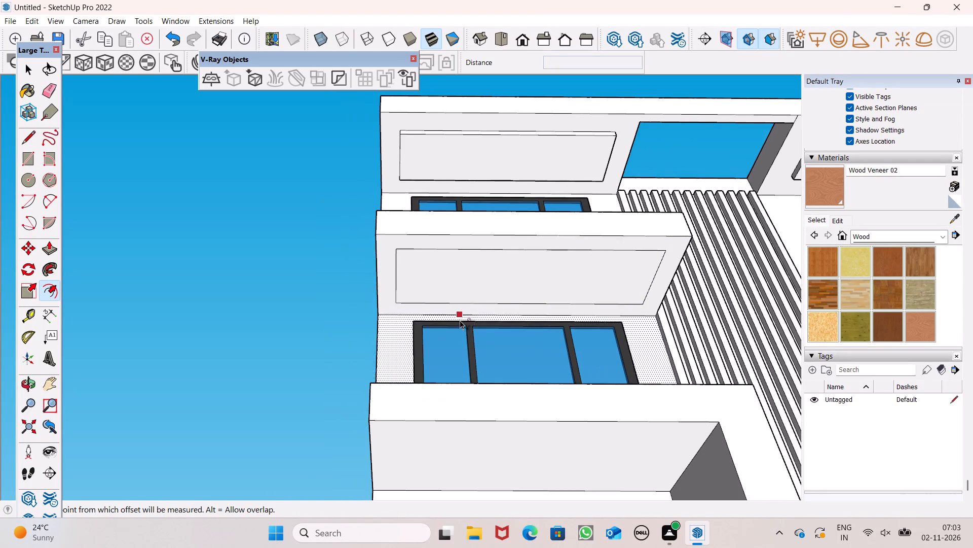
# Offset the underside edges inward on the end bay's second and third slabs below the roof overhang.
pyautogui.moveTo(460, 321); pyautogui.dragTo(453, 287, button='middle')
pyautogui.scroll(-4, 425, 277)
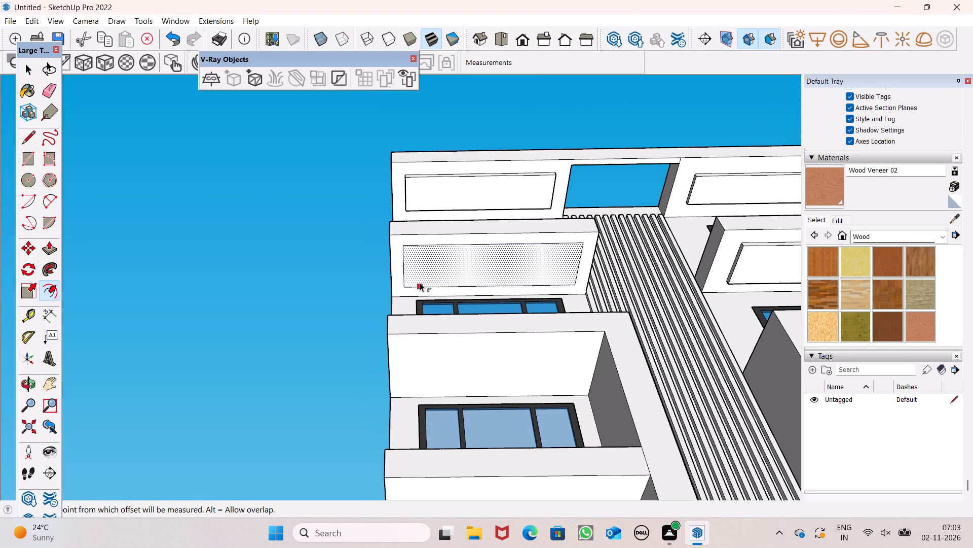
pyautogui.scroll(5, 434, 341)
pyautogui.moveTo(418, 333); pyautogui.dragTo(420, 333)
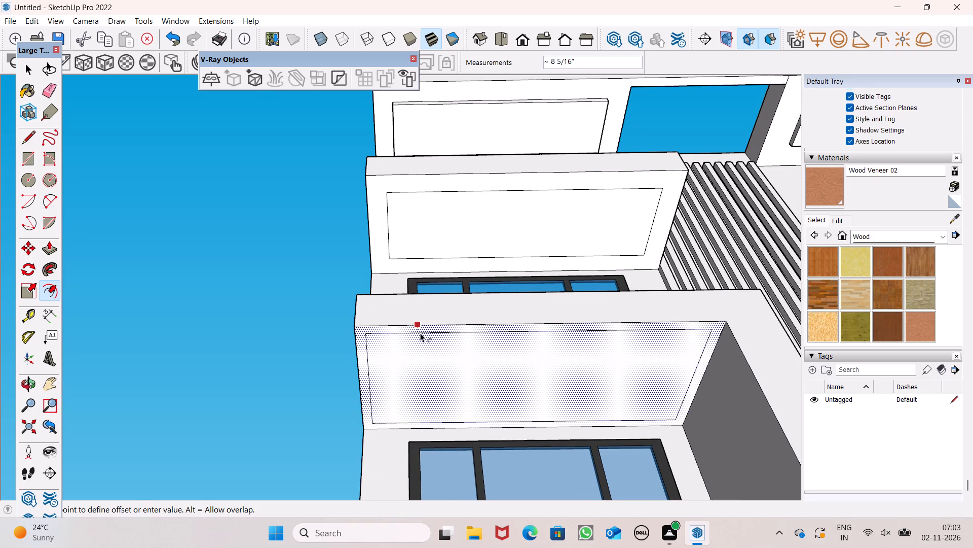
pyautogui.moveTo(420, 333); pyautogui.dragTo(424, 341)
pyautogui.scroll(-3, 418, 269)
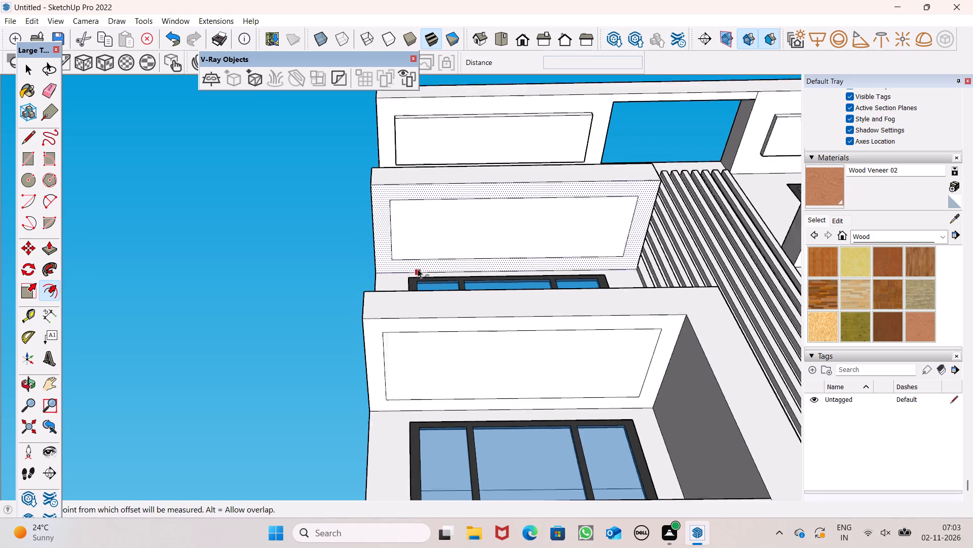
pyautogui.scroll(-4, 418, 269)
pyautogui.scroll(5, 428, 414)
pyautogui.moveTo(429, 366); pyautogui.dragTo(430, 367)
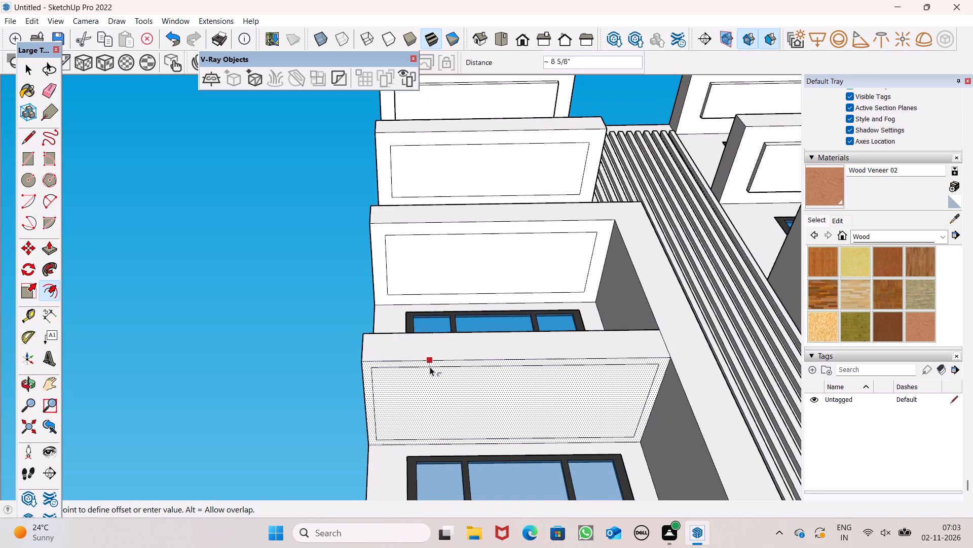
pyautogui.moveTo(430, 367); pyautogui.dragTo(432, 375)
# Offset the underside edges inward on the end bay's two lowest slabs, about 1' 10" on the upper of the two.
pyautogui.scroll(-7, 447, 284)
pyautogui.scroll(6, 448, 418)
pyautogui.moveTo(447, 412); pyautogui.dragTo(450, 419)
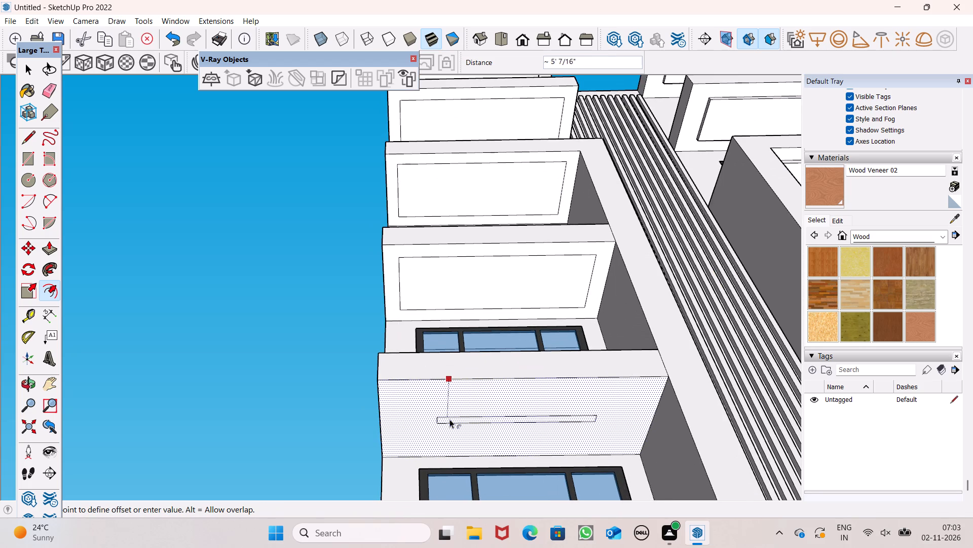
pyautogui.moveTo(450, 419); pyautogui.dragTo(445, 394)
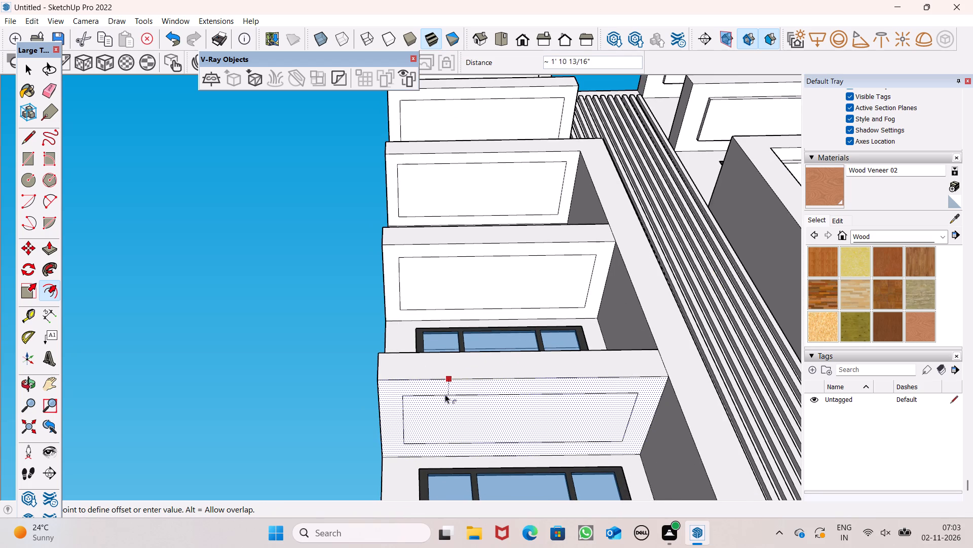
pyautogui.moveTo(445, 394); pyautogui.dragTo(445, 393)
pyautogui.scroll(-7, 429, 295)
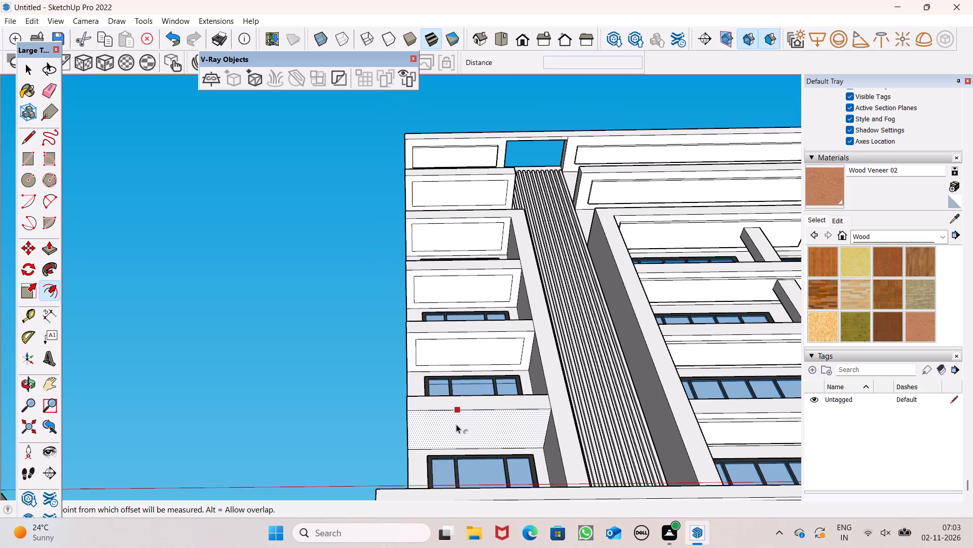
pyautogui.moveTo(457, 421); pyautogui.dragTo(456, 419)
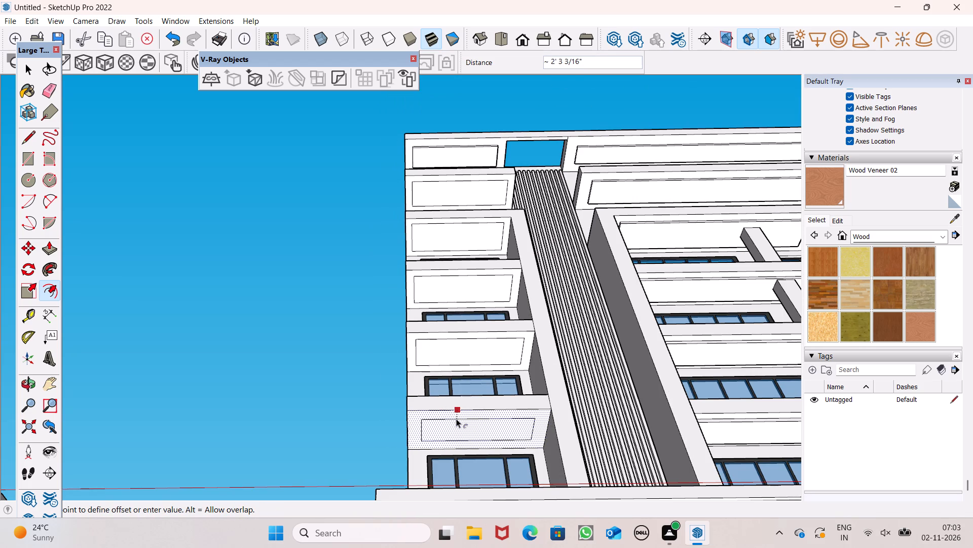
pyautogui.moveTo(456, 419); pyautogui.dragTo(456, 416)
pyautogui.scroll(-5, 470, 391)
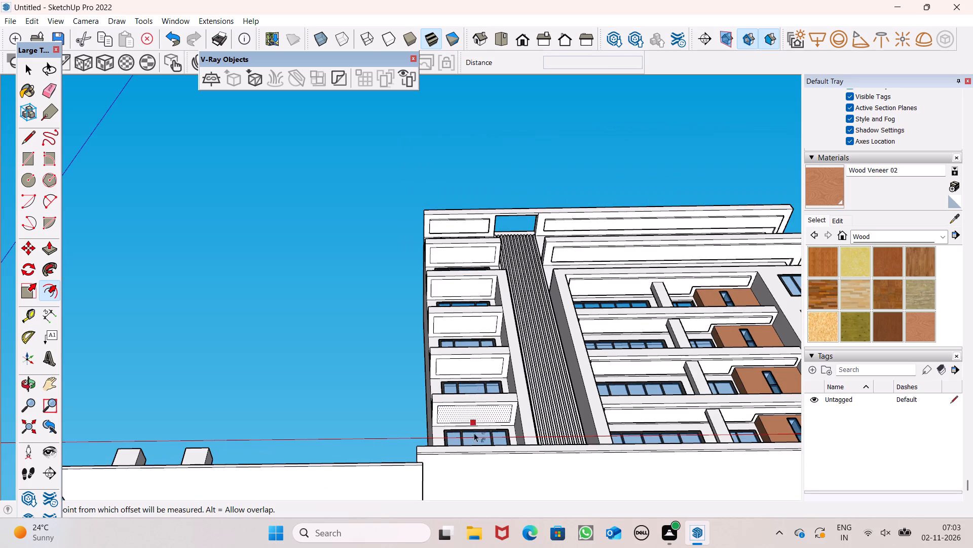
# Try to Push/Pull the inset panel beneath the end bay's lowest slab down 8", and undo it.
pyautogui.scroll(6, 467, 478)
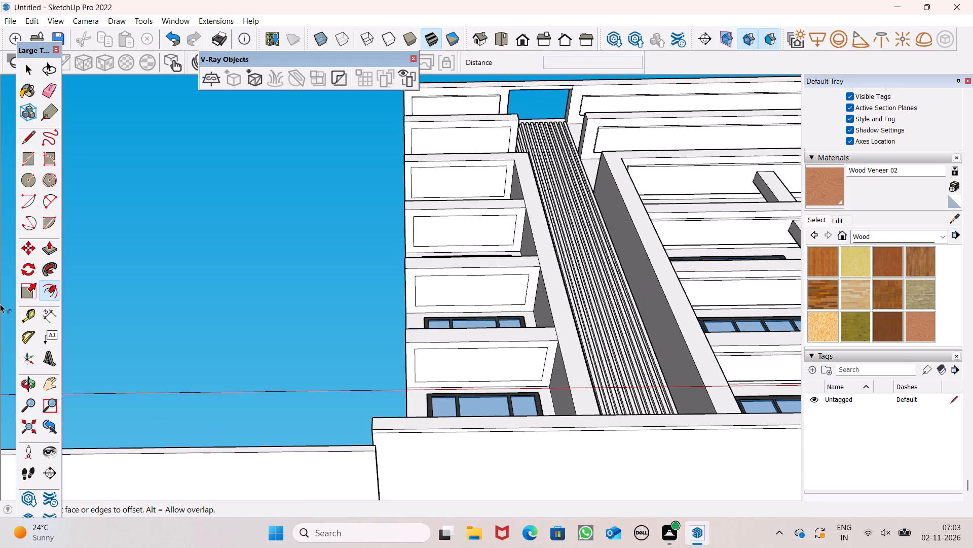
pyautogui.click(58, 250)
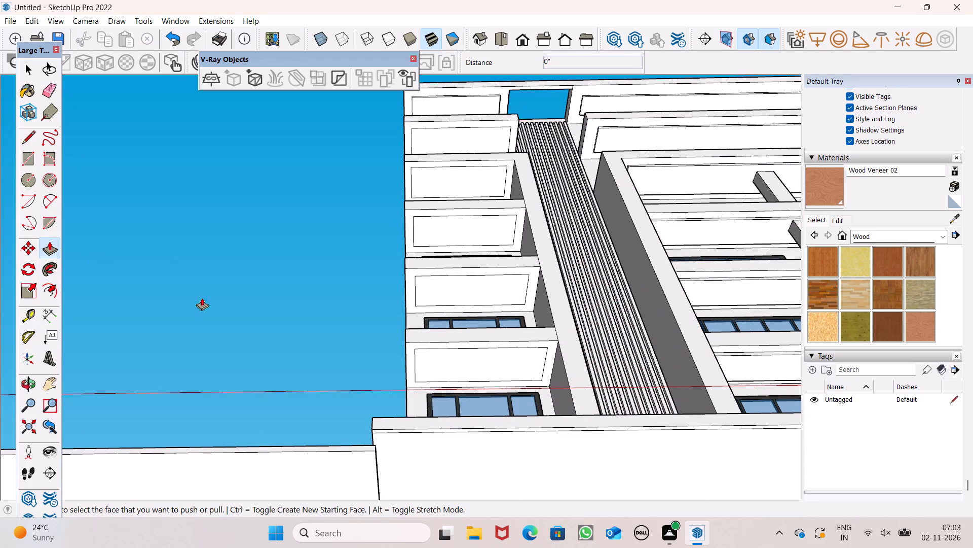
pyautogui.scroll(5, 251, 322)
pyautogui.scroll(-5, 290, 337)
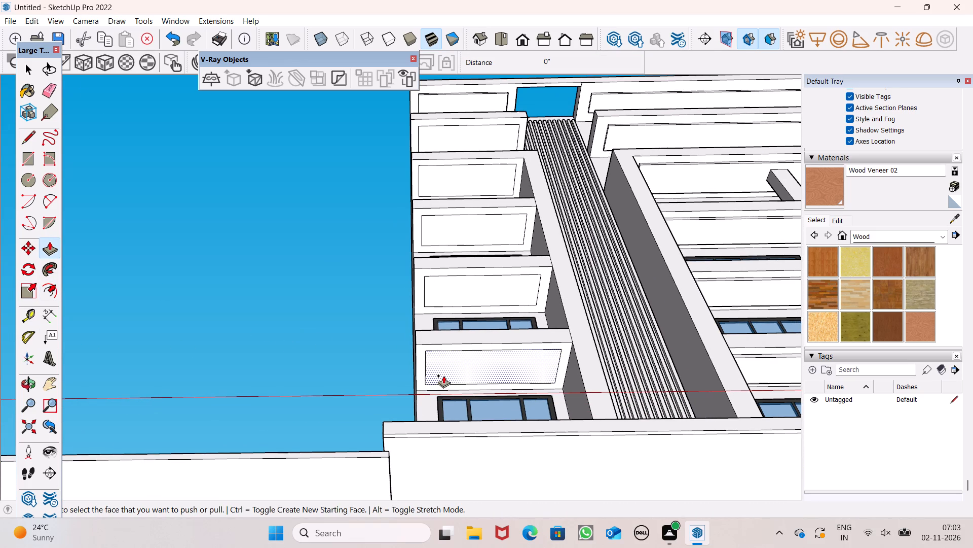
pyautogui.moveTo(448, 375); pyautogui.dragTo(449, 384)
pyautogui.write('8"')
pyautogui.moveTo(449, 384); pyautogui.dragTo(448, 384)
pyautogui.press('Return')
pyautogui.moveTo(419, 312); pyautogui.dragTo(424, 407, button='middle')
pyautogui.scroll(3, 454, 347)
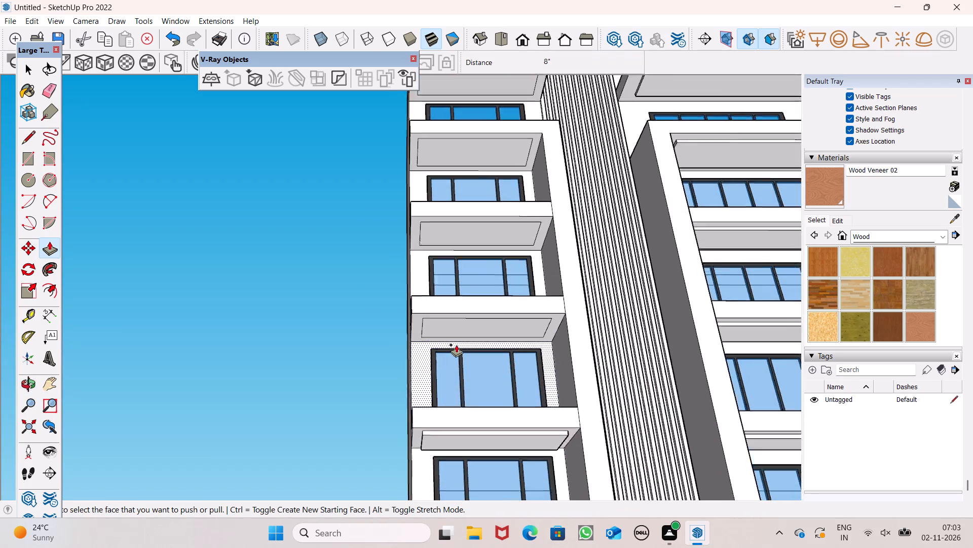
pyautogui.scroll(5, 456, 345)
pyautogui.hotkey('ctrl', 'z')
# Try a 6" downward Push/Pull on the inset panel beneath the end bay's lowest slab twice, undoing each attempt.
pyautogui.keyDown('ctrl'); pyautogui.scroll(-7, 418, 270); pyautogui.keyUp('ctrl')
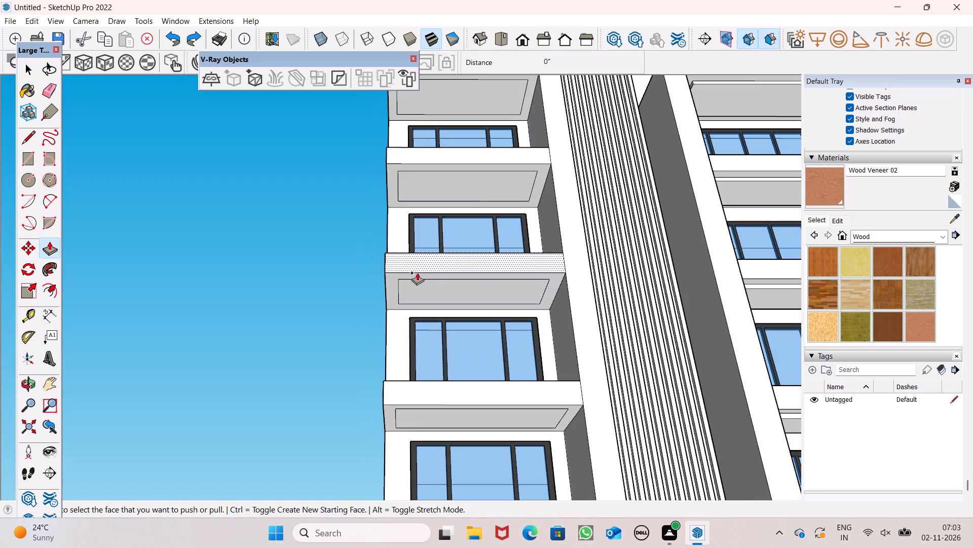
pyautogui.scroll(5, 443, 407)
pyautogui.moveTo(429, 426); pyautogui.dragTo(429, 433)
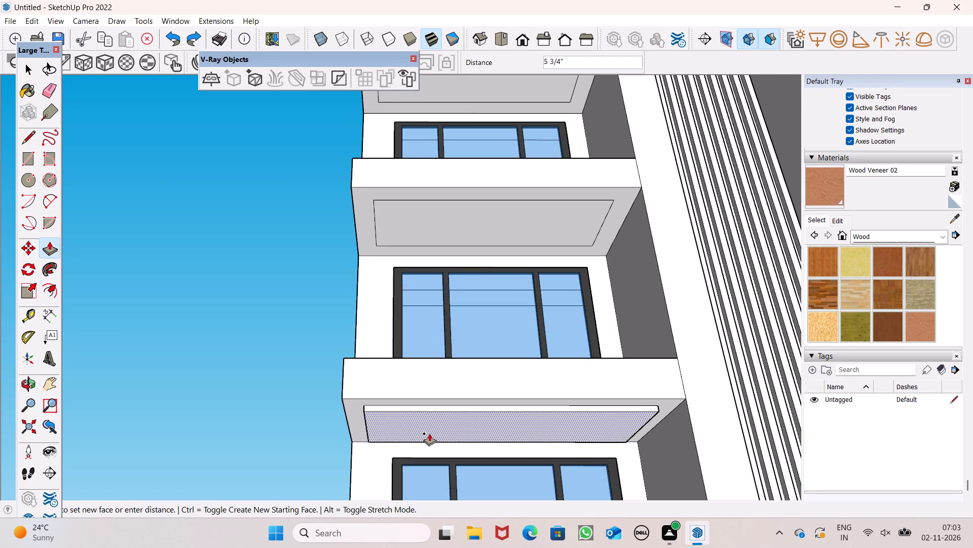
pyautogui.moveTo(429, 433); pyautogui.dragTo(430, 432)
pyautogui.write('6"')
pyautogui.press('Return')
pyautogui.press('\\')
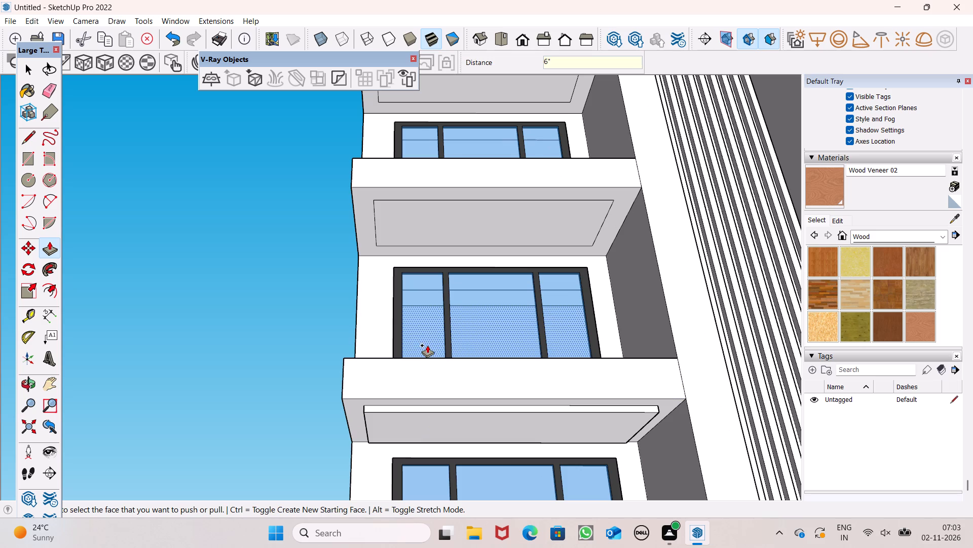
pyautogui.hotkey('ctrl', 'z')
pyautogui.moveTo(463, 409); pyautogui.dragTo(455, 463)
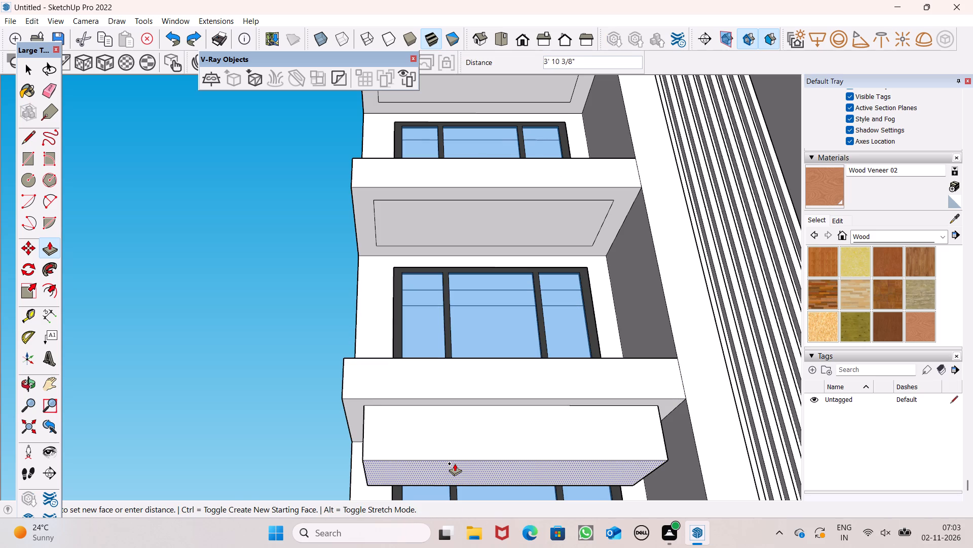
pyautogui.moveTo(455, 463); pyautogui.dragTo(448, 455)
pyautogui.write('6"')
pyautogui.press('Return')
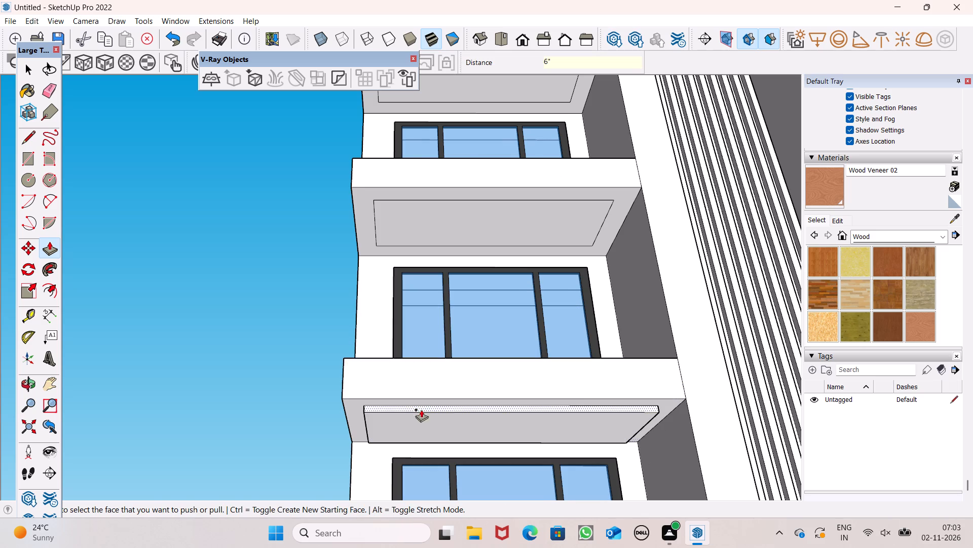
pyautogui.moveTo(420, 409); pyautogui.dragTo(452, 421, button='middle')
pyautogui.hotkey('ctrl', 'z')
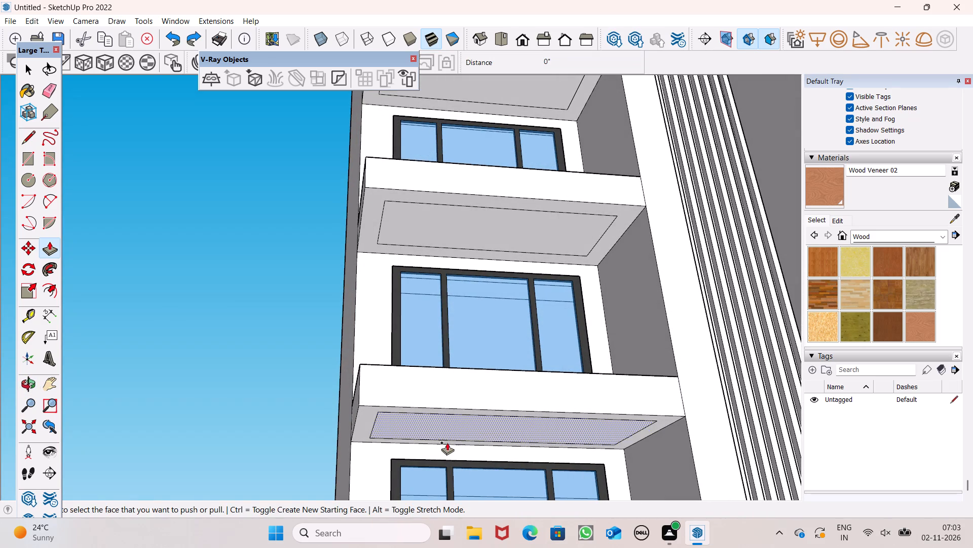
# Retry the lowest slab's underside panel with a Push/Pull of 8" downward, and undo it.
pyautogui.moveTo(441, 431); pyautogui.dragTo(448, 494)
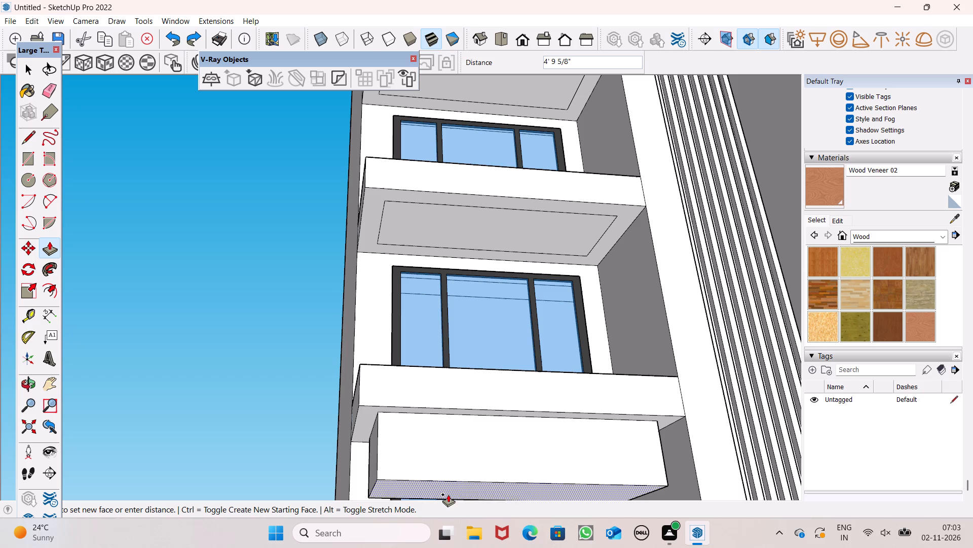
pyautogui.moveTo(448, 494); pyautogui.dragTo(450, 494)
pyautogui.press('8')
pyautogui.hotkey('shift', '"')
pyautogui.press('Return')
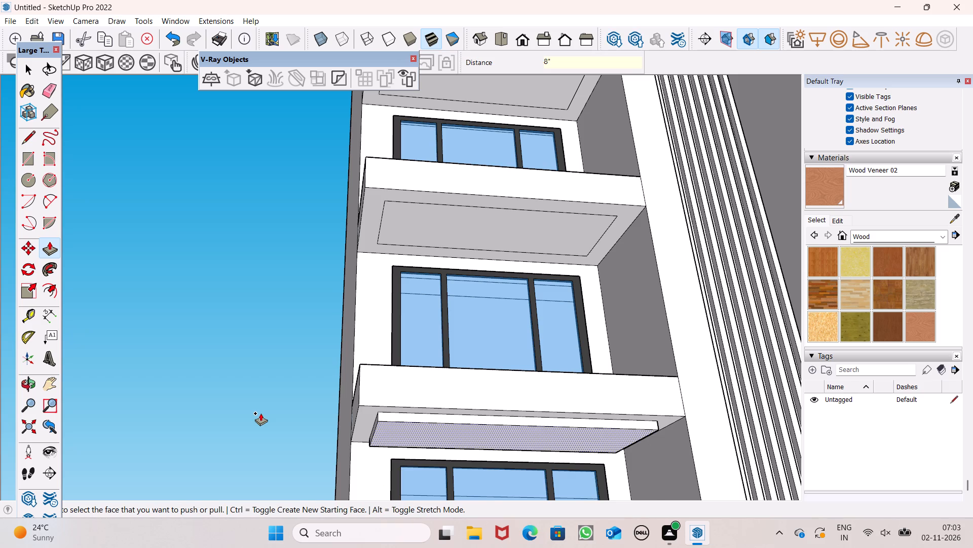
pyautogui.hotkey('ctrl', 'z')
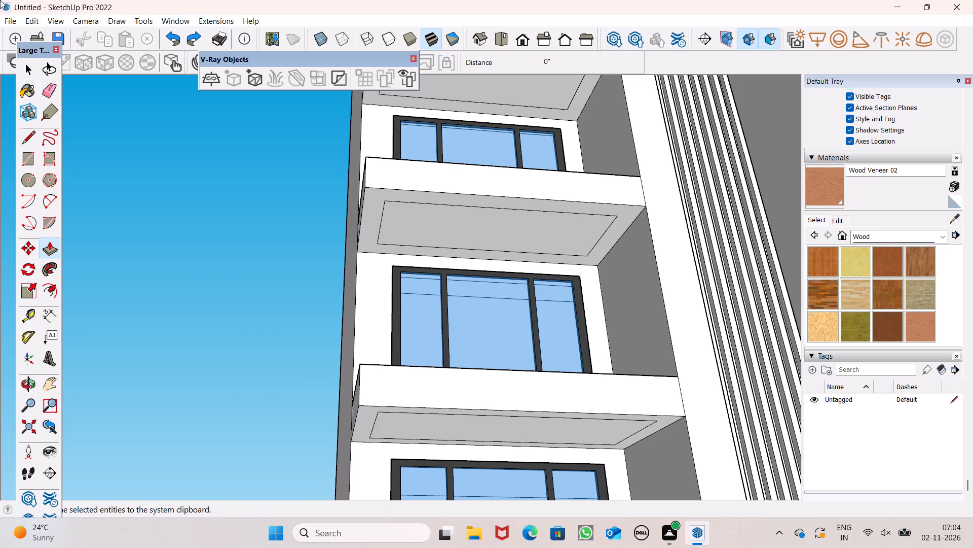
# Push/Pull the inset panels beneath the end bay's two lowest slabs down 5" each.
pyautogui.moveTo(430, 427); pyautogui.dragTo(430, 459)
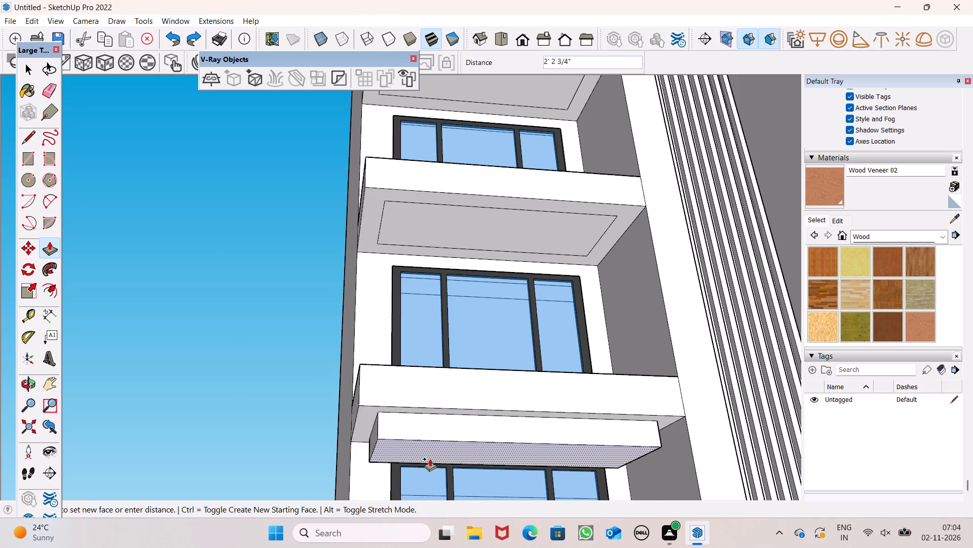
pyautogui.moveTo(430, 459); pyautogui.dragTo(431, 461)
pyautogui.press('5')
pyautogui.hotkey('shift', '"')
pyautogui.press('Return')
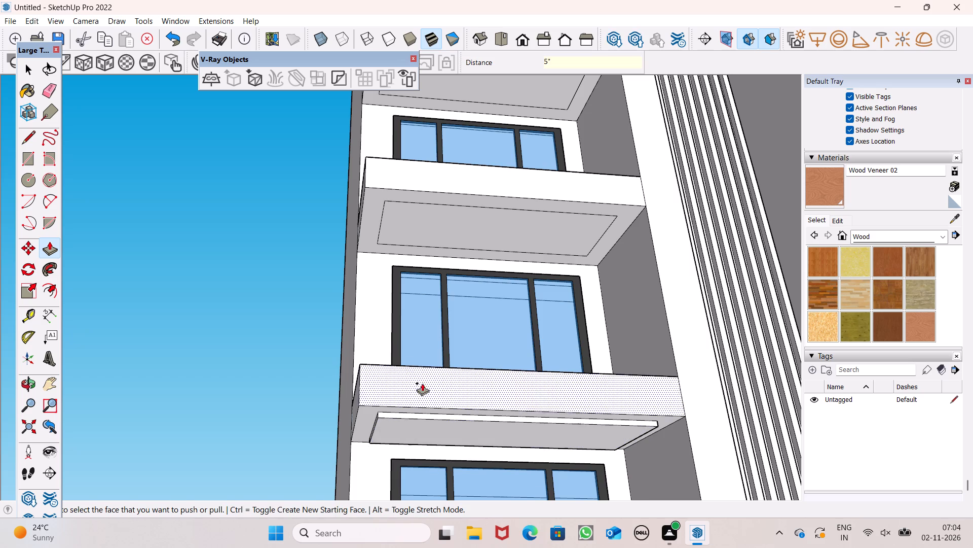
pyautogui.moveTo(419, 230); pyautogui.dragTo(420, 249)
pyautogui.write('5"')
pyautogui.moveTo(420, 249); pyautogui.dragTo(420, 249)
pyautogui.press('Return')
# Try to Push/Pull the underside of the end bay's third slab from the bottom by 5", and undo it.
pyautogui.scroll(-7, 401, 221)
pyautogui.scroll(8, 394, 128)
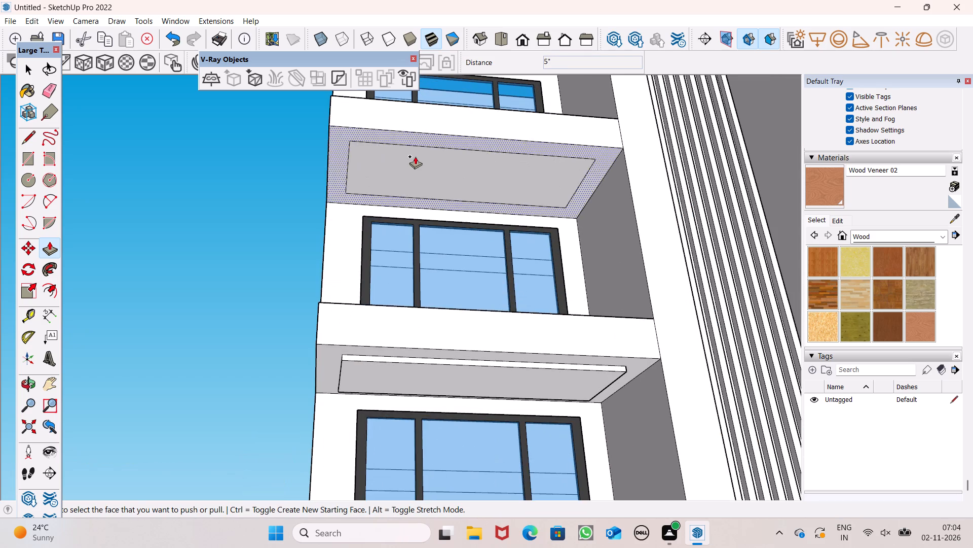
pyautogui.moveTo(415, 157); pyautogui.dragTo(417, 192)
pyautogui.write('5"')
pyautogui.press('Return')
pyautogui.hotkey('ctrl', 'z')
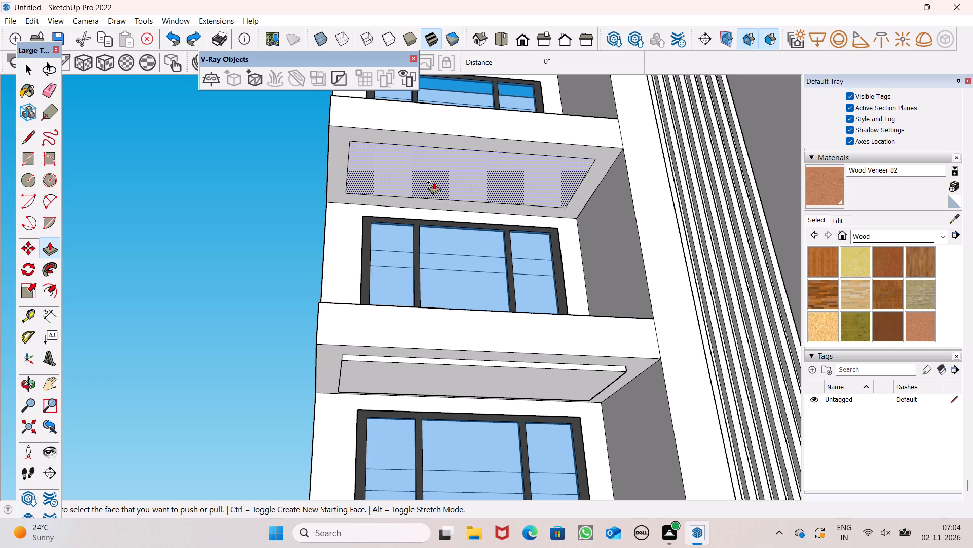
# Push/Pull the inset panels beneath the end bay's third and fourth slabs from the bottom down 5" each.
pyautogui.moveTo(435, 182); pyautogui.dragTo(440, 222)
pyautogui.write('5"')
pyautogui.press('Return')
pyautogui.scroll(-7, 433, 211)
pyautogui.scroll(6, 428, 120)
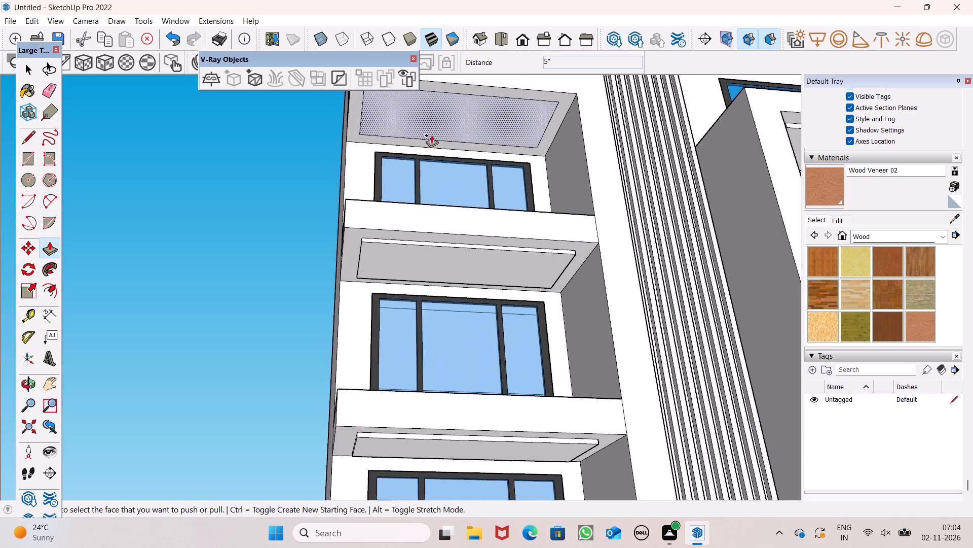
pyautogui.scroll(-7, 433, 187)
pyautogui.scroll(8, 431, 150)
pyautogui.moveTo(430, 218); pyautogui.dragTo(440, 268)
pyautogui.write('5"')
pyautogui.press('Return')
# Push/Pull the inset panel beneath the end bay's slab just below the roof overhang down 5".
pyautogui.scroll(-5, 420, 235)
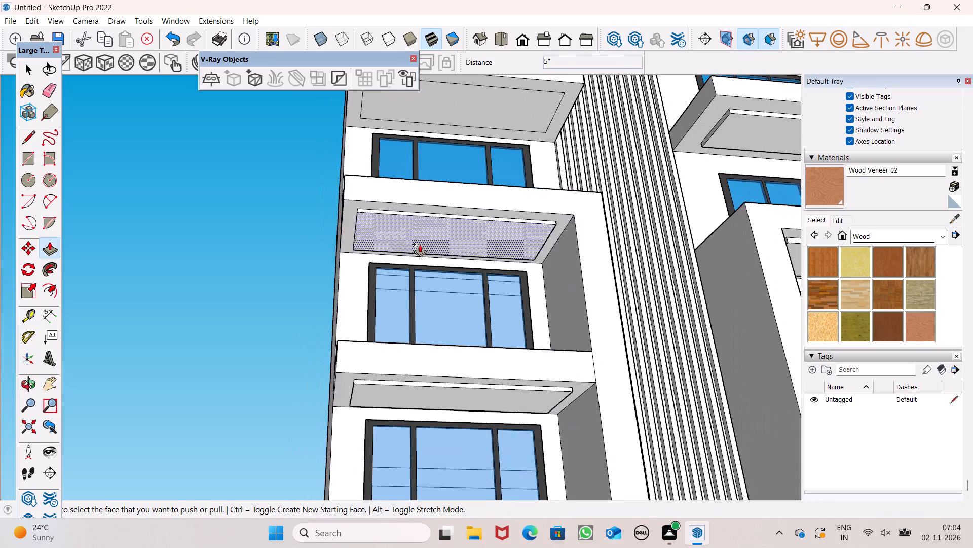
pyautogui.scroll(-8, 420, 244)
pyautogui.scroll(8, 430, 218)
pyautogui.moveTo(430, 191); pyautogui.dragTo(434, 226)
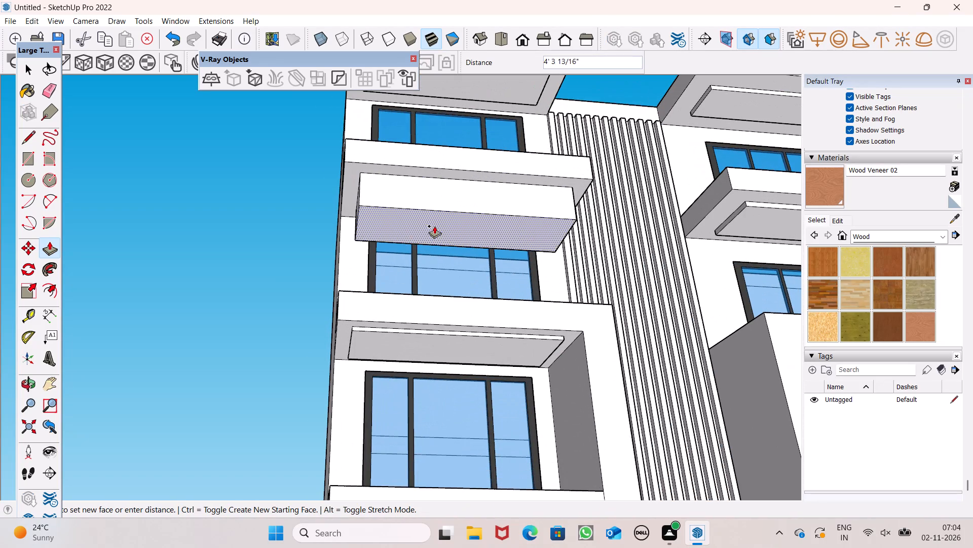
pyautogui.moveTo(434, 226); pyautogui.dragTo(434, 230)
pyautogui.write('5"')
pyautogui.press('Return')
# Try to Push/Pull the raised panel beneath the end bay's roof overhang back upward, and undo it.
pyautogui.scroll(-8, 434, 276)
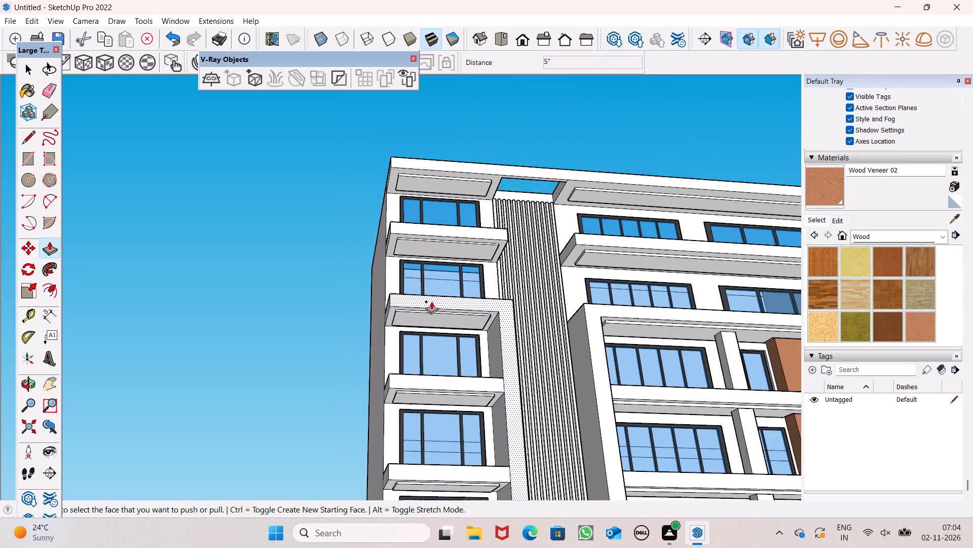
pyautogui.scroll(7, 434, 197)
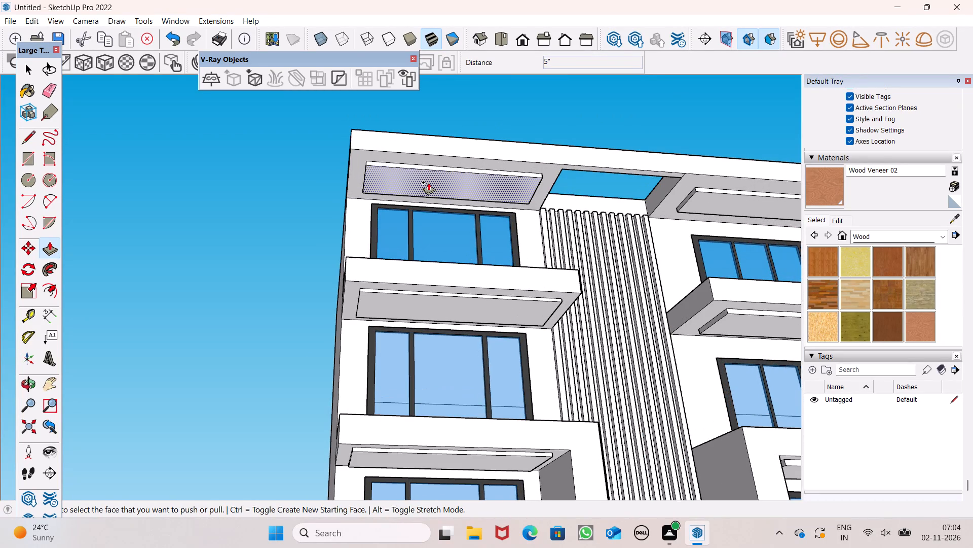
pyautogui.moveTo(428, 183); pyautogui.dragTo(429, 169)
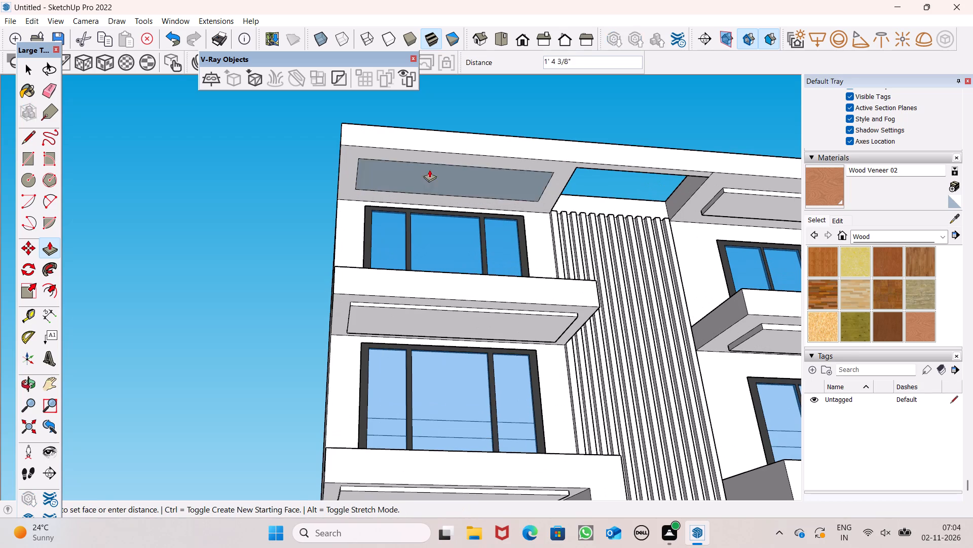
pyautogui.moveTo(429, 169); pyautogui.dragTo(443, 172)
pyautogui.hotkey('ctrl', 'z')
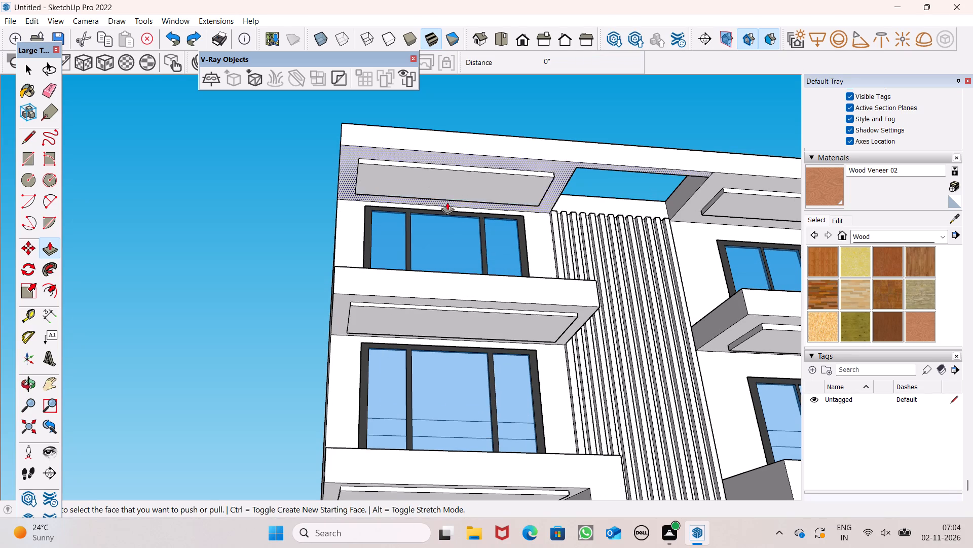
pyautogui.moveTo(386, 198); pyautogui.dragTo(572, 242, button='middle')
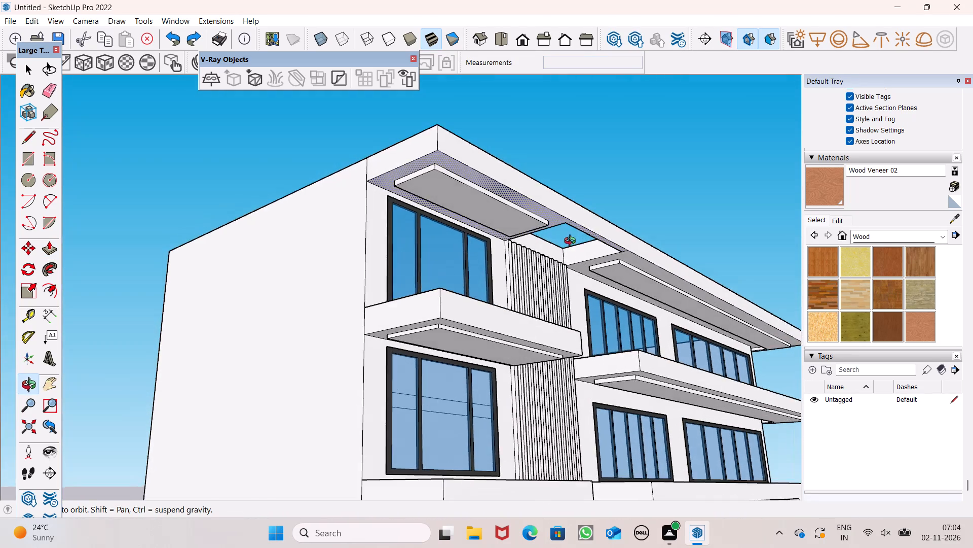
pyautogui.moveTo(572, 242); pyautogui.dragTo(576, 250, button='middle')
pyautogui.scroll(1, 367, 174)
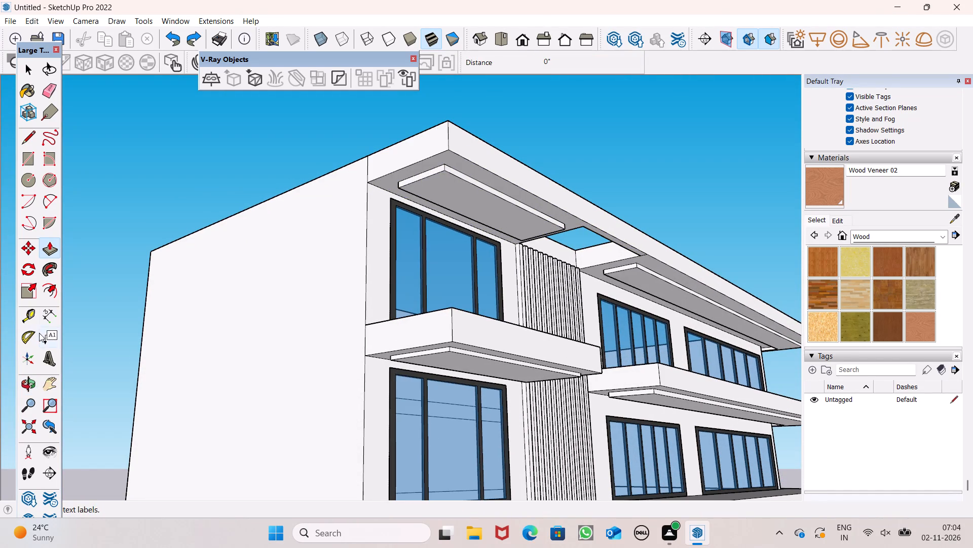
# Measure the thickness of the raised panel beneath the end bay's roof overhang.
pyautogui.click(49, 314)
pyautogui.scroll(7, 193, 175)
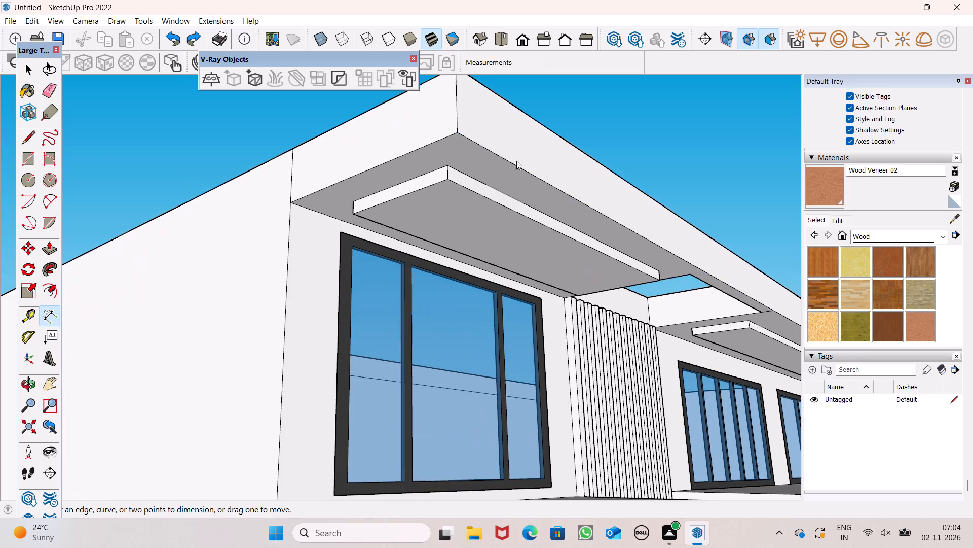
pyautogui.scroll(5, 466, 184)
pyautogui.click(433, 152)
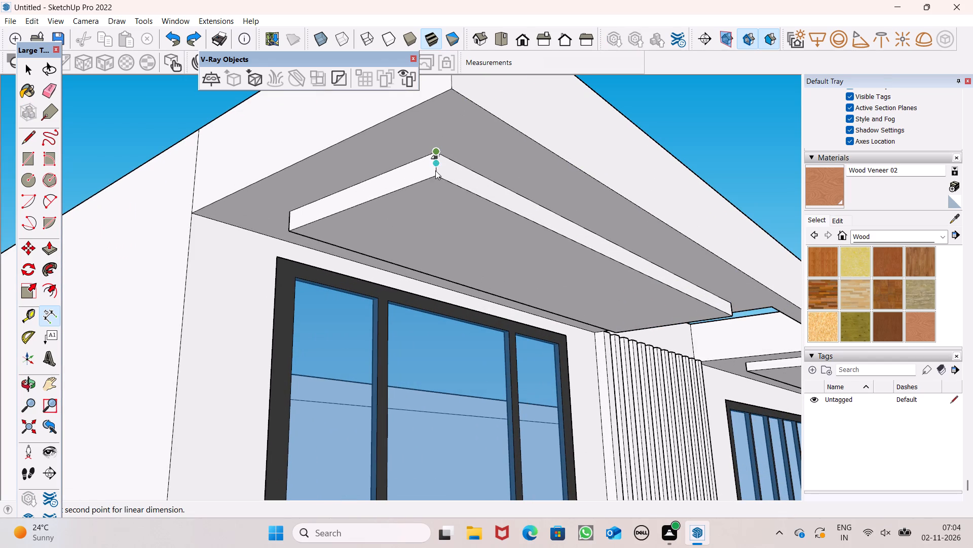
pyautogui.press('space')
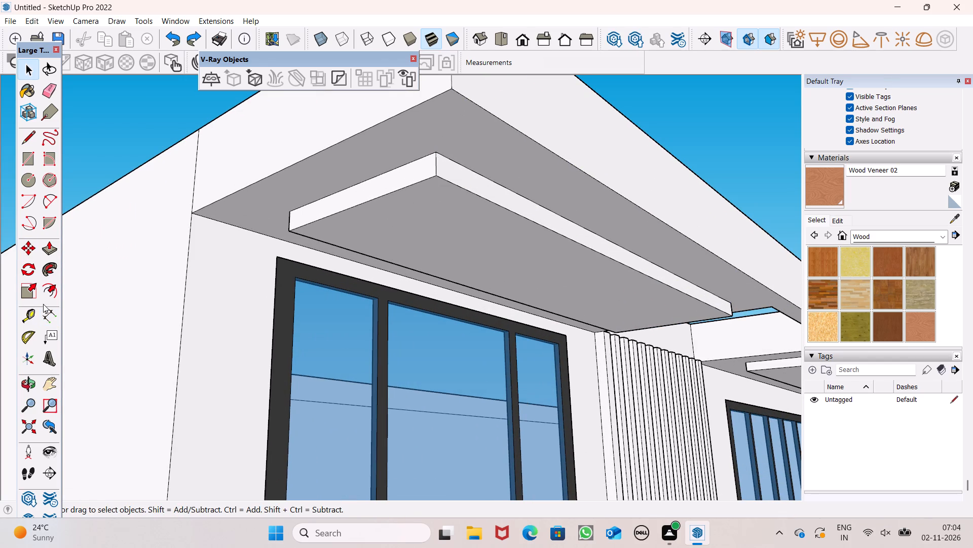
# Push/Pull the underside of the raised panel beneath the end bay's roof overhang upward by 3".
pyautogui.click(47, 249)
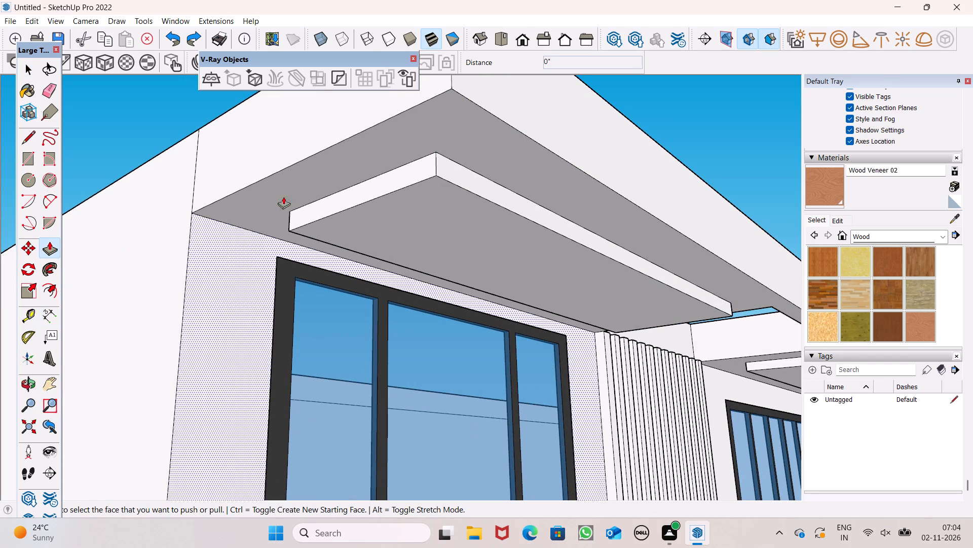
pyautogui.moveTo(397, 216); pyautogui.dragTo(398, 208)
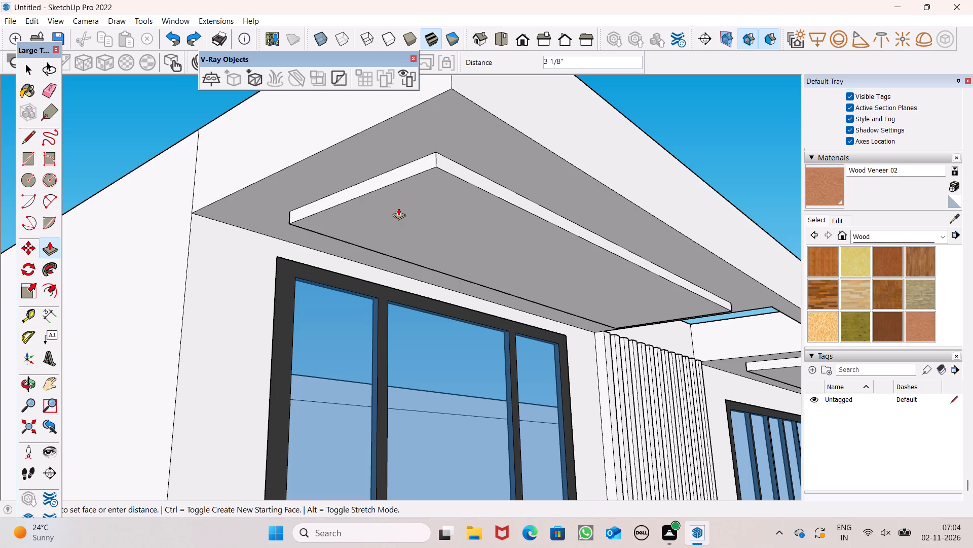
pyautogui.moveTo(398, 208); pyautogui.dragTo(398, 207)
pyautogui.press('3')
pyautogui.hotkey('shift', '"')
pyautogui.press('Return')
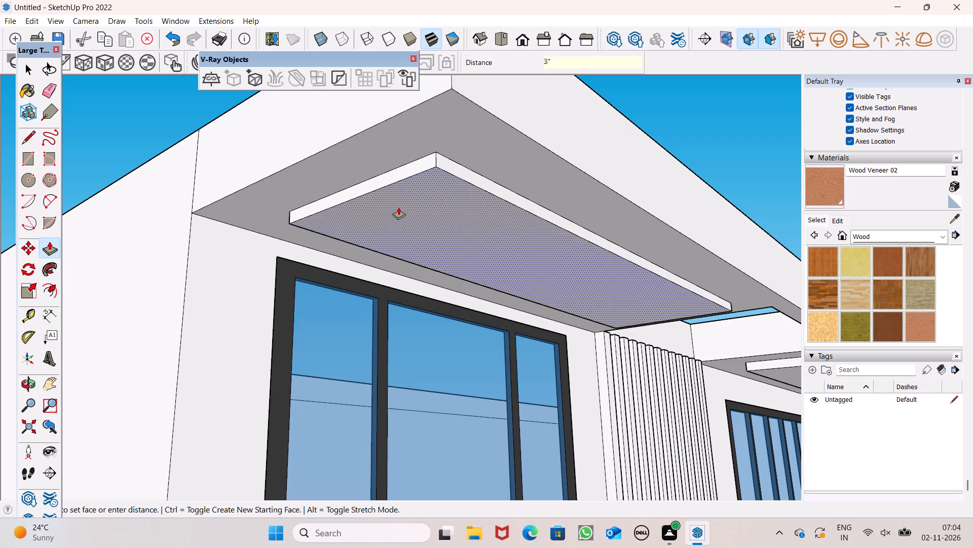
# Measure the thickness of the end bay's roof overhang panel again.
pyautogui.press('space')
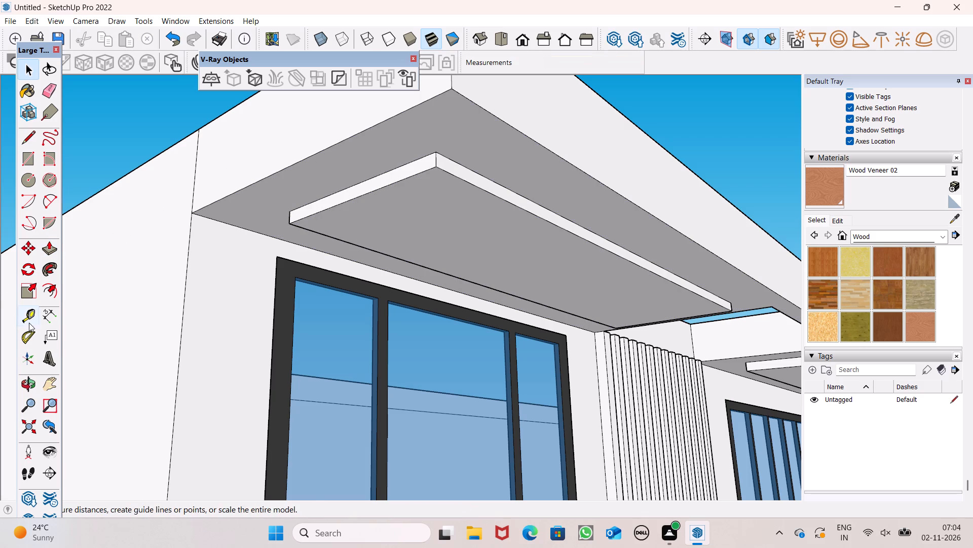
pyautogui.click(45, 311)
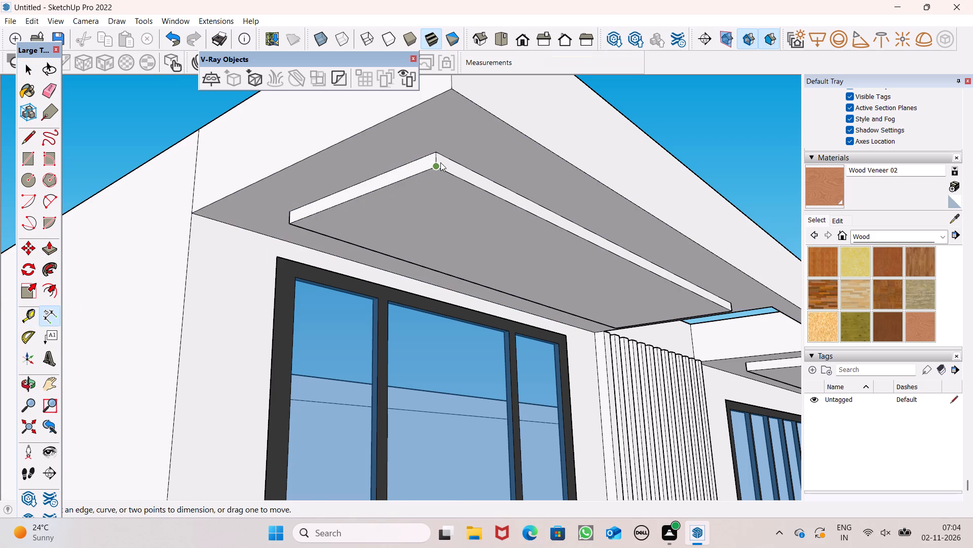
pyautogui.click(436, 152)
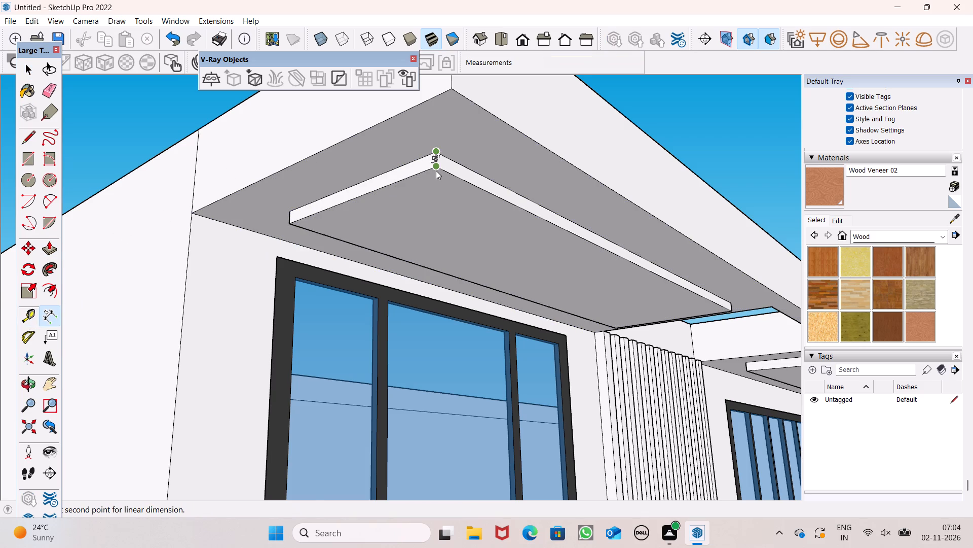
pyautogui.press('space')
# Examine the end bay's overhang panels from the front and from above, together with the whole facade.
pyautogui.scroll(-11, 420, 171)
pyautogui.moveTo(518, 226); pyautogui.dragTo(297, 207, button='middle')
pyautogui.scroll(1, 297, 205)
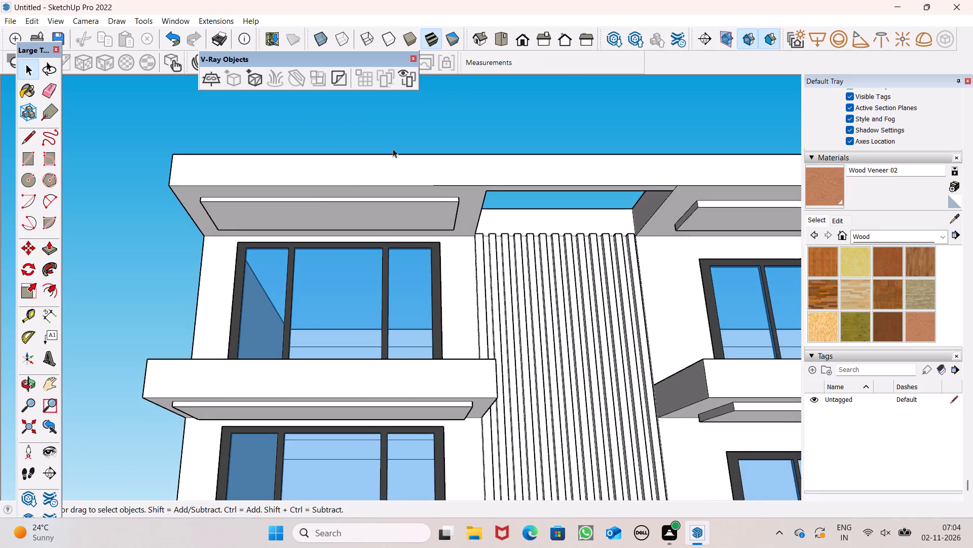
pyautogui.scroll(-15, 414, 130)
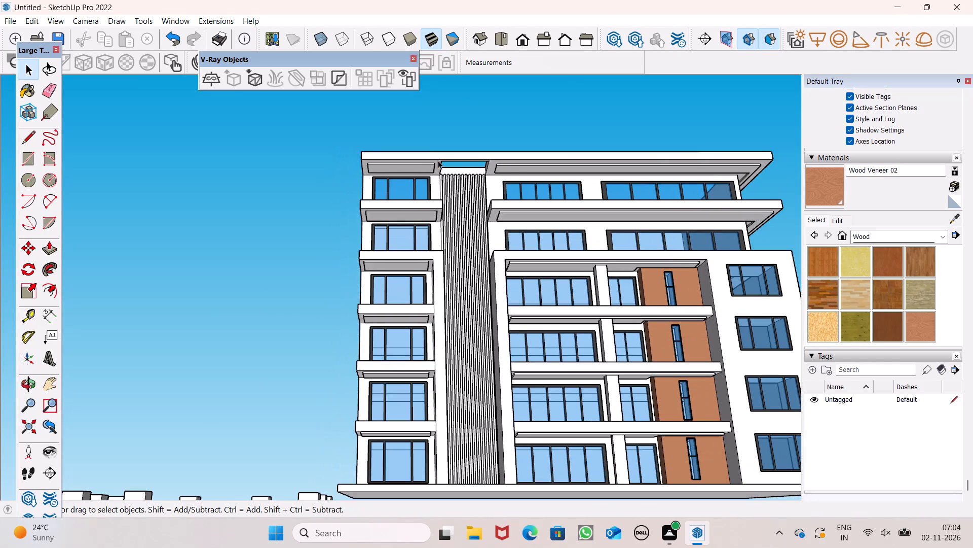
pyautogui.moveTo(476, 211); pyautogui.dragTo(486, 377, button='middle')
pyautogui.moveTo(485, 380); pyautogui.dragTo(481, 388, button='middle')
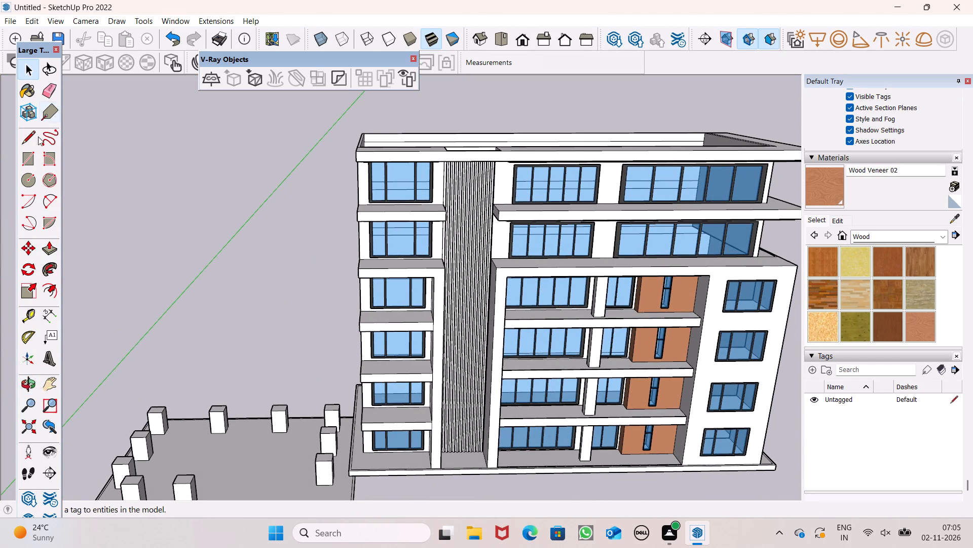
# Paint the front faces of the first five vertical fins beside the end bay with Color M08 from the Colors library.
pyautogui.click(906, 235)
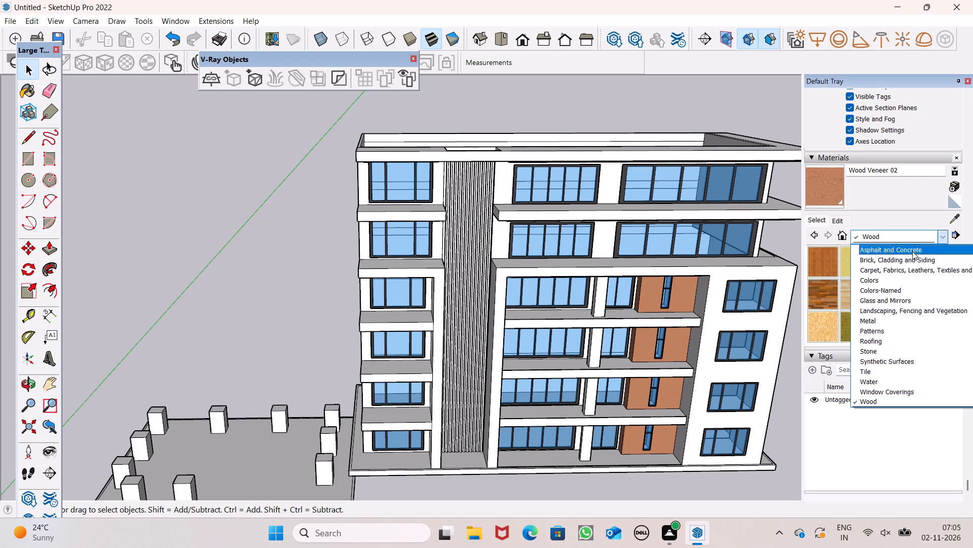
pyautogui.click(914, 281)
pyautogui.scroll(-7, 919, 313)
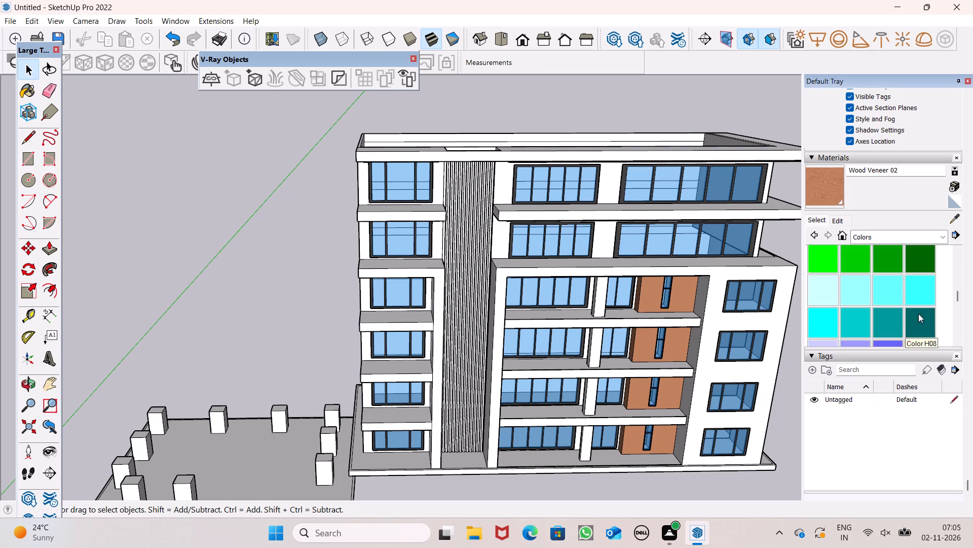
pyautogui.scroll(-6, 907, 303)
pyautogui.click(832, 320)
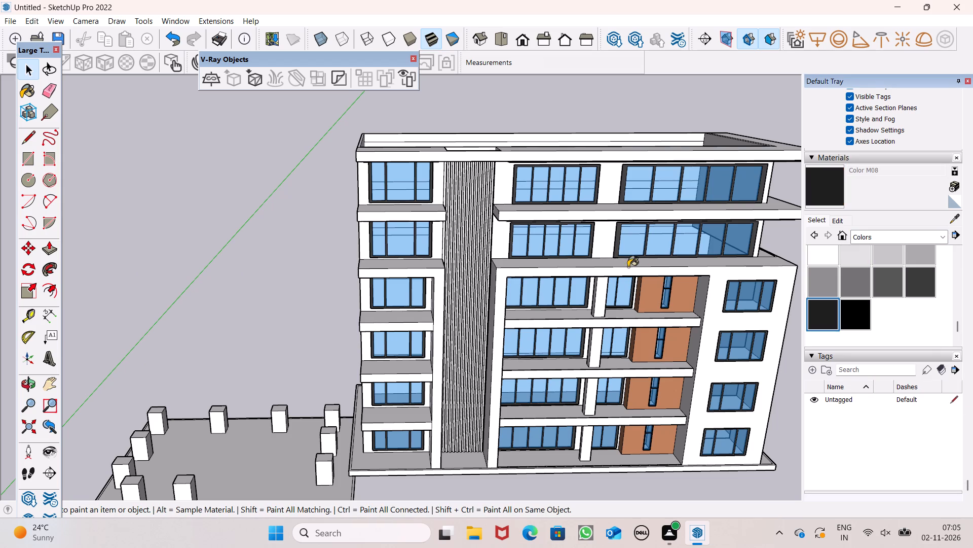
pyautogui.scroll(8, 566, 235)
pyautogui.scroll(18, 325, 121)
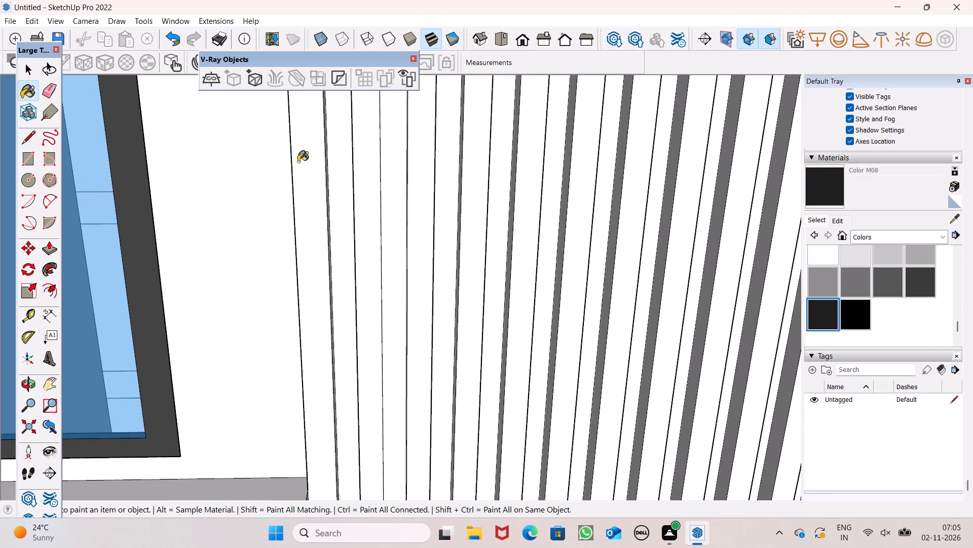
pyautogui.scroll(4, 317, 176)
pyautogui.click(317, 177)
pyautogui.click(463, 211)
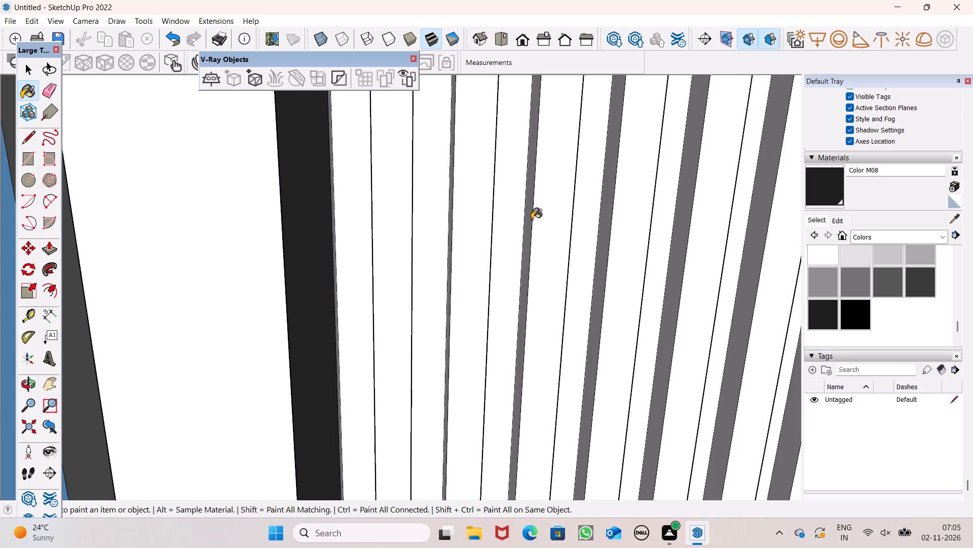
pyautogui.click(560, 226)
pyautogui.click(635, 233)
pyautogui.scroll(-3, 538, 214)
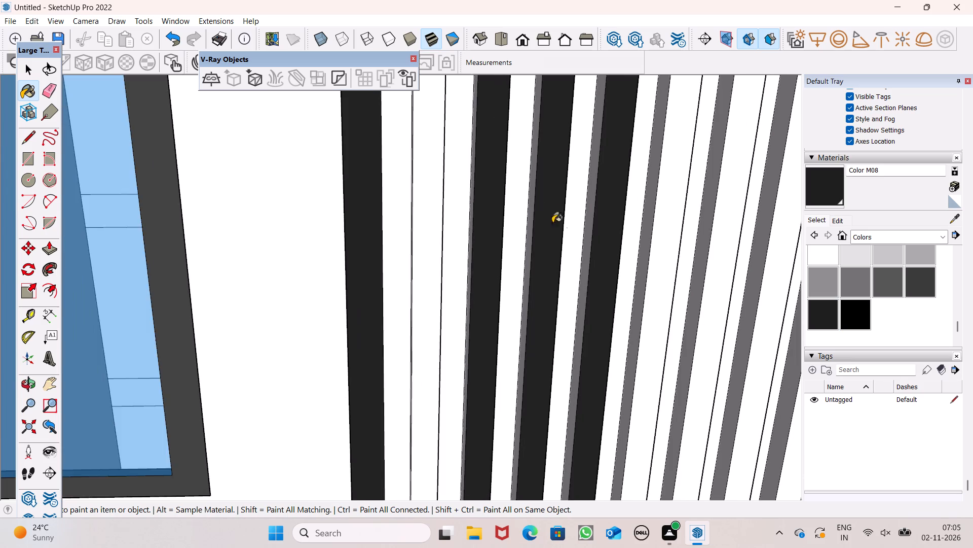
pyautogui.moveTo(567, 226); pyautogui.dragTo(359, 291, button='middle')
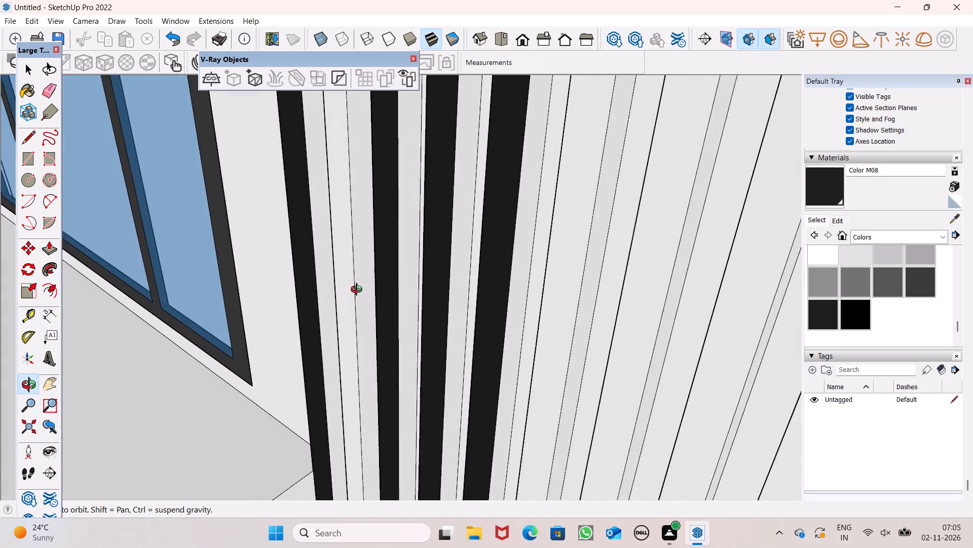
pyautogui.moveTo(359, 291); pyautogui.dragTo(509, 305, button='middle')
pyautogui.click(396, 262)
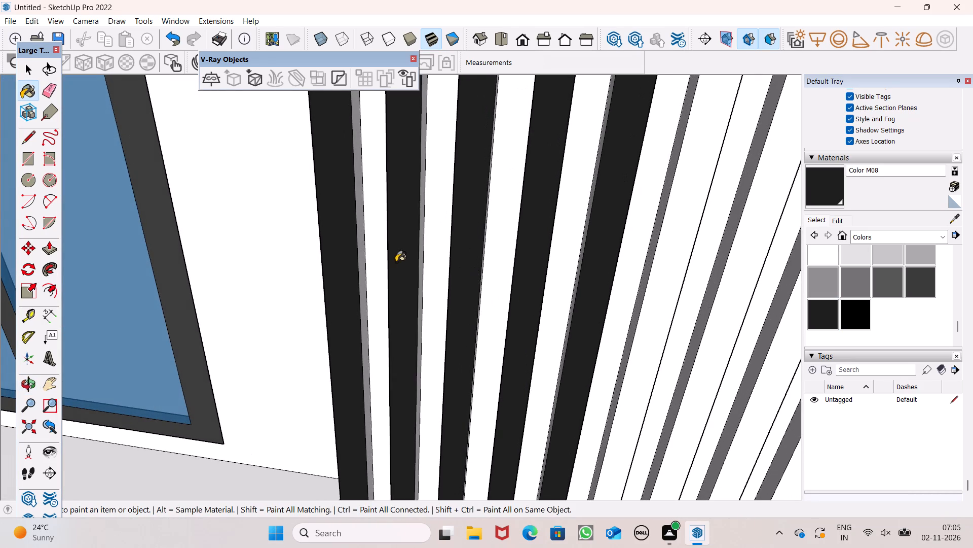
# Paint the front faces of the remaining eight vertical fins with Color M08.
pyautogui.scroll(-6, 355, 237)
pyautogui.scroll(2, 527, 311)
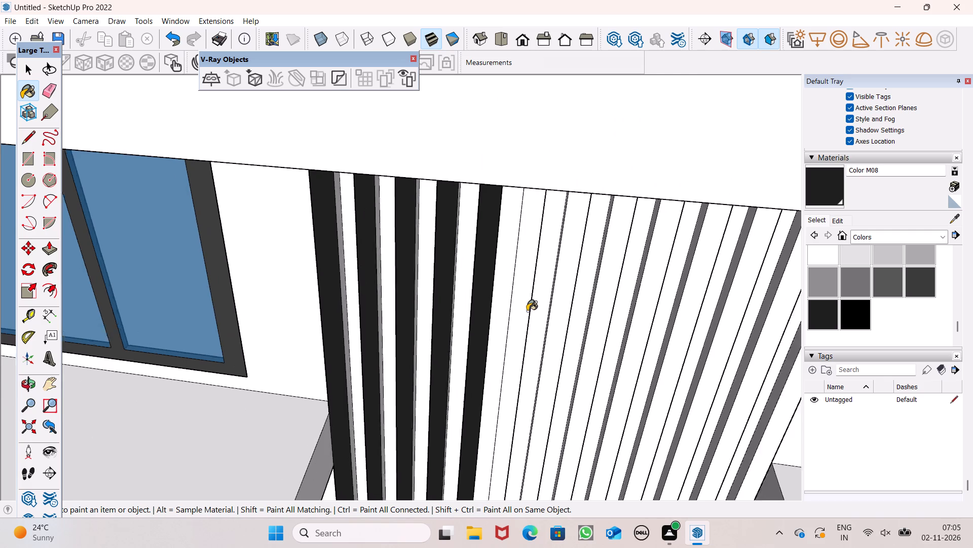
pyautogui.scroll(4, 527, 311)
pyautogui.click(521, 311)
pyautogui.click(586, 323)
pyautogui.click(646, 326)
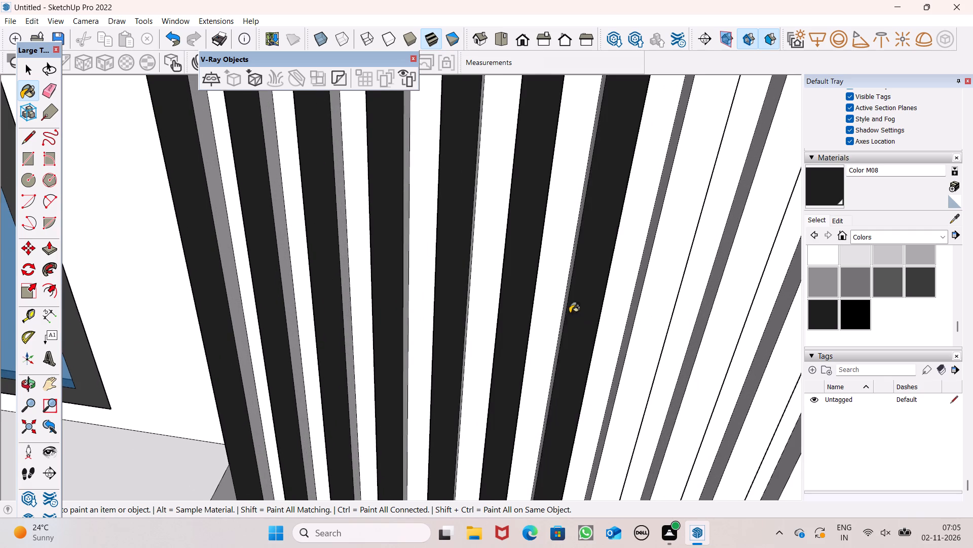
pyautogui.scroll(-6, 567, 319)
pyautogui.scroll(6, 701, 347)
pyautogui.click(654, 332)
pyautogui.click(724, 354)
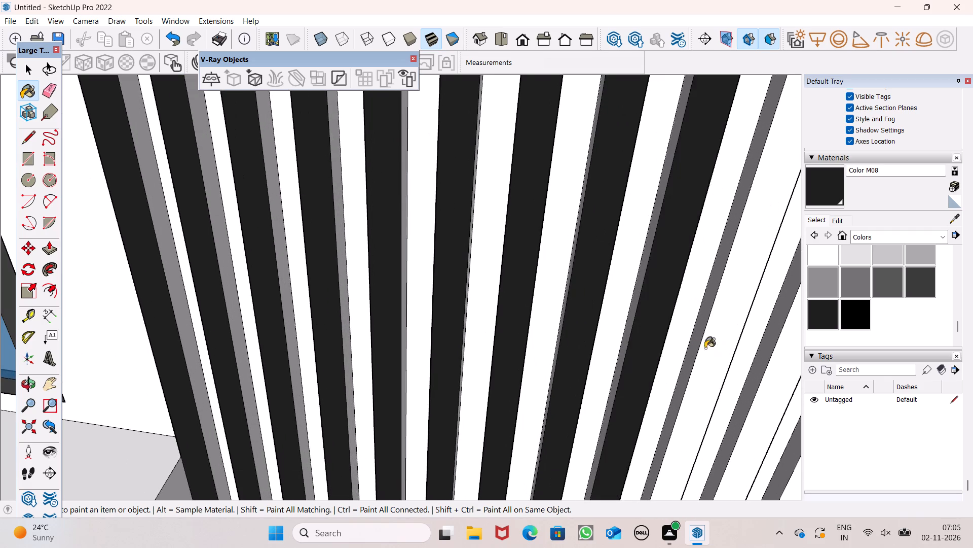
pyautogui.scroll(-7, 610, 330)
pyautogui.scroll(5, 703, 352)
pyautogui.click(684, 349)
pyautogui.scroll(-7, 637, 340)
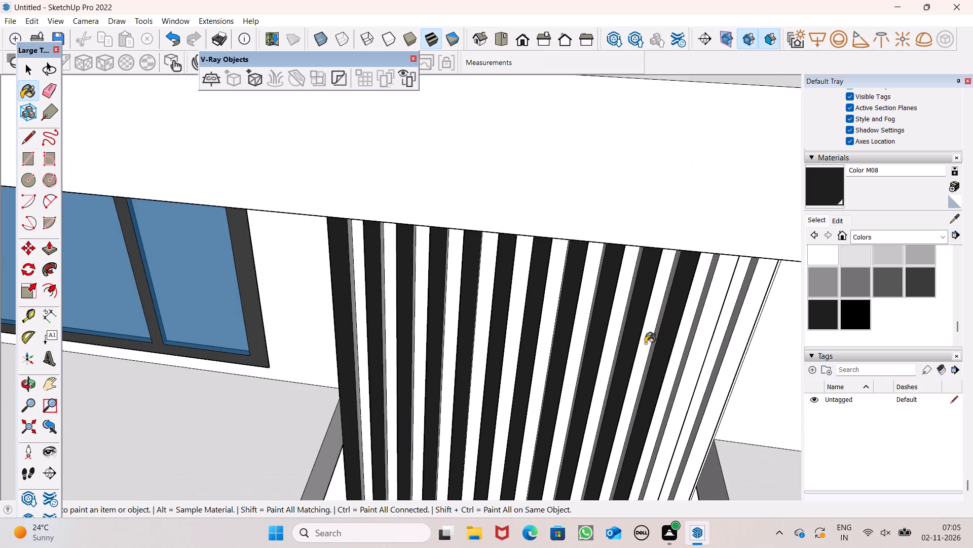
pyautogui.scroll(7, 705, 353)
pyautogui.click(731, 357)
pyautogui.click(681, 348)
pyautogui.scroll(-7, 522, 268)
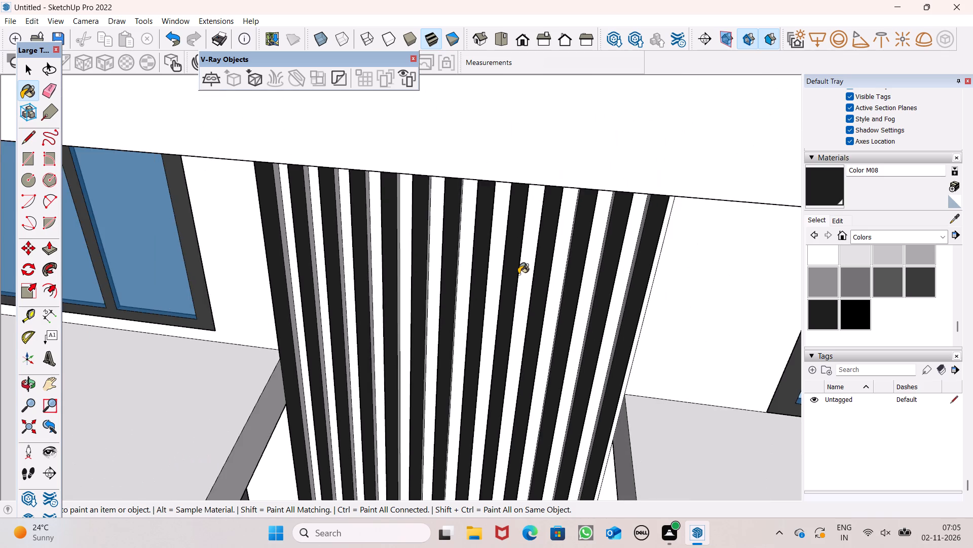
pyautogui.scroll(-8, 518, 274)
# Examine the dark vertical fins against the whole facade from several angles.
pyautogui.press('space')
pyautogui.scroll(-7, 516, 261)
pyautogui.moveTo(514, 301); pyautogui.dragTo(531, 198, button='middle')
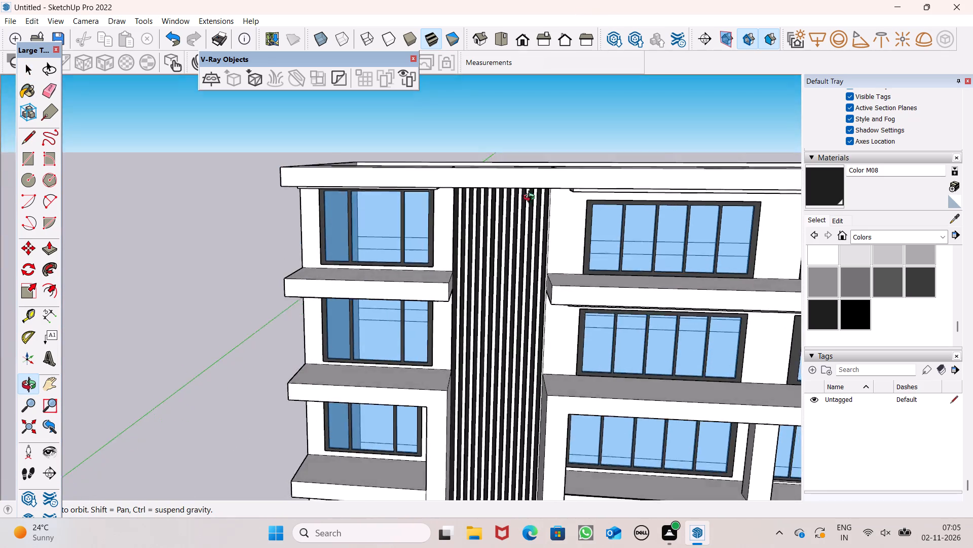
pyautogui.moveTo(531, 198); pyautogui.dragTo(534, 210, button='middle')
pyautogui.scroll(-7, 529, 199)
pyautogui.moveTo(532, 213); pyautogui.dragTo(600, 297, button='middle')
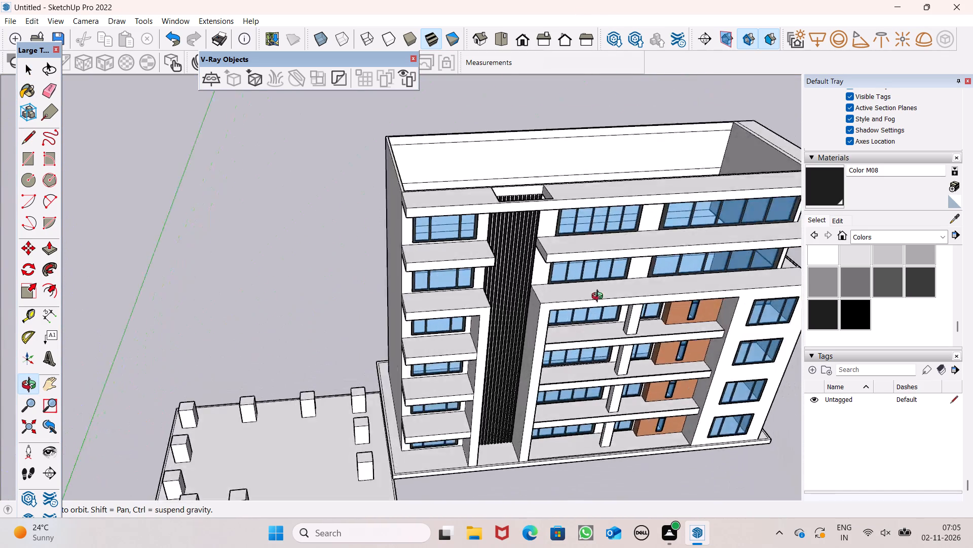
pyautogui.moveTo(600, 297); pyautogui.dragTo(491, 201, button='middle')
pyautogui.scroll(-6, 488, 162)
pyautogui.moveTo(480, 243); pyautogui.dragTo(520, 226, button='middle')
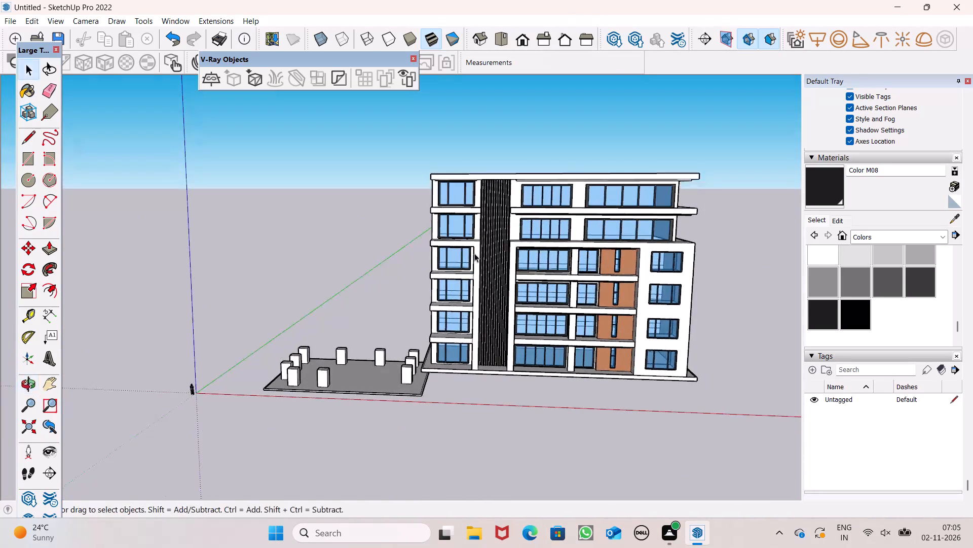
pyautogui.scroll(8, 473, 256)
pyautogui.scroll(-3, 387, 240)
pyautogui.moveTo(419, 301); pyautogui.dragTo(438, 307, button='middle')
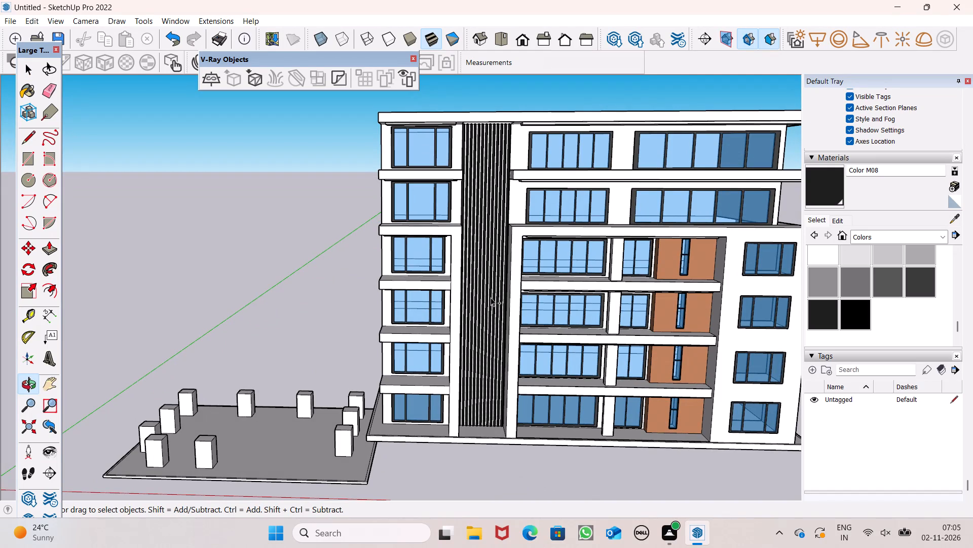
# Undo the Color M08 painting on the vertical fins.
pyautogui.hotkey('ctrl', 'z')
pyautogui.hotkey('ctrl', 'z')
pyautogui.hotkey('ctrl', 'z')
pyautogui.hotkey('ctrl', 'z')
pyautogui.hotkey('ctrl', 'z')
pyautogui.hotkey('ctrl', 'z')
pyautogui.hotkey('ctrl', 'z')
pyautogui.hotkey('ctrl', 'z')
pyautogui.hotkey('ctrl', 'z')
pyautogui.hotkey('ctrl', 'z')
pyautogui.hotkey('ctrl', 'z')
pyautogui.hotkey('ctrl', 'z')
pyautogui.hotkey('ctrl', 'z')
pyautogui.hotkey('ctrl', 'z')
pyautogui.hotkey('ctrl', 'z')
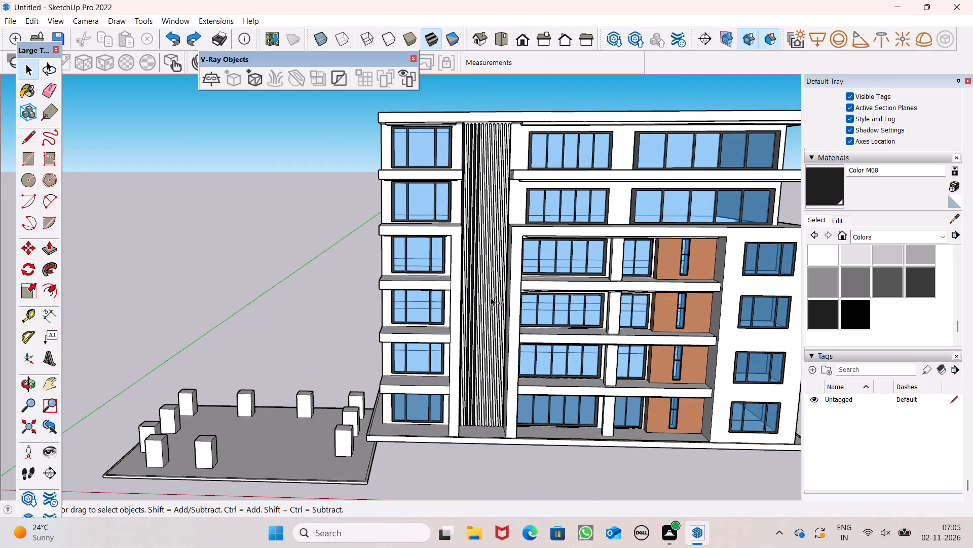
# Examine the facade from below and above, including the end bay's overhangs and the lower balconies.
pyautogui.moveTo(446, 179); pyautogui.dragTo(470, 1, button='middle')
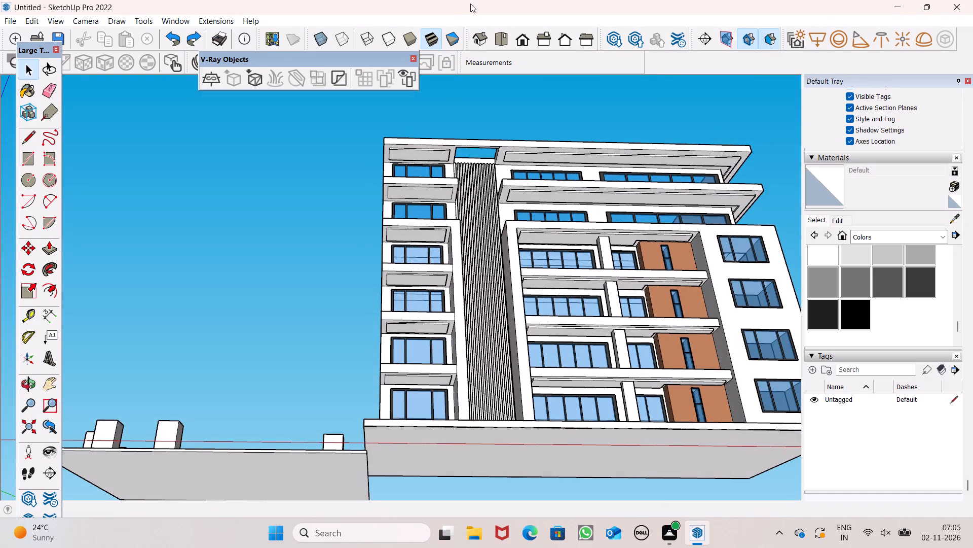
pyautogui.scroll(9, 445, 90)
pyautogui.scroll(-6, 415, 166)
pyautogui.moveTo(429, 182); pyautogui.dragTo(407, 234, button='middle')
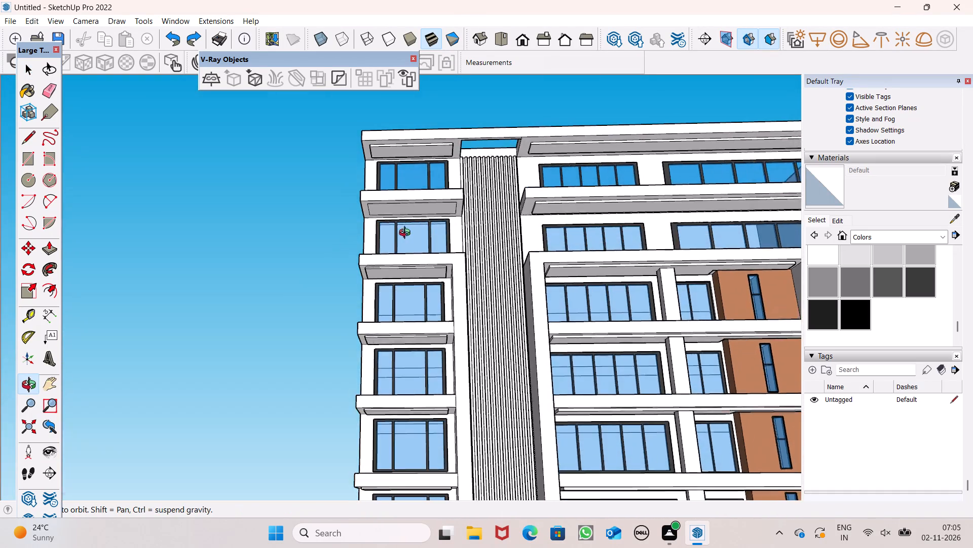
pyautogui.moveTo(407, 234); pyautogui.dragTo(404, 296, button='middle')
pyautogui.scroll(1, 409, 274)
pyautogui.scroll(-5, 411, 226)
pyautogui.moveTo(424, 178); pyautogui.dragTo(453, 320, button='middle')
pyautogui.scroll(-5, 442, 246)
pyautogui.moveTo(404, 305); pyautogui.dragTo(418, 351, button='middle')
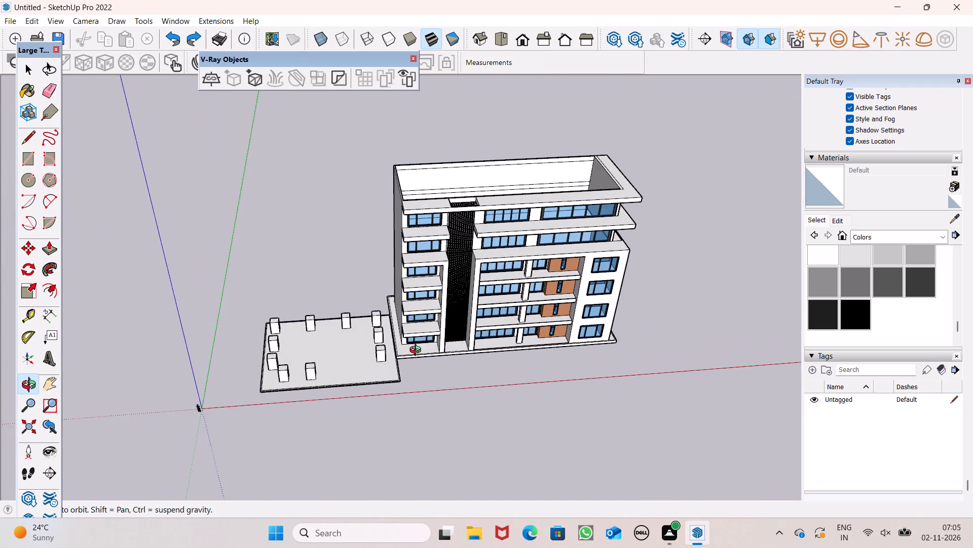
pyautogui.moveTo(418, 351); pyautogui.dragTo(351, 323, button='middle')
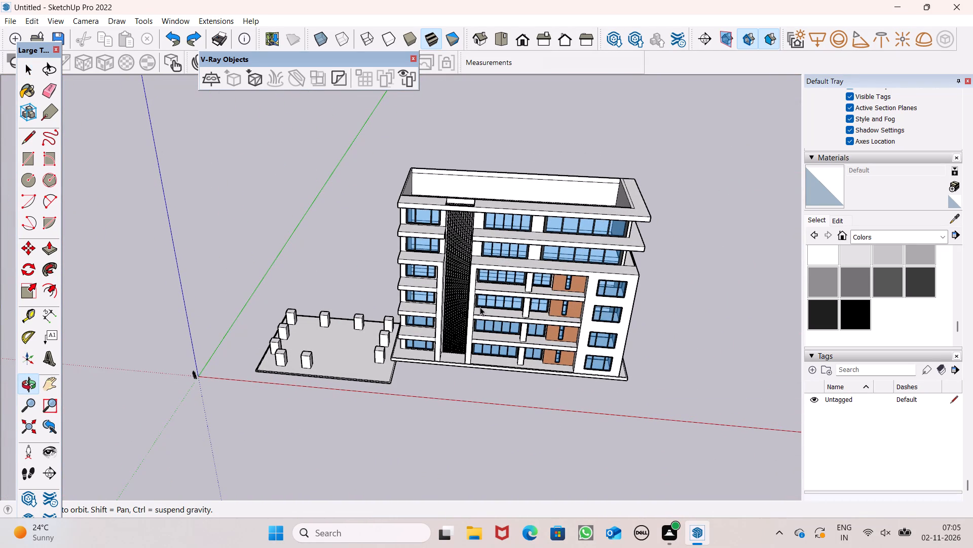
pyautogui.scroll(9, 539, 326)
pyautogui.middleClick(502, 370)
pyautogui.scroll(8, 502, 370)
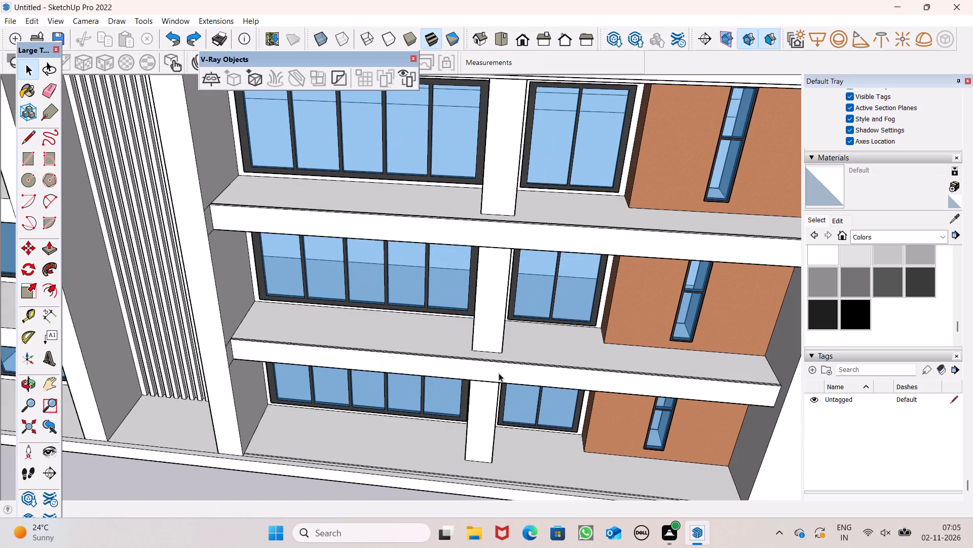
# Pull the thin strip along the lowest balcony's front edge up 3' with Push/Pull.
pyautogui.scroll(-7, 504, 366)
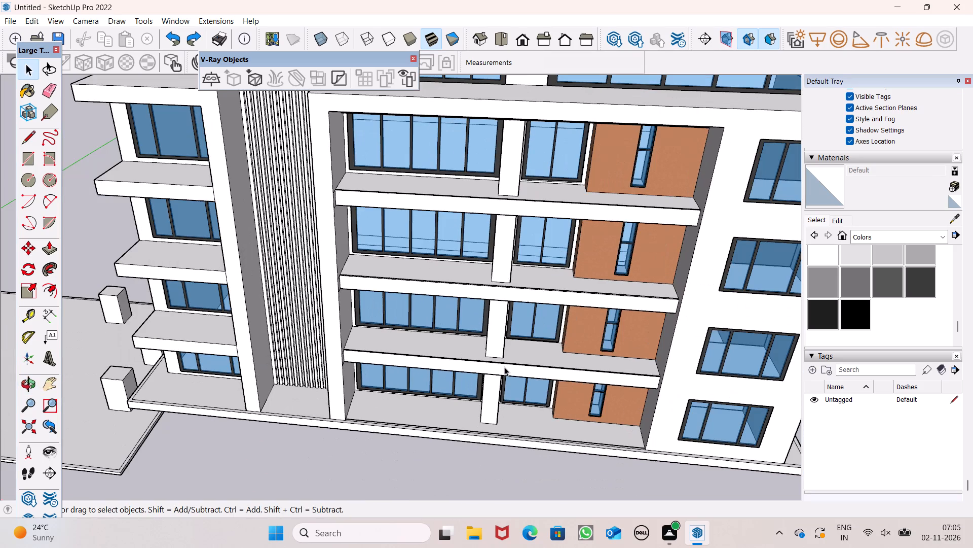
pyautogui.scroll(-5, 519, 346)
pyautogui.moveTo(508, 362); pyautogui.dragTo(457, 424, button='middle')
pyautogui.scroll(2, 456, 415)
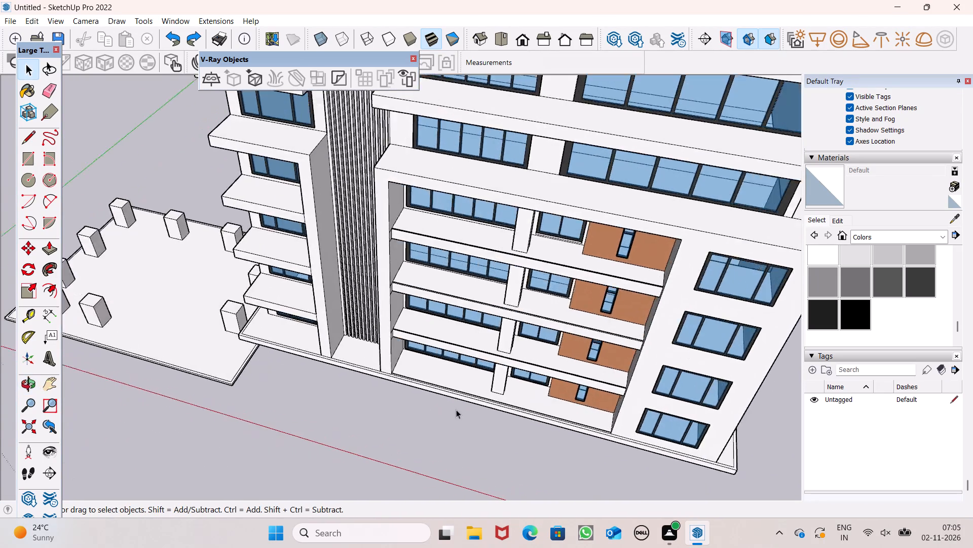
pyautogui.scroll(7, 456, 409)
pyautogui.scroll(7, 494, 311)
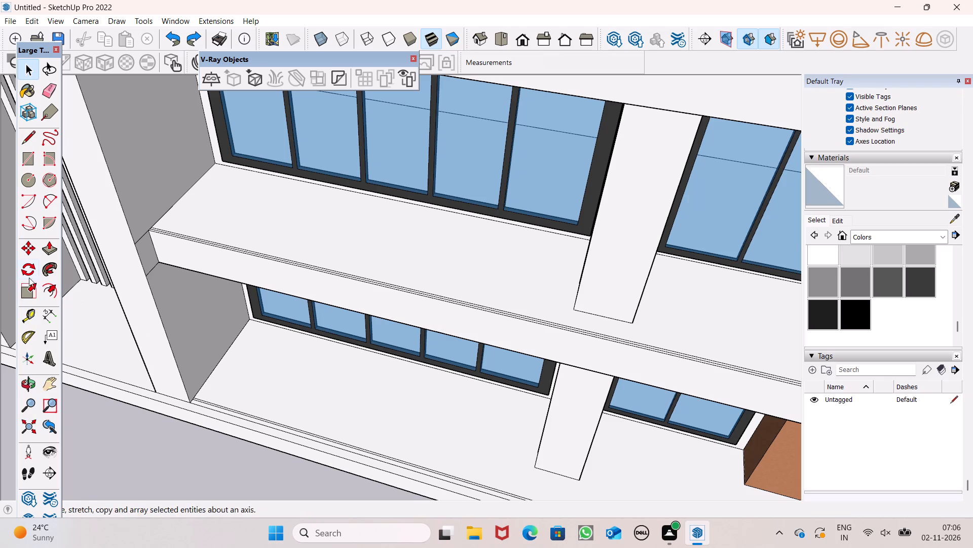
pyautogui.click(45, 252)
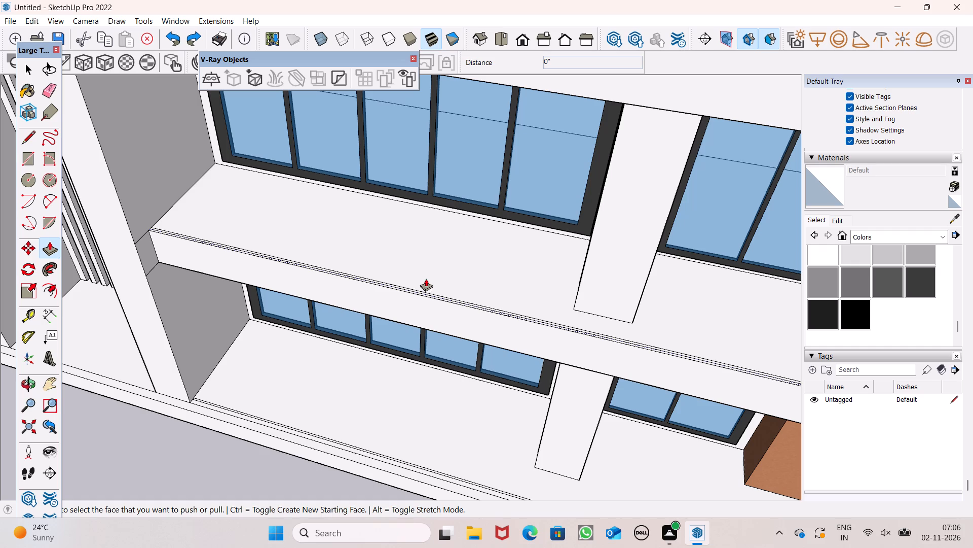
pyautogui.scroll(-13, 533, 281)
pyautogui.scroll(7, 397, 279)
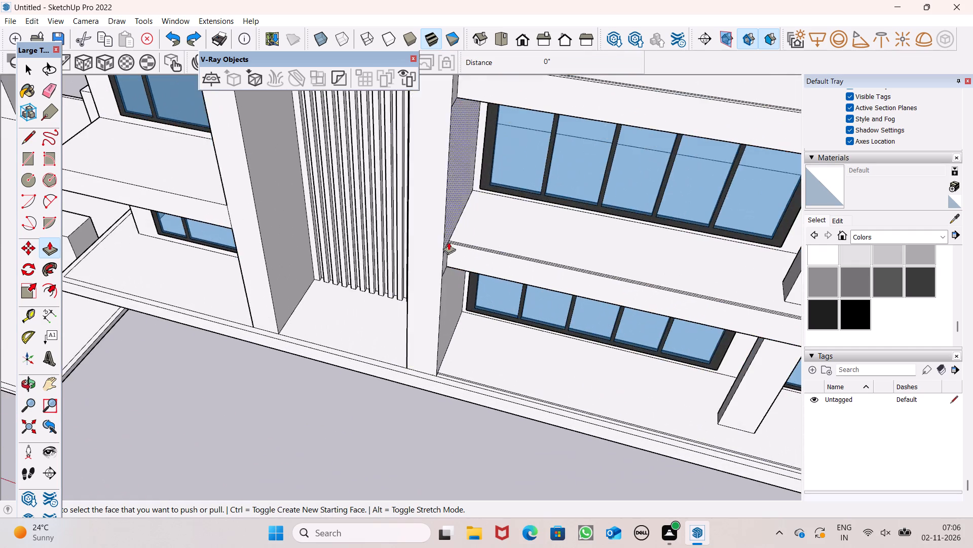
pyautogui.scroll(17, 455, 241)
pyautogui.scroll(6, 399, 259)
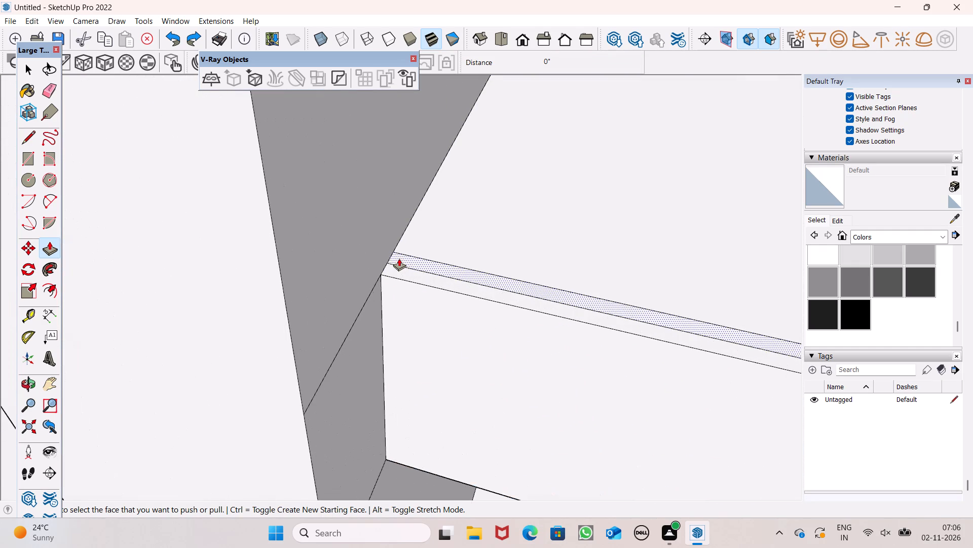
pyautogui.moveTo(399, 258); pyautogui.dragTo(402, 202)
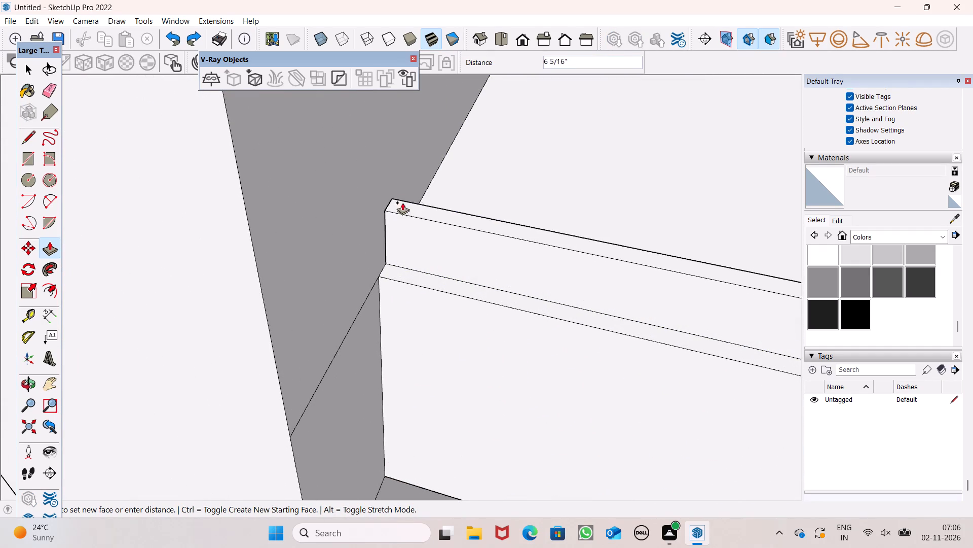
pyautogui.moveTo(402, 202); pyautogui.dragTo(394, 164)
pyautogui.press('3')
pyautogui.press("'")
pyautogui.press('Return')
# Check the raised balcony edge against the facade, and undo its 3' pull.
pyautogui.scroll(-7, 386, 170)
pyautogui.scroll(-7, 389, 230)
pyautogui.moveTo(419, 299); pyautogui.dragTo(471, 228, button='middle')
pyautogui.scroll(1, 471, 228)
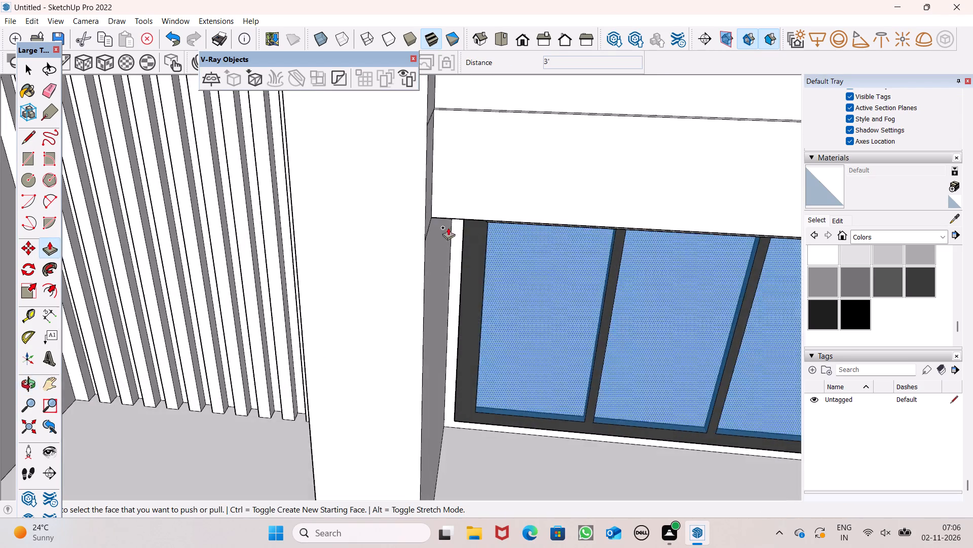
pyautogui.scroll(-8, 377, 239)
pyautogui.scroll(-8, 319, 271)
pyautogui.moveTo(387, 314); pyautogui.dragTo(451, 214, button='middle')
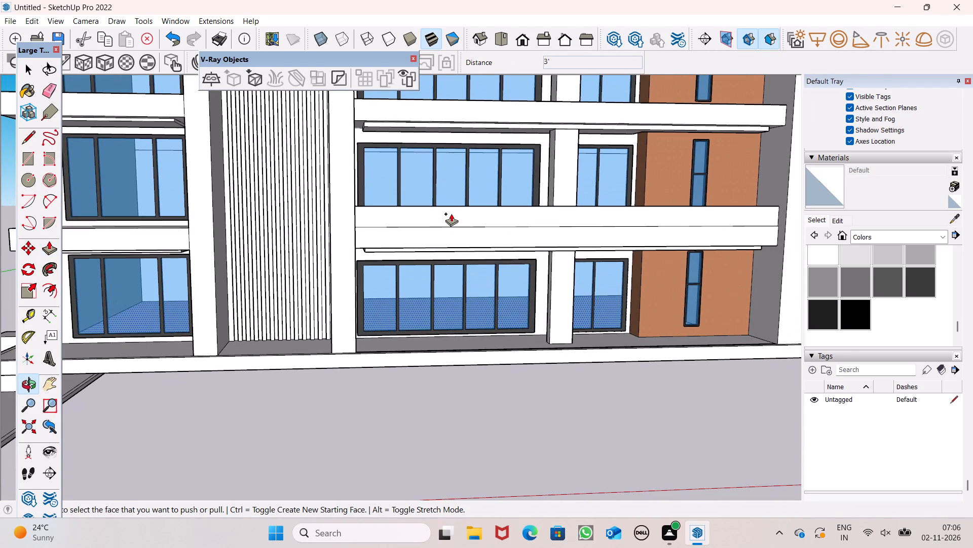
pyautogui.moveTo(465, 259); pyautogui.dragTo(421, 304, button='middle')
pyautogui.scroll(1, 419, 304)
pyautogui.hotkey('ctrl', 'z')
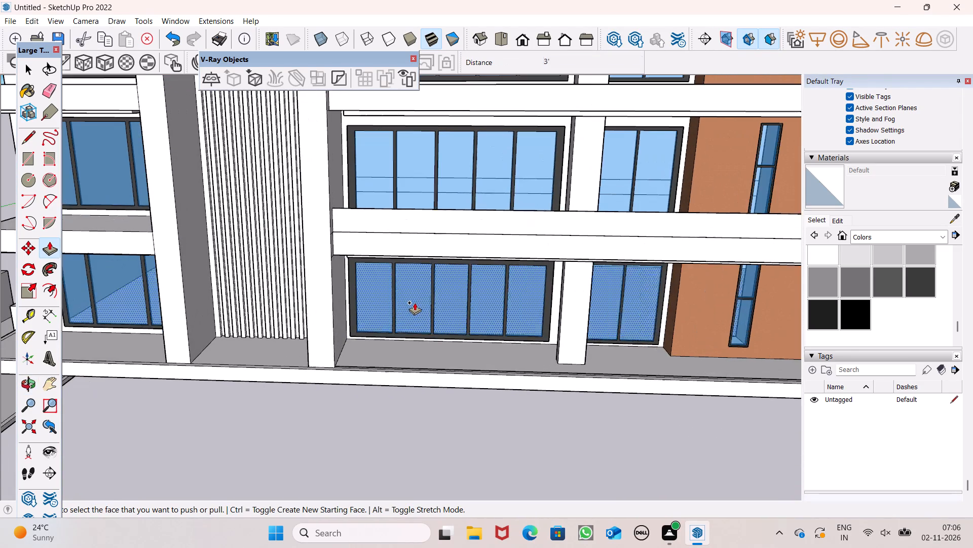
# Pull the thin strip along the lowest balcony's front edge up 4' to form a parapet.
pyautogui.moveTo(406, 322); pyautogui.dragTo(373, 391, button='middle')
pyautogui.scroll(1, 406, 322)
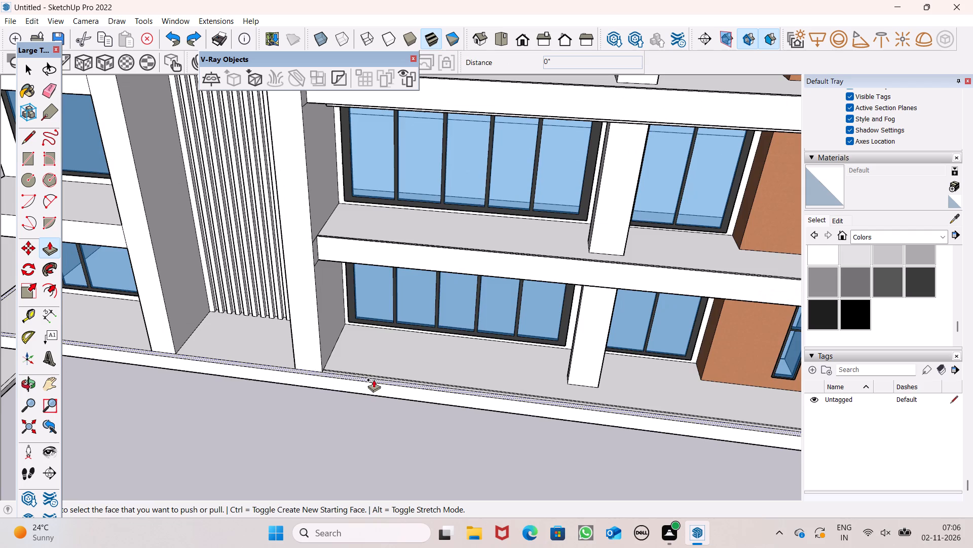
pyautogui.scroll(1, 339, 248)
pyautogui.scroll(-4, 491, 223)
pyautogui.moveTo(486, 236); pyautogui.dragTo(442, 306, button='middle')
pyautogui.scroll(9, 403, 274)
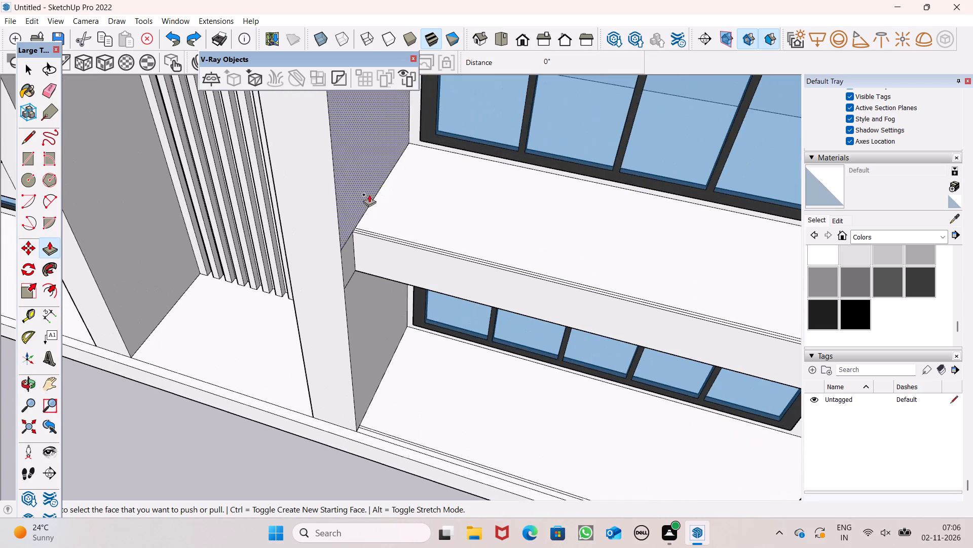
pyautogui.scroll(8, 315, 239)
pyautogui.scroll(5, 409, 220)
pyautogui.moveTo(404, 224); pyautogui.dragTo(427, 124)
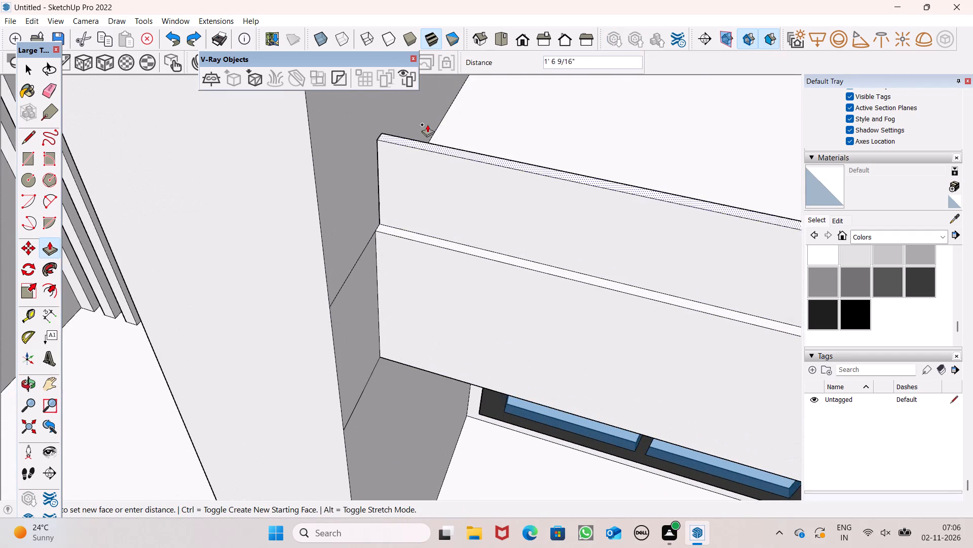
pyautogui.moveTo(427, 124); pyautogui.dragTo(428, 67)
pyautogui.press('4')
pyautogui.press("'")
pyautogui.press('Return')
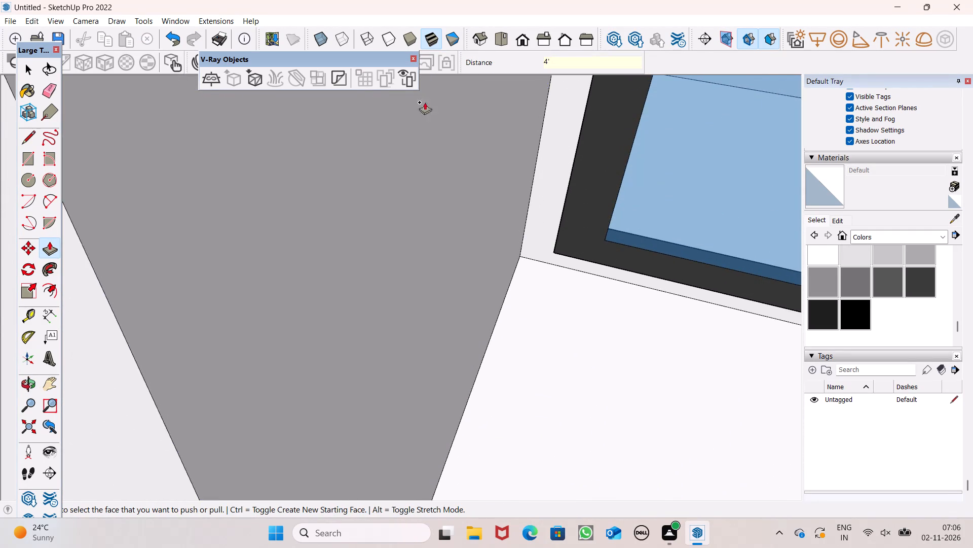
# Measure the lowest balcony's new parapet height between its upper and lower corners, without placing a dimension.
pyautogui.scroll(-14, 445, 201)
pyautogui.moveTo(474, 307); pyautogui.dragTo(526, 169, button='middle')
pyautogui.scroll(-8, 463, 209)
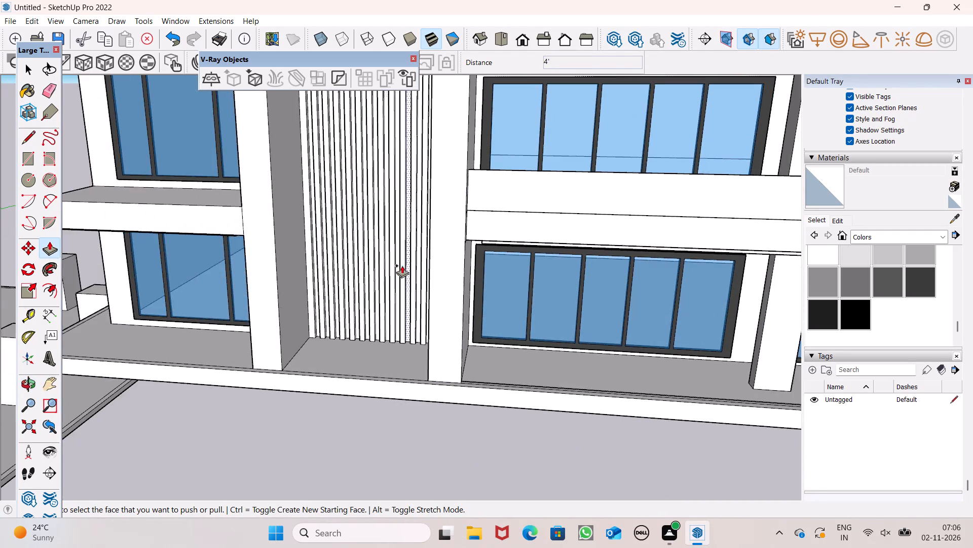
pyautogui.scroll(-5, 375, 266)
pyautogui.moveTo(446, 261); pyautogui.dragTo(456, 247, button='middle')
pyautogui.scroll(-2, 359, 320)
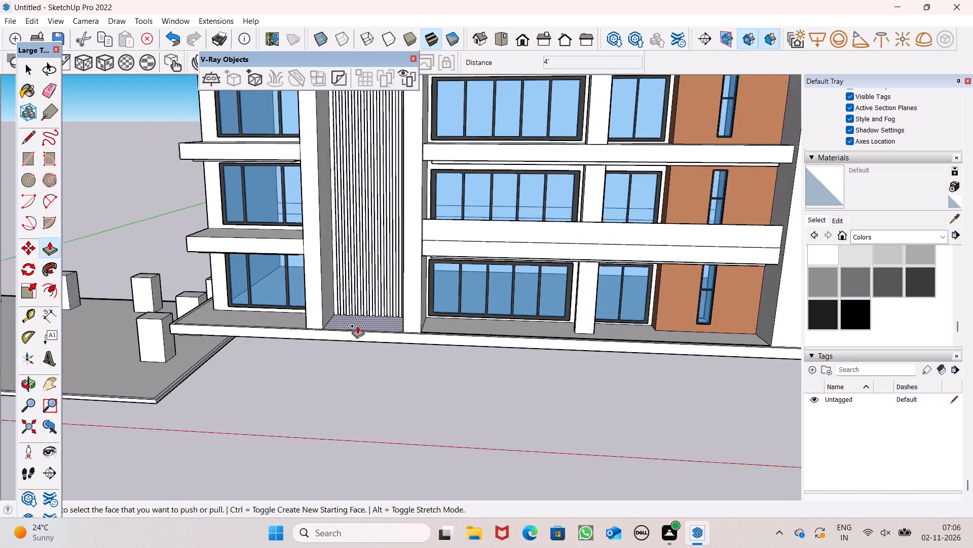
pyautogui.scroll(-2, 357, 326)
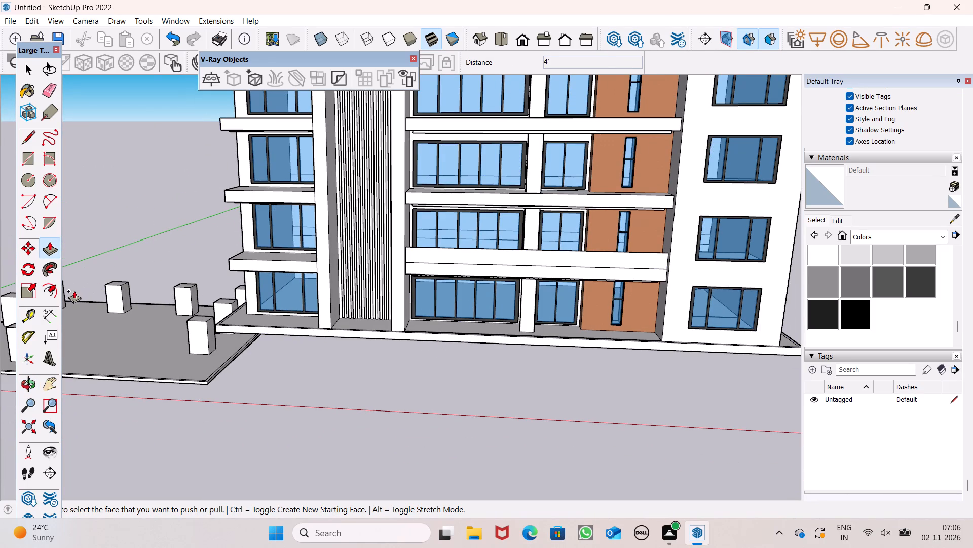
pyautogui.click(60, 293)
pyautogui.scroll(2, 405, 245)
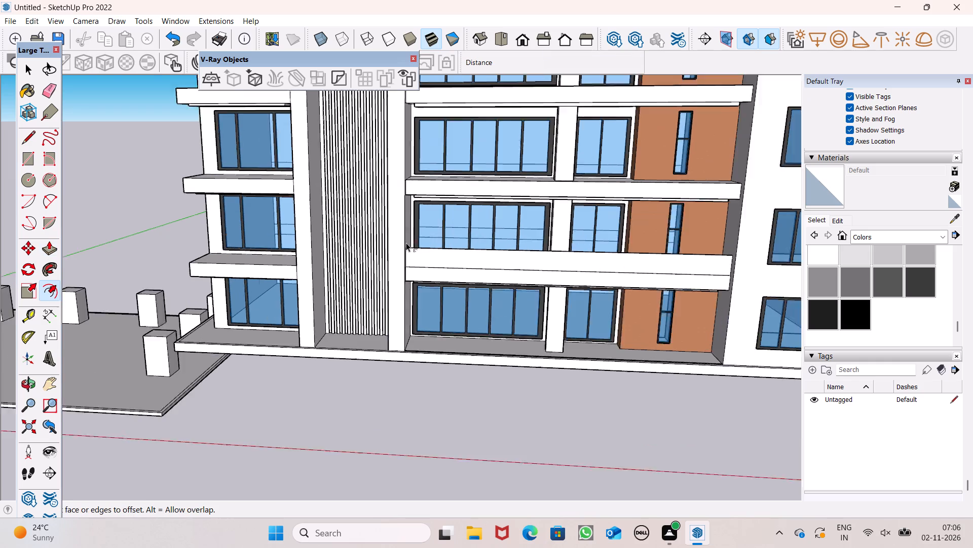
pyautogui.scroll(4, 406, 243)
pyautogui.scroll(9, 395, 284)
pyautogui.scroll(7, 424, 230)
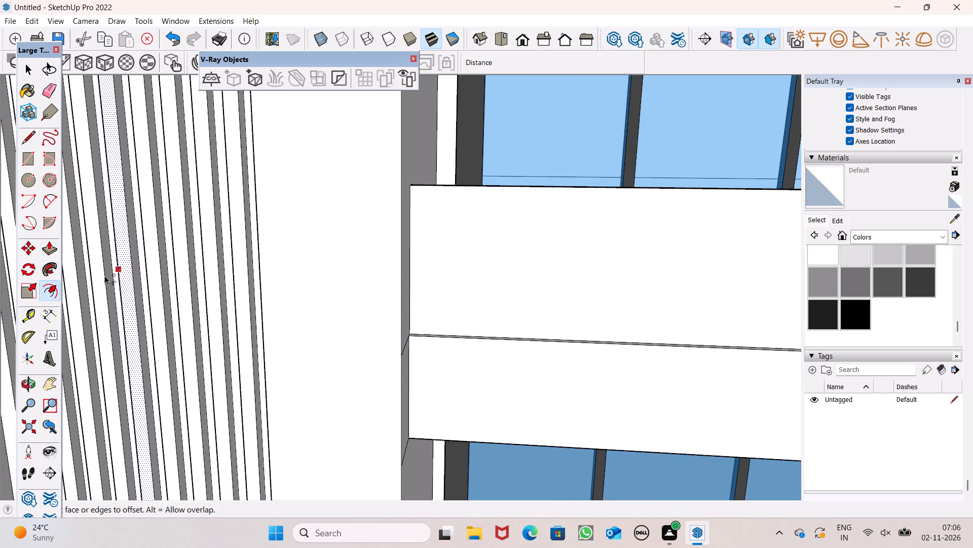
pyautogui.click(32, 313)
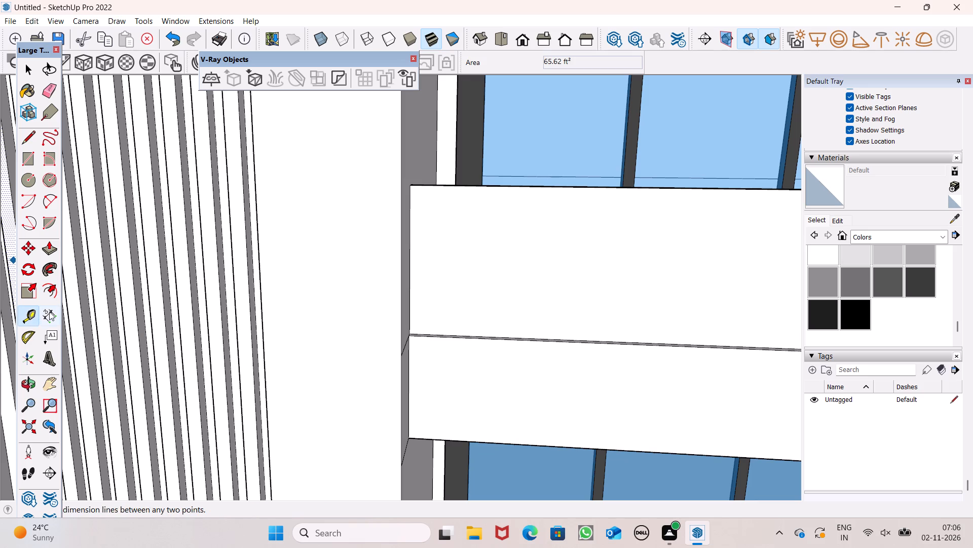
pyautogui.click(50, 312)
pyautogui.scroll(4, 375, 263)
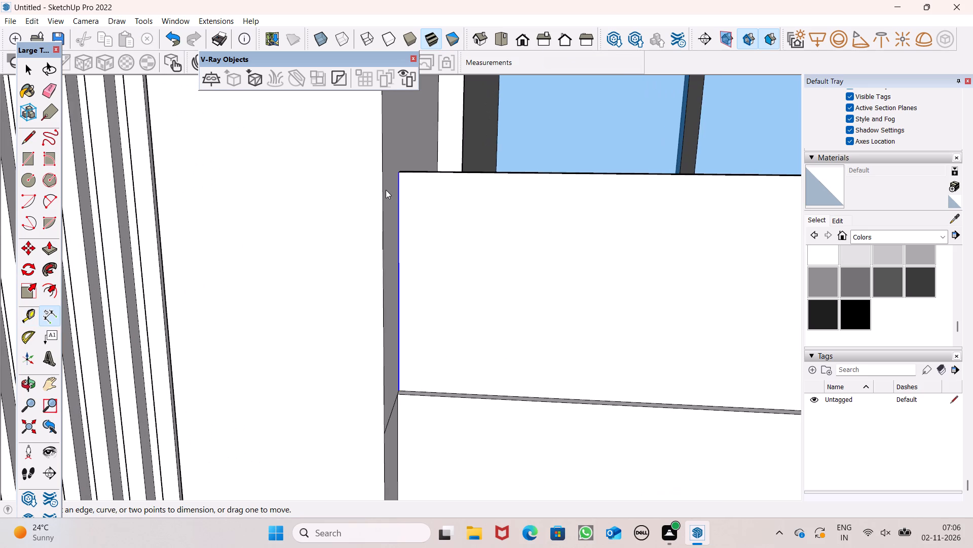
pyautogui.click(400, 173)
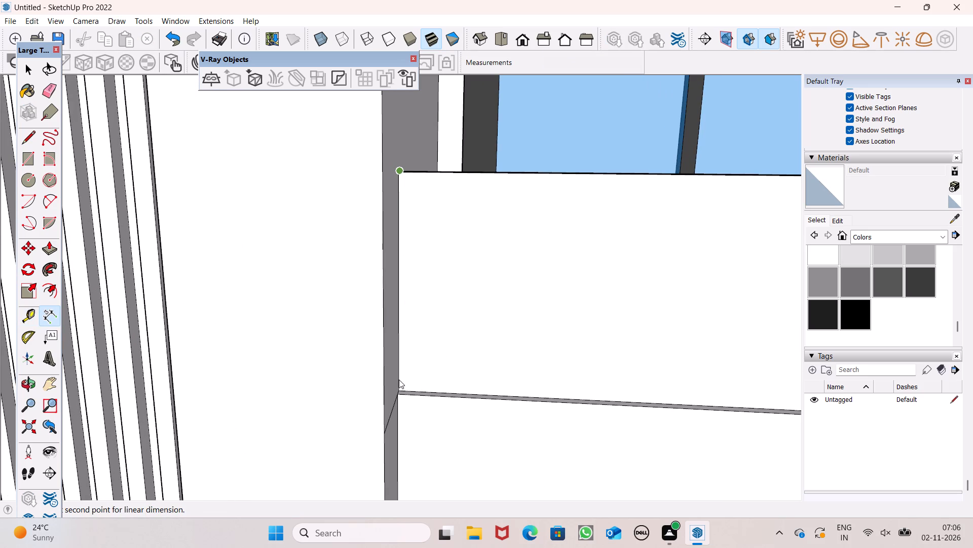
pyautogui.click(399, 390)
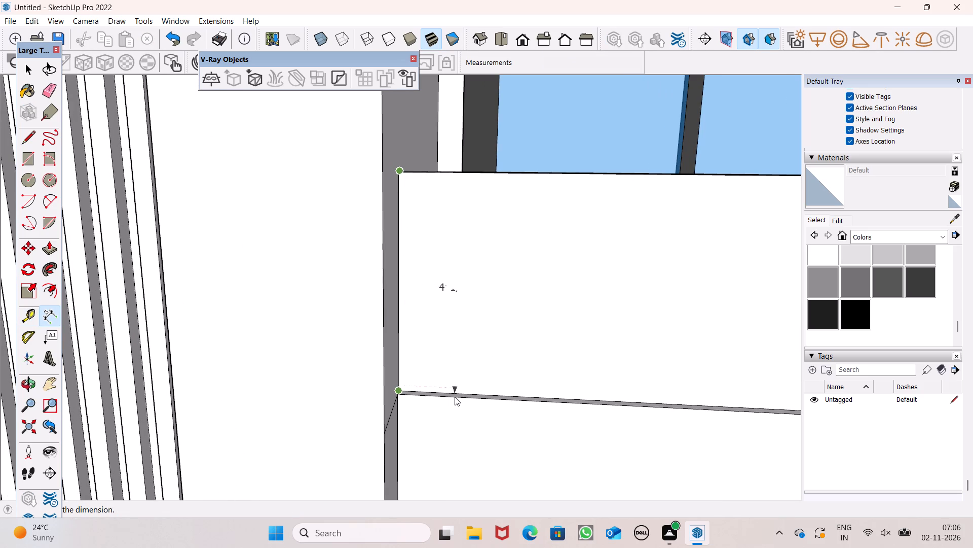
pyautogui.press('space')
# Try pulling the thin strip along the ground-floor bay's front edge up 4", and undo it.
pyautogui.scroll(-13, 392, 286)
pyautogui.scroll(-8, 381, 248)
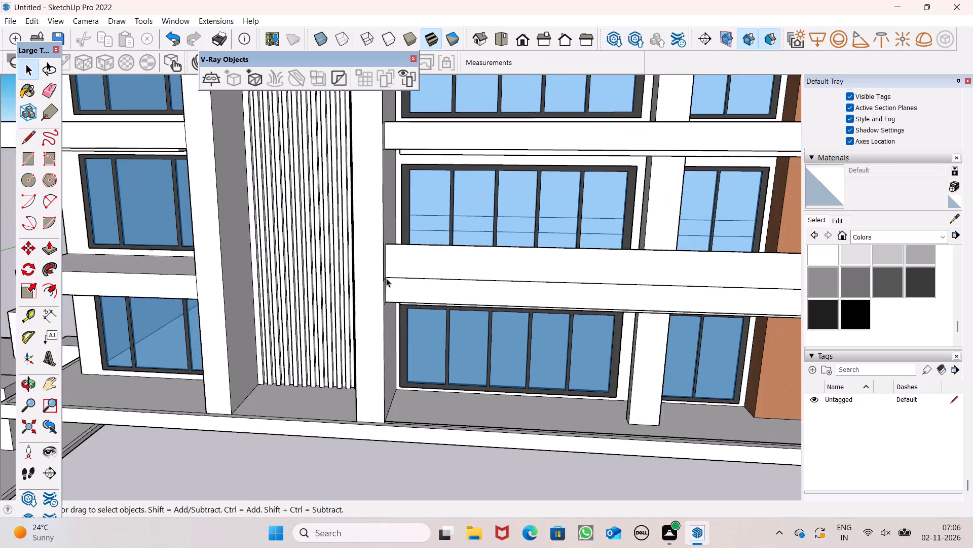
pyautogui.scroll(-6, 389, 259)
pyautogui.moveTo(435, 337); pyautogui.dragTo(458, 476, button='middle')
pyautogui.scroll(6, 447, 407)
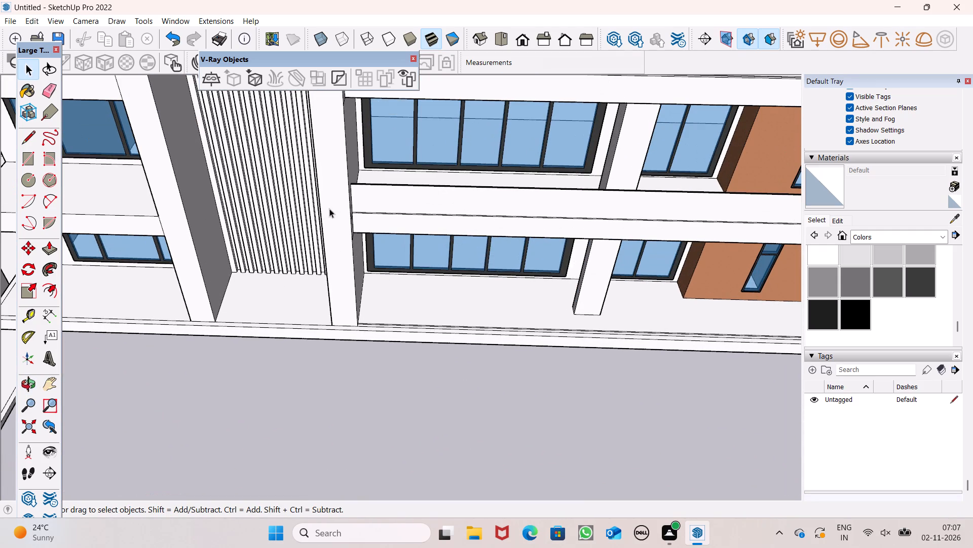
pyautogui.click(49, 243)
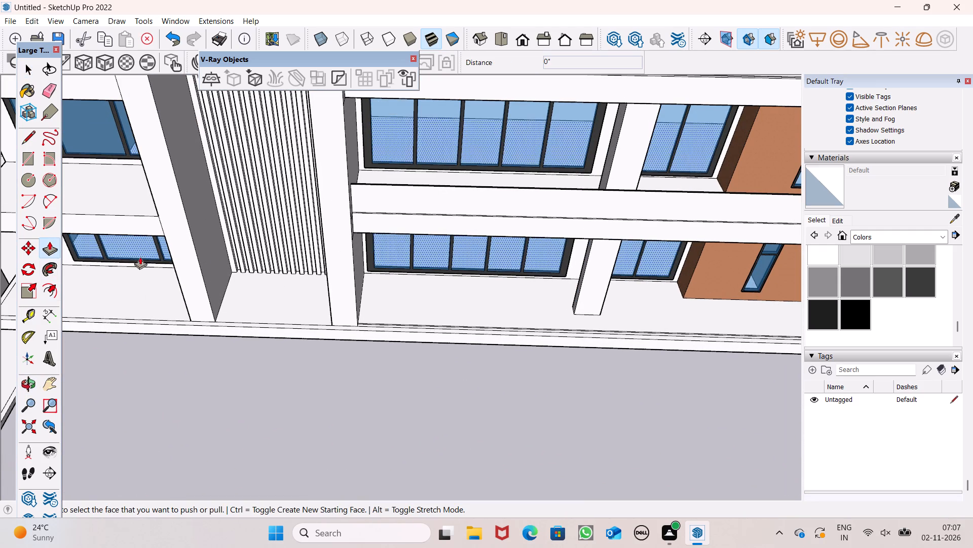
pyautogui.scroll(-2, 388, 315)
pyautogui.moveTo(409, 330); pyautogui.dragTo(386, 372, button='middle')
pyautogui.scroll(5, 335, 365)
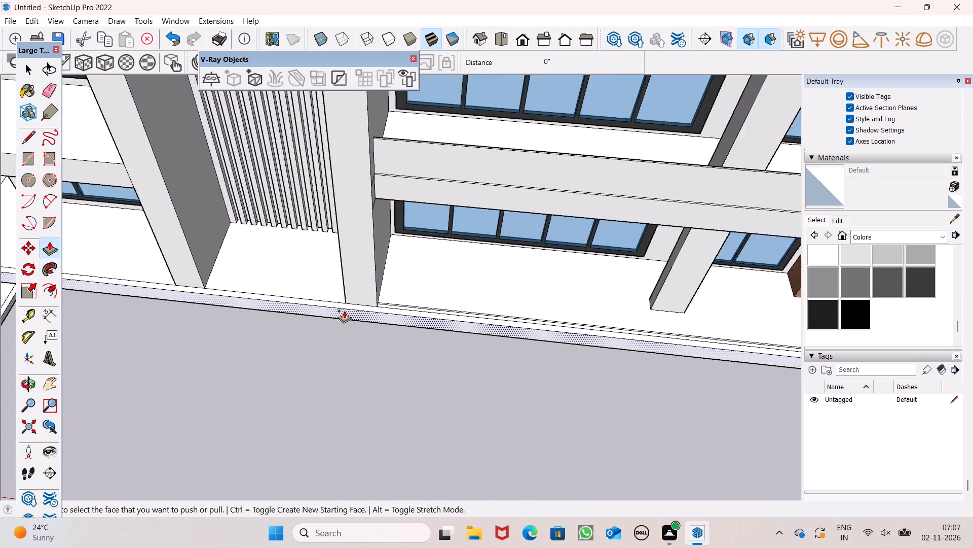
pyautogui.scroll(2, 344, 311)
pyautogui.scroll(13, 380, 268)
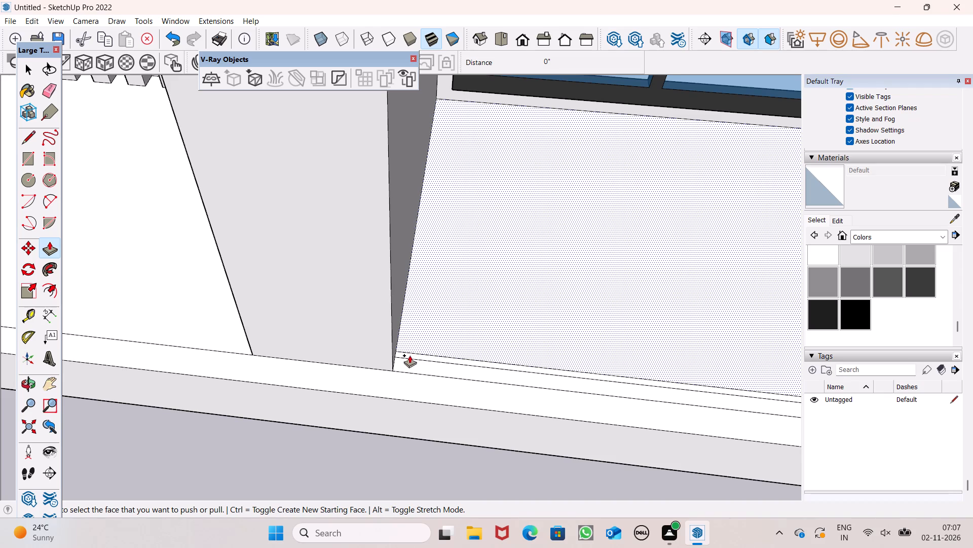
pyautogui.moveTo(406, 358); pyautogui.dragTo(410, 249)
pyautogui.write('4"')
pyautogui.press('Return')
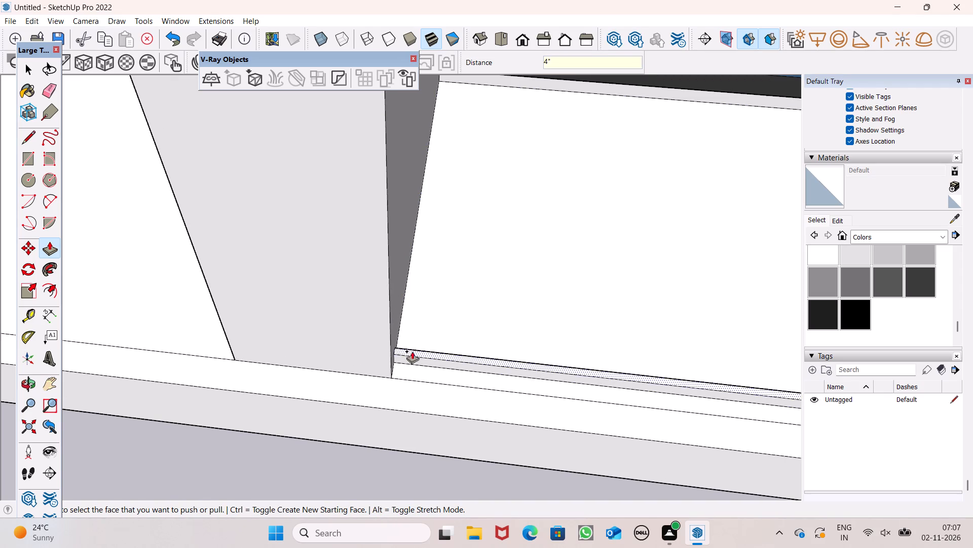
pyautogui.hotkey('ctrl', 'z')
# Pull the thin strip along the ground-floor bay's front edge up 4' as a parapet.
pyautogui.moveTo(415, 360); pyautogui.dragTo(420, 278)
pyautogui.press('4')
pyautogui.press("'")
pyautogui.press('Return')
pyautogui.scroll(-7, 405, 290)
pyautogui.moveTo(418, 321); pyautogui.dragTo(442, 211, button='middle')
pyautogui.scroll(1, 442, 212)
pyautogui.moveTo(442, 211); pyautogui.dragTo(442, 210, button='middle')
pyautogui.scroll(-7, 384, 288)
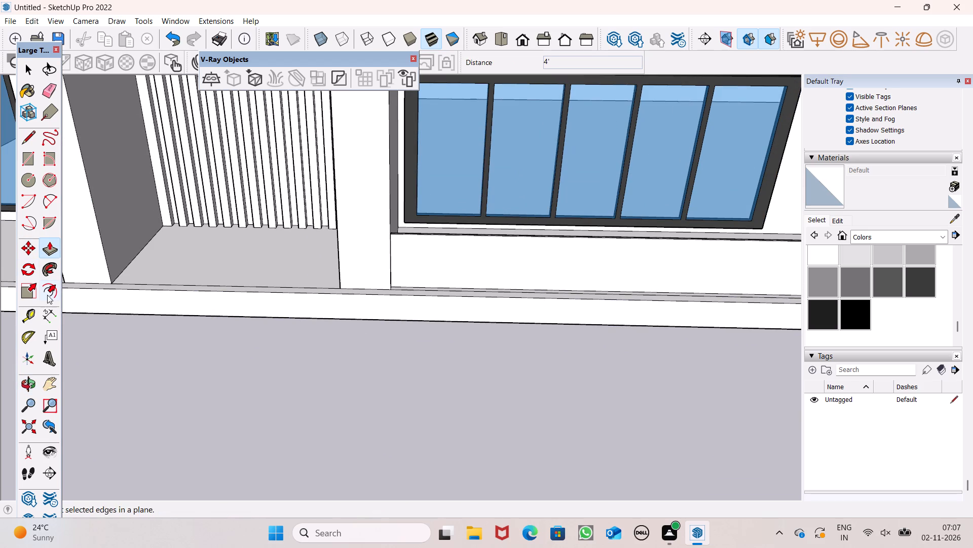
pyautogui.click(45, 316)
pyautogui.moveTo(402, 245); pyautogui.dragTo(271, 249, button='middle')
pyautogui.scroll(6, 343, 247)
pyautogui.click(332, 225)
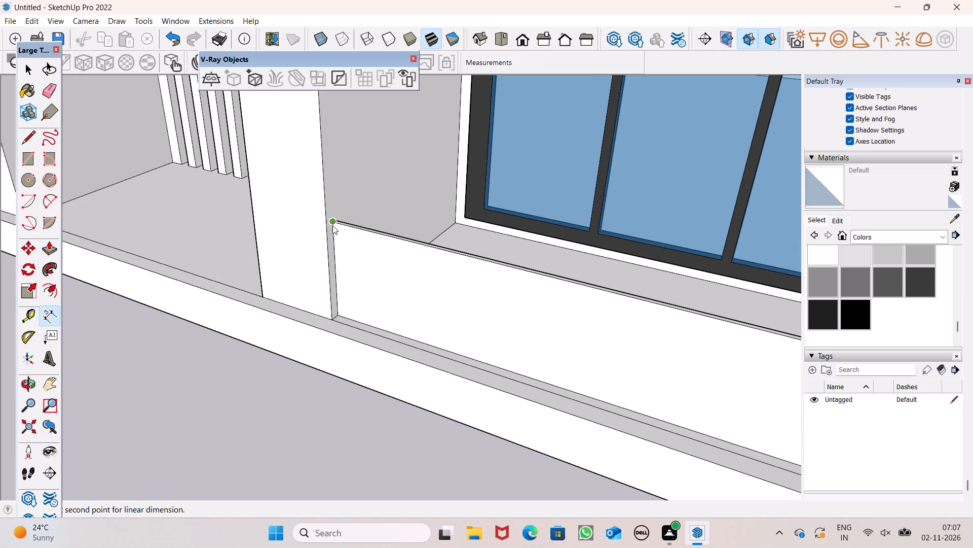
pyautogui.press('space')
# Examine the two new parapets against the whole facade from ground level and from above.
pyautogui.scroll(-8, 338, 253)
pyautogui.moveTo(342, 295); pyautogui.dragTo(365, 275, button='middle')
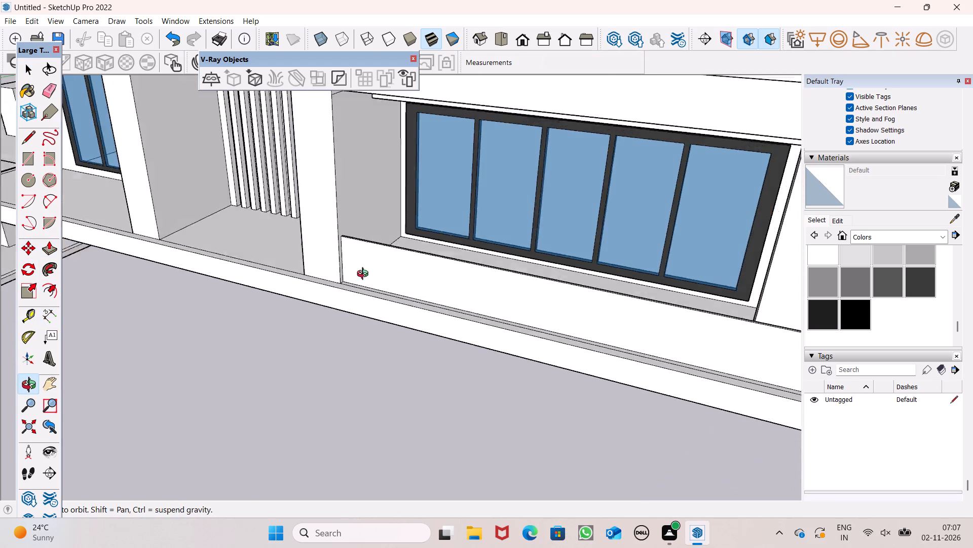
pyautogui.moveTo(365, 275); pyautogui.dragTo(424, 199, button='middle')
pyautogui.scroll(-7, 341, 236)
pyautogui.moveTo(362, 266); pyautogui.dragTo(456, 264, button='middle')
pyautogui.scroll(-7, 323, 246)
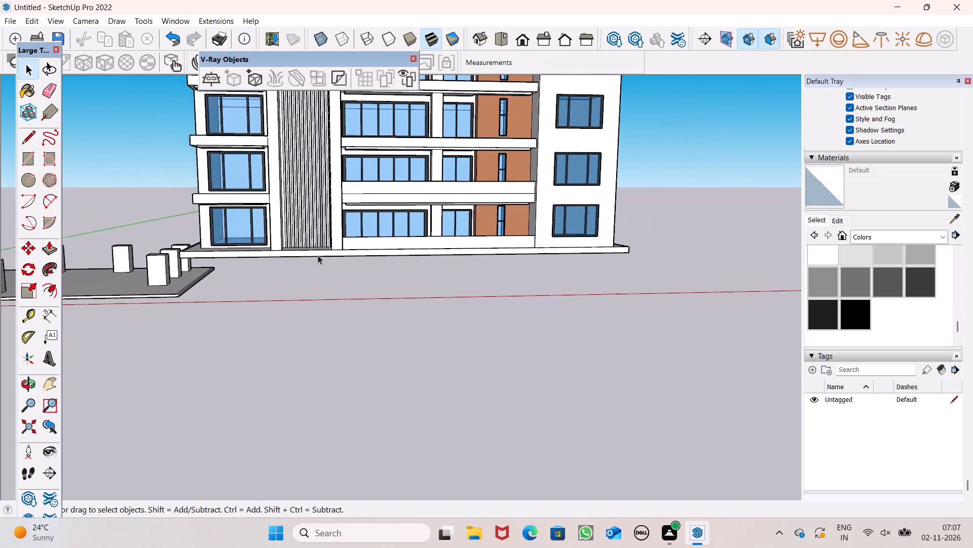
pyautogui.scroll(-2, 318, 255)
pyautogui.moveTo(421, 268); pyautogui.dragTo(337, 274, button='middle')
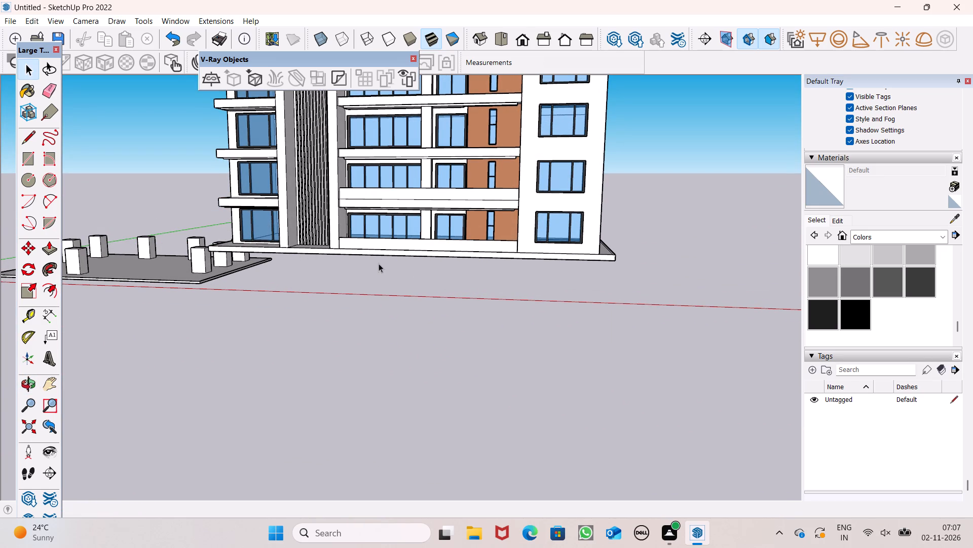
pyautogui.scroll(-6, 379, 263)
pyautogui.scroll(8, 360, 187)
pyautogui.scroll(-3, 369, 161)
pyautogui.moveTo(387, 211); pyautogui.dragTo(387, 273, button='middle')
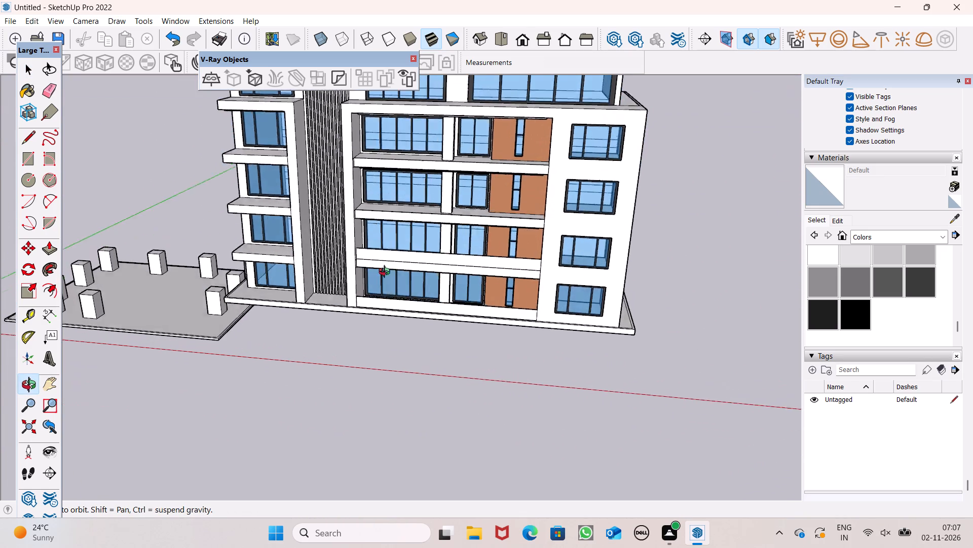
# Pull the thin strip along the front edge of the bay's second-lowest balcony up 4' as a parapet.
pyautogui.moveTo(387, 273); pyautogui.dragTo(386, 312, button='middle')
pyautogui.scroll(4, 386, 311)
pyautogui.scroll(-2, 408, 229)
pyautogui.moveTo(416, 241); pyautogui.dragTo(415, 335, button='middle')
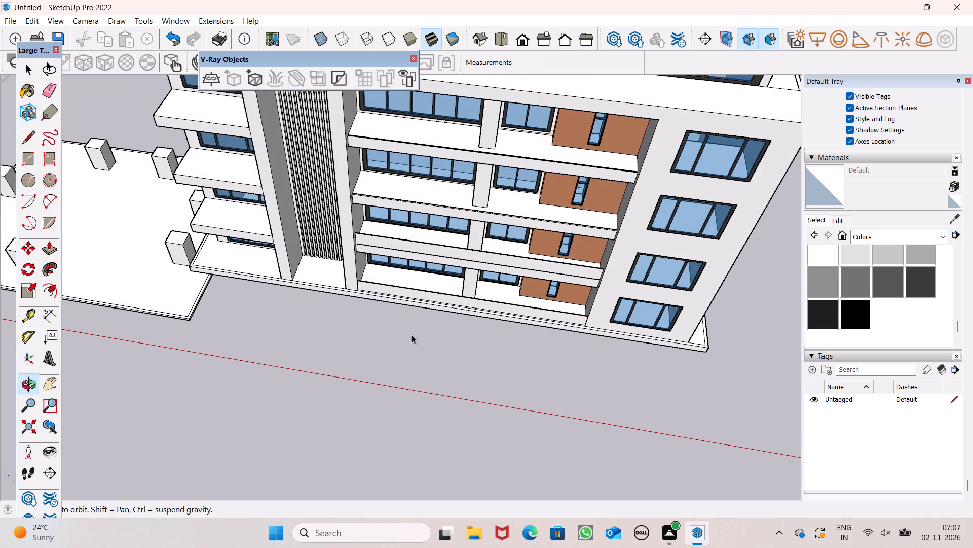
pyautogui.scroll(7, 341, 231)
pyautogui.scroll(10, 361, 166)
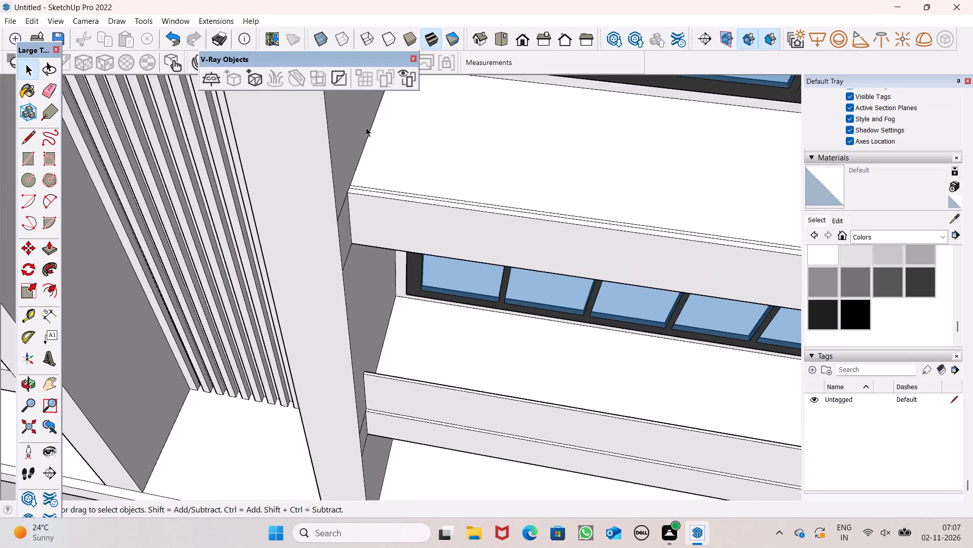
pyautogui.scroll(2, 366, 127)
pyautogui.click(48, 250)
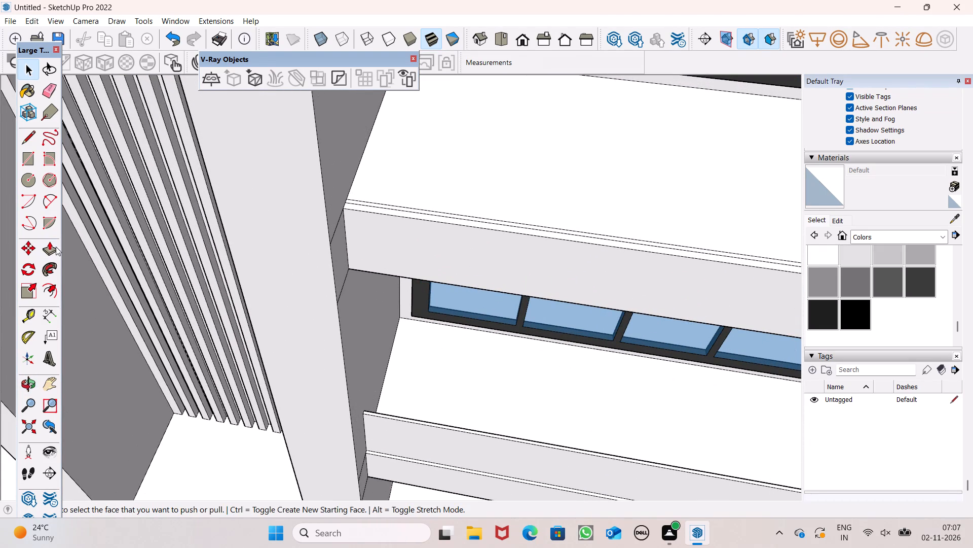
pyautogui.scroll(6, 285, 183)
pyautogui.moveTo(378, 213); pyautogui.dragTo(371, 143)
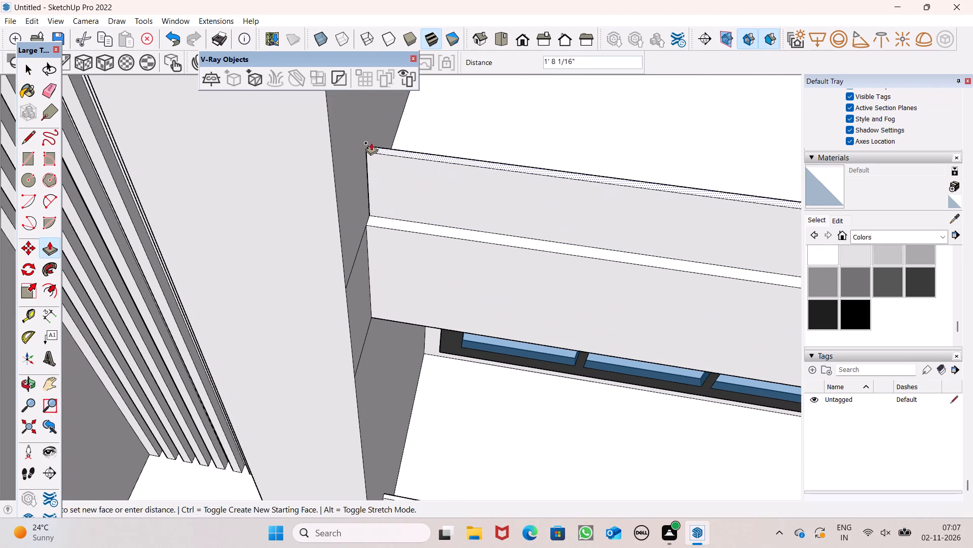
pyautogui.moveTo(371, 143); pyautogui.dragTo(369, 136)
pyautogui.write("4'")
pyautogui.press('Return')
# Pull the thin strip along the front edge of the bay's top balcony up 4' as a parapet.
pyautogui.scroll(-14, 364, 197)
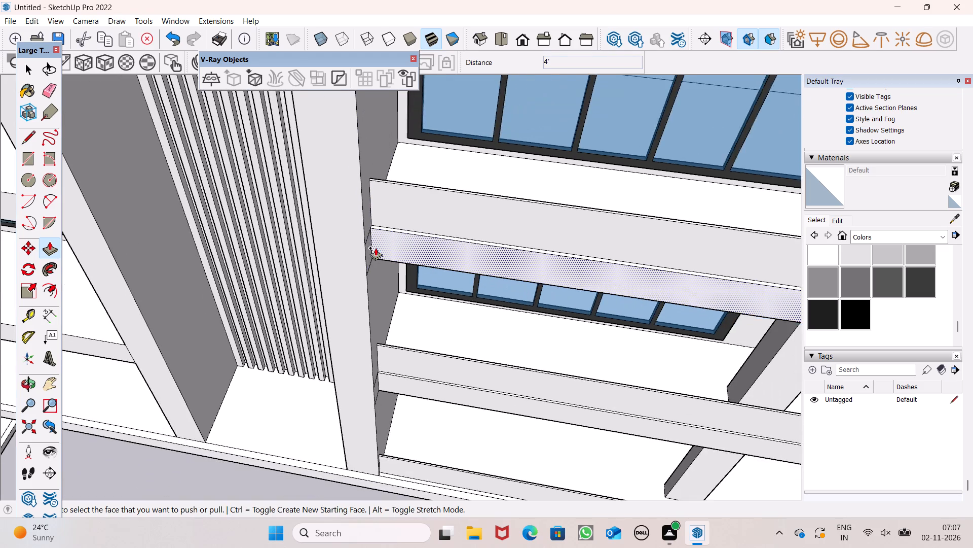
pyautogui.scroll(-7, 375, 239)
pyautogui.scroll(12, 387, 113)
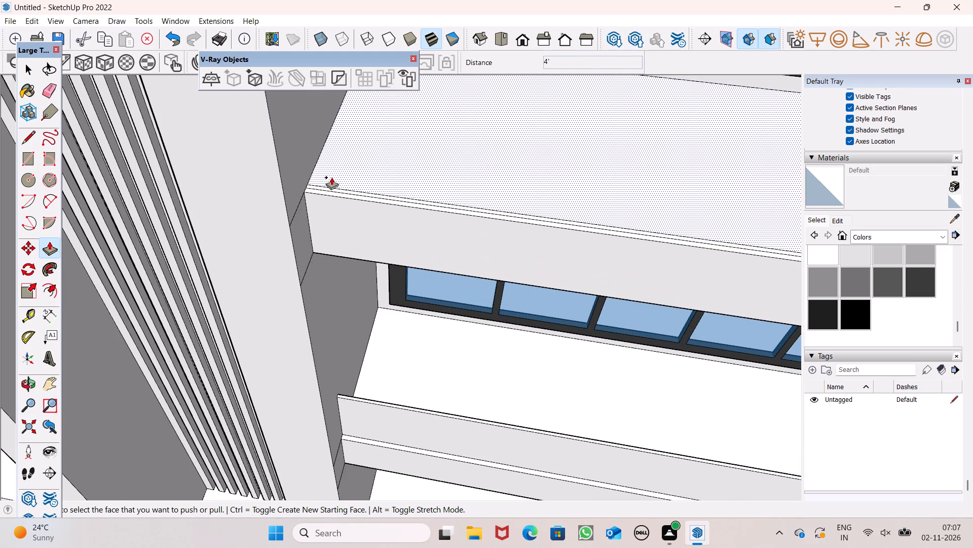
pyautogui.moveTo(325, 189); pyautogui.dragTo(323, 170)
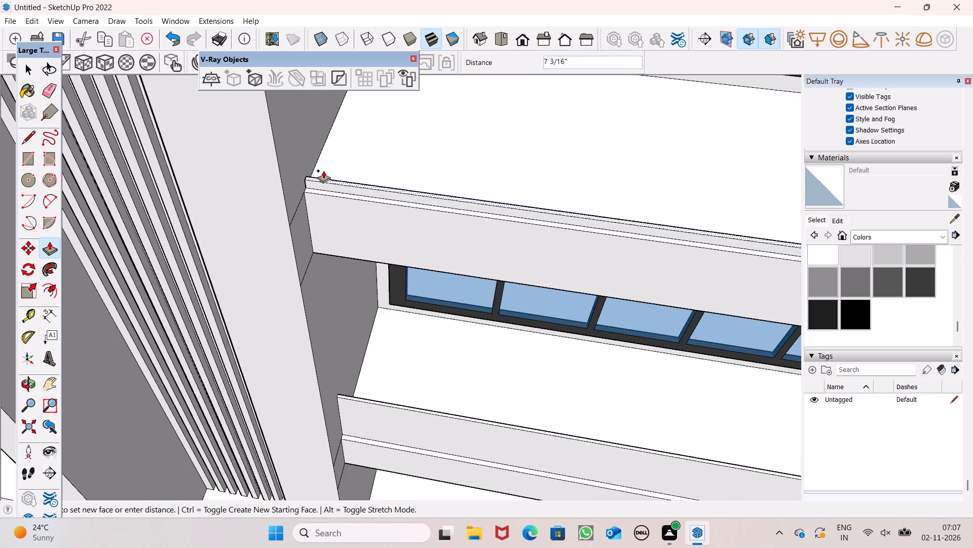
pyautogui.moveTo(323, 170); pyautogui.dragTo(316, 122)
pyautogui.write("4'")
pyautogui.press('Return')
# Examine the bay's balcony parapets against the whole facade from the front and from above.
pyautogui.scroll(-14, 329, 200)
pyautogui.moveTo(352, 232); pyautogui.dragTo(355, 168, button='middle')
pyautogui.scroll(2, 353, 177)
pyautogui.scroll(-7, 338, 237)
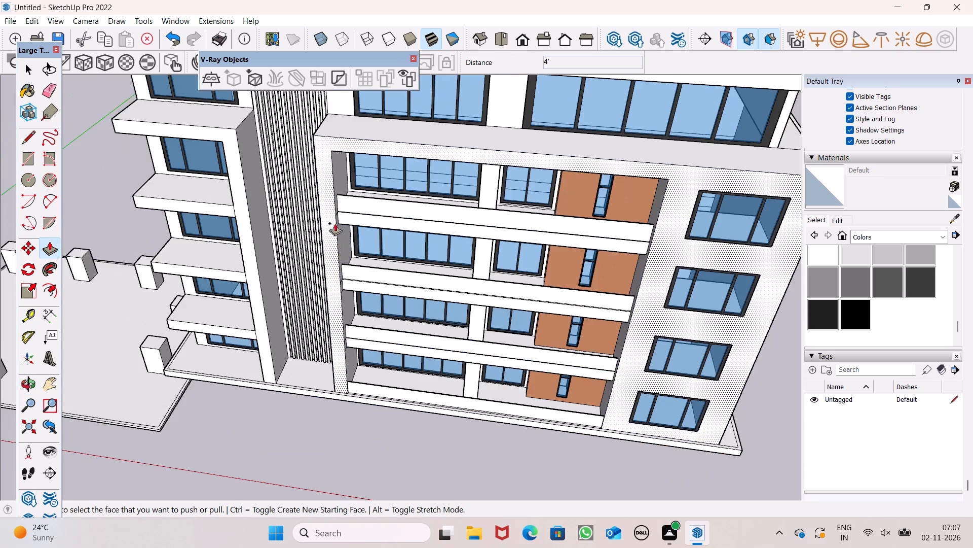
pyautogui.scroll(-6, 334, 219)
pyautogui.scroll(2, 331, 204)
pyautogui.scroll(-5, 410, 117)
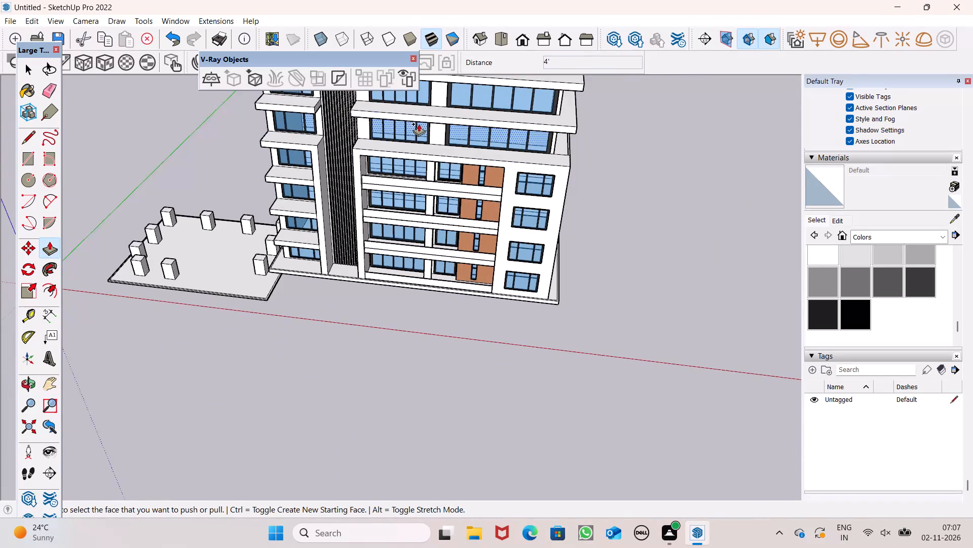
pyautogui.moveTo(414, 124); pyautogui.dragTo(463, 177, button='middle')
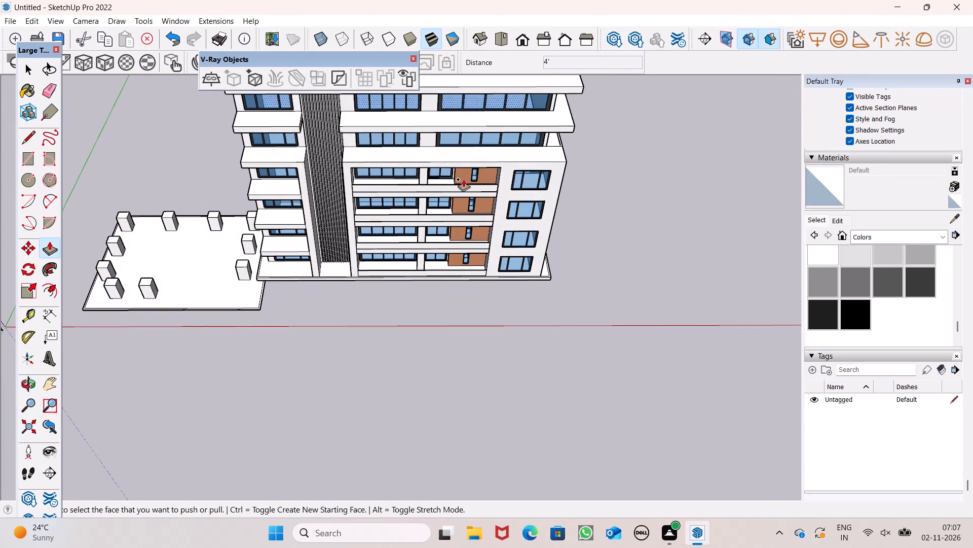
# Place a guide parallel to the front edge on top of the wide ledge above the bay's balconies.
pyautogui.click(30, 319)
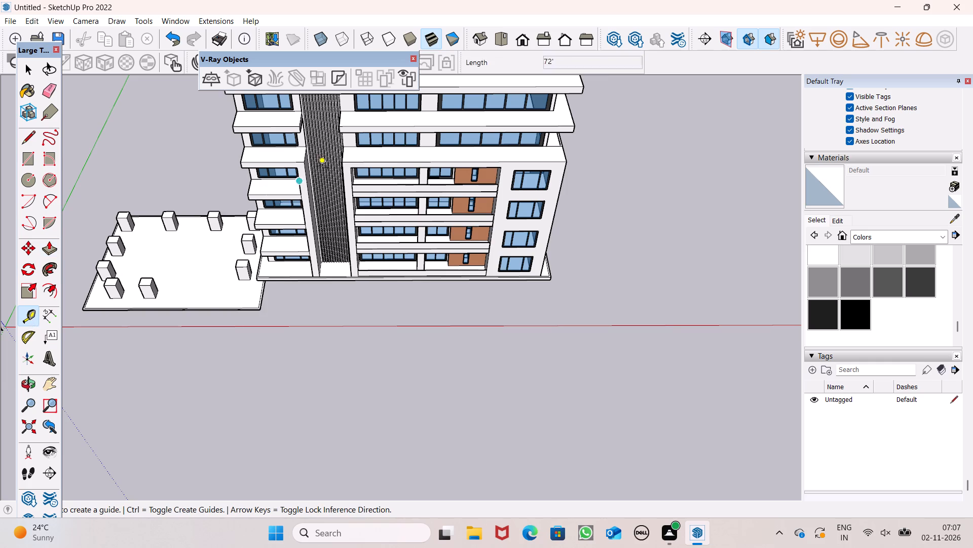
pyautogui.scroll(2, 365, 156)
pyautogui.moveTo(432, 178); pyautogui.dragTo(411, 182, button='middle')
pyautogui.scroll(6, 415, 184)
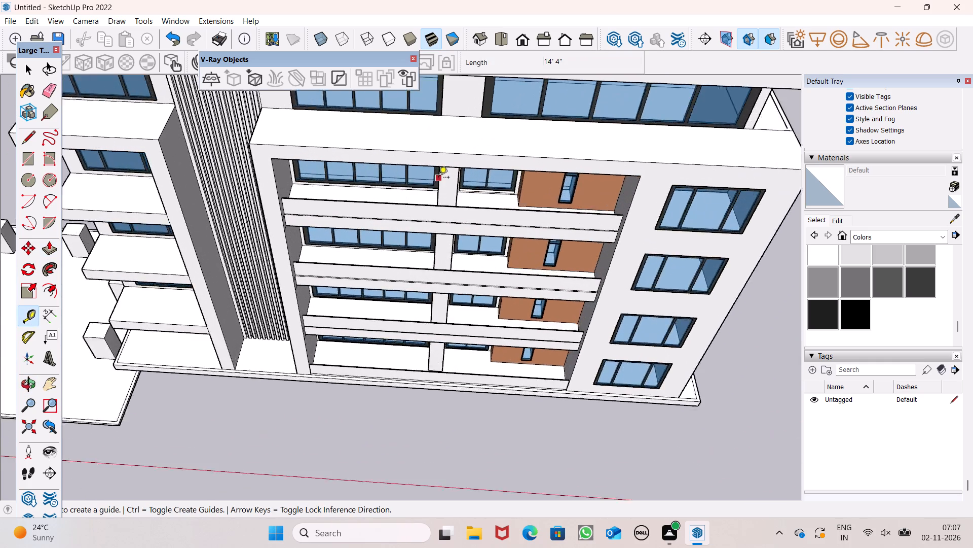
pyautogui.scroll(2, 438, 178)
pyautogui.scroll(-6, 424, 193)
pyautogui.moveTo(422, 183); pyautogui.dragTo(420, 218, button='middle')
pyautogui.scroll(1, 420, 218)
pyautogui.scroll(7, 402, 179)
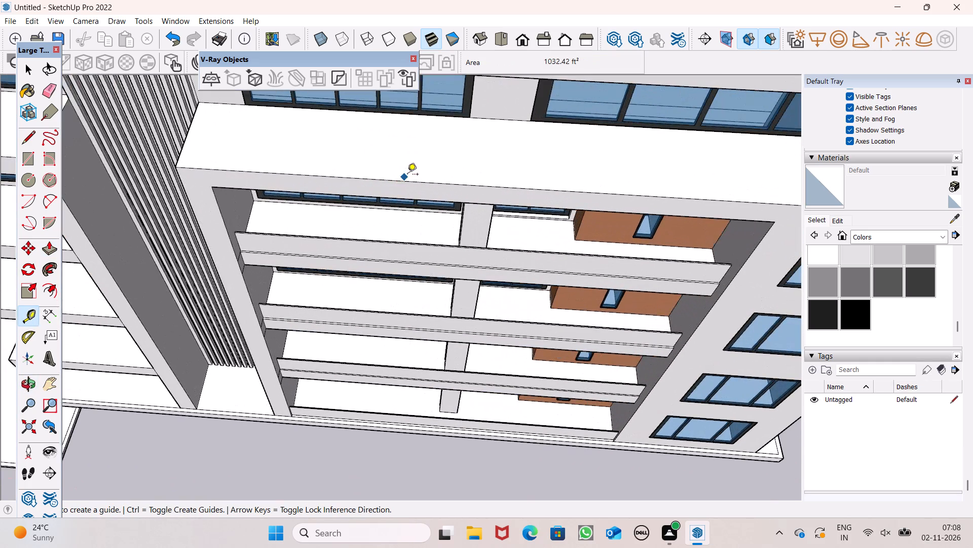
pyautogui.click(406, 180)
pyautogui.moveTo(407, 168); pyautogui.dragTo(410, 199, button='middle')
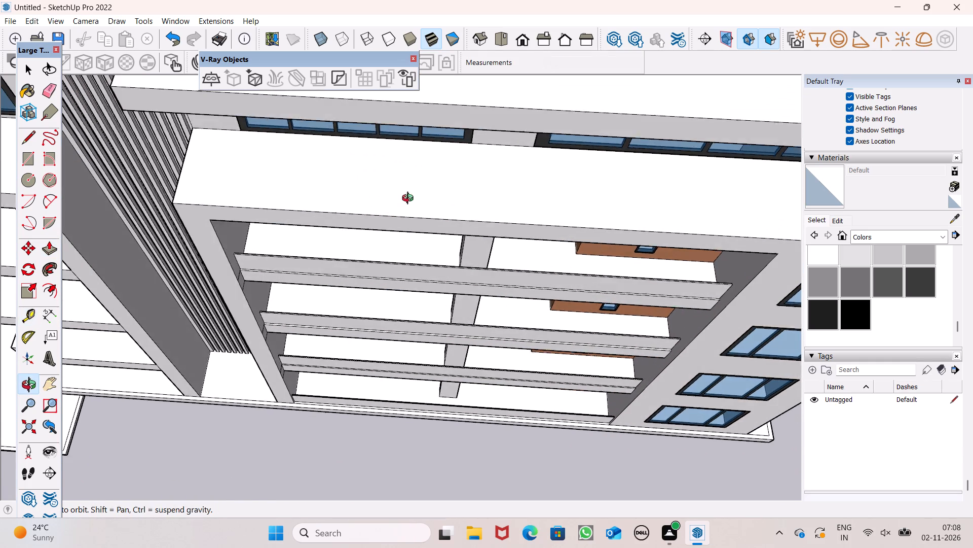
pyautogui.moveTo(410, 199); pyautogui.dragTo(410, 209, button='middle')
pyautogui.scroll(2, 431, 224)
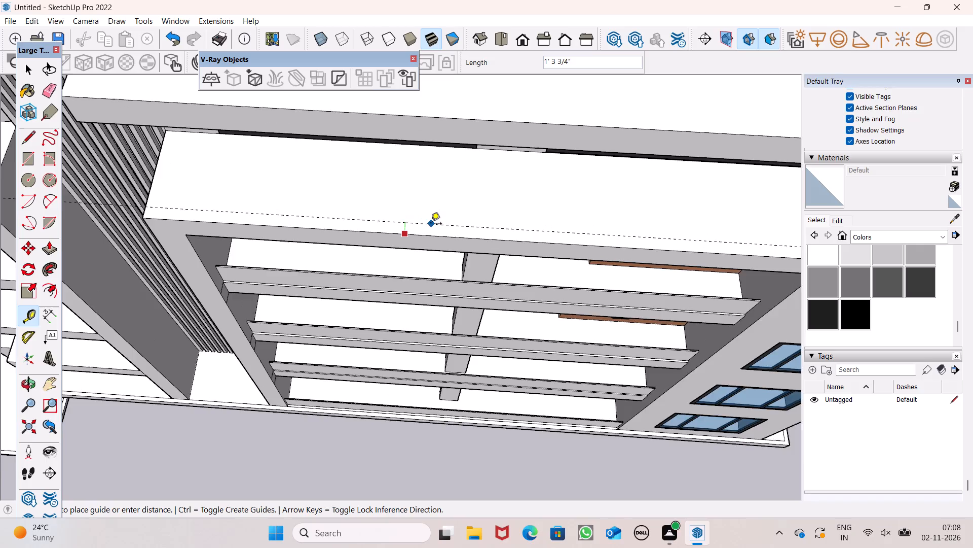
pyautogui.scroll(11, 431, 224)
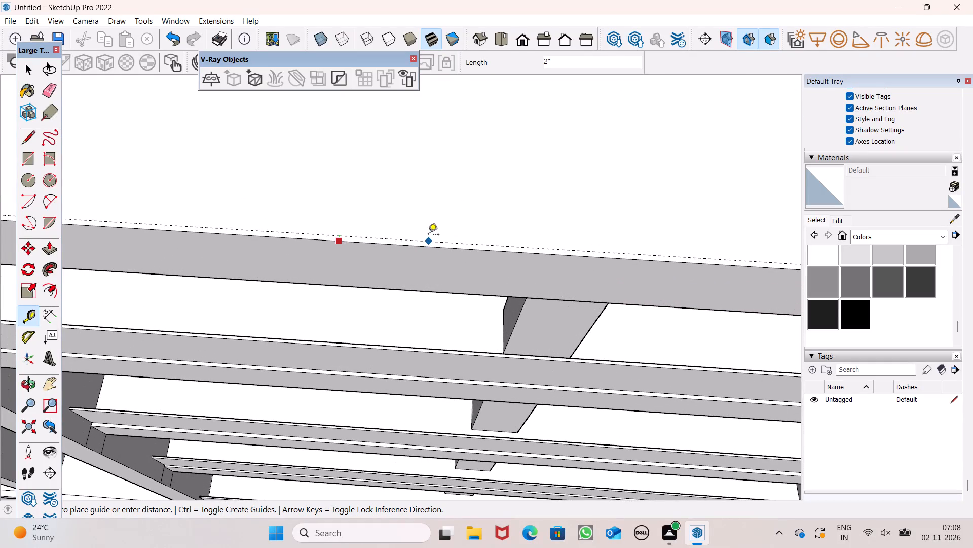
pyautogui.click(428, 233)
pyautogui.scroll(5, 421, 236)
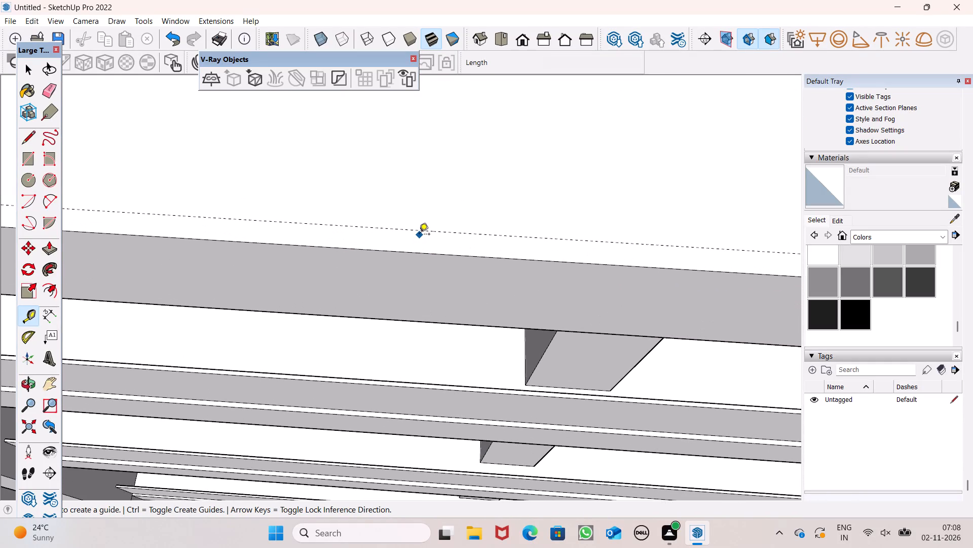
pyautogui.scroll(4, 419, 234)
# Place a second guide 2" behind the first one on top of the ledge above the balconies.
pyautogui.scroll(-8, 418, 230)
pyautogui.scroll(-16, 462, 160)
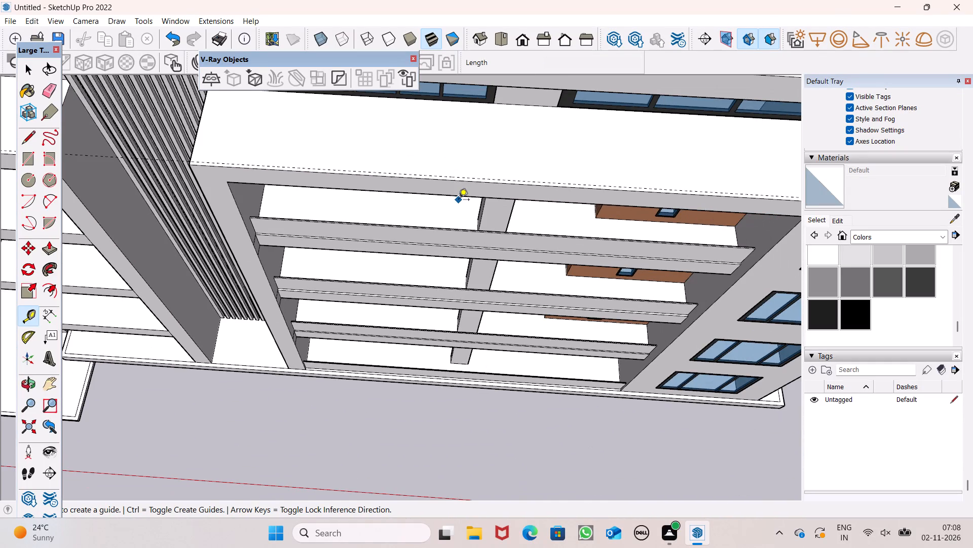
pyautogui.scroll(14, 450, 187)
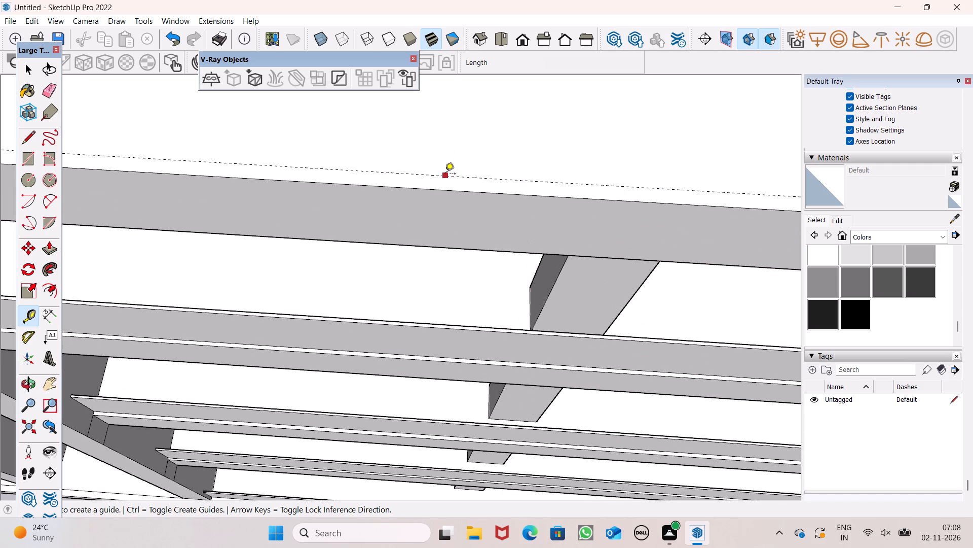
pyautogui.click(445, 175)
pyautogui.press('2')
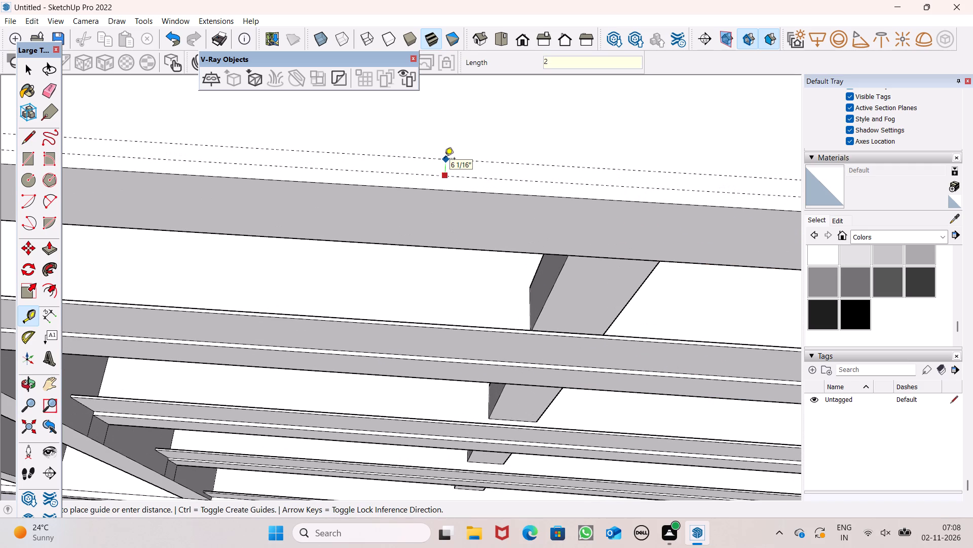
pyautogui.hotkey('shift', '"')
pyautogui.press('Return')
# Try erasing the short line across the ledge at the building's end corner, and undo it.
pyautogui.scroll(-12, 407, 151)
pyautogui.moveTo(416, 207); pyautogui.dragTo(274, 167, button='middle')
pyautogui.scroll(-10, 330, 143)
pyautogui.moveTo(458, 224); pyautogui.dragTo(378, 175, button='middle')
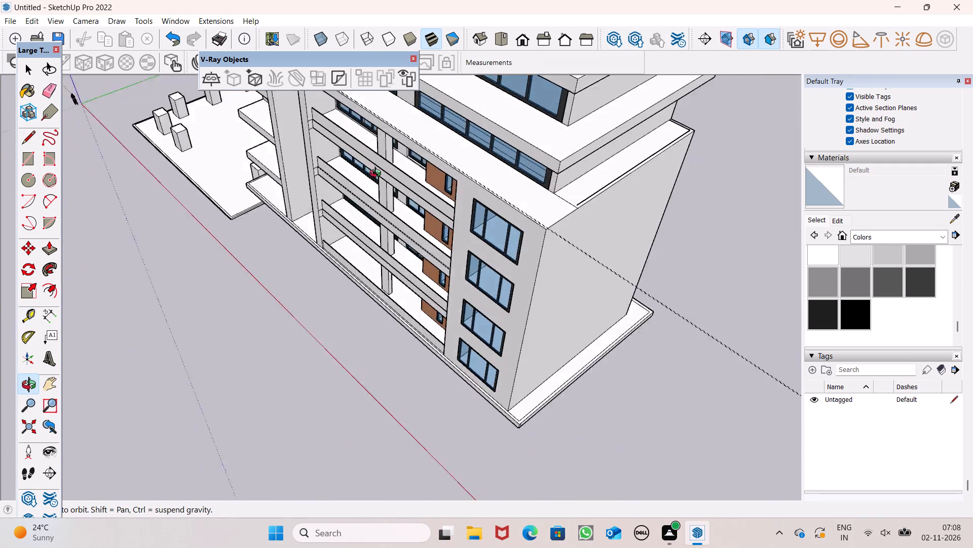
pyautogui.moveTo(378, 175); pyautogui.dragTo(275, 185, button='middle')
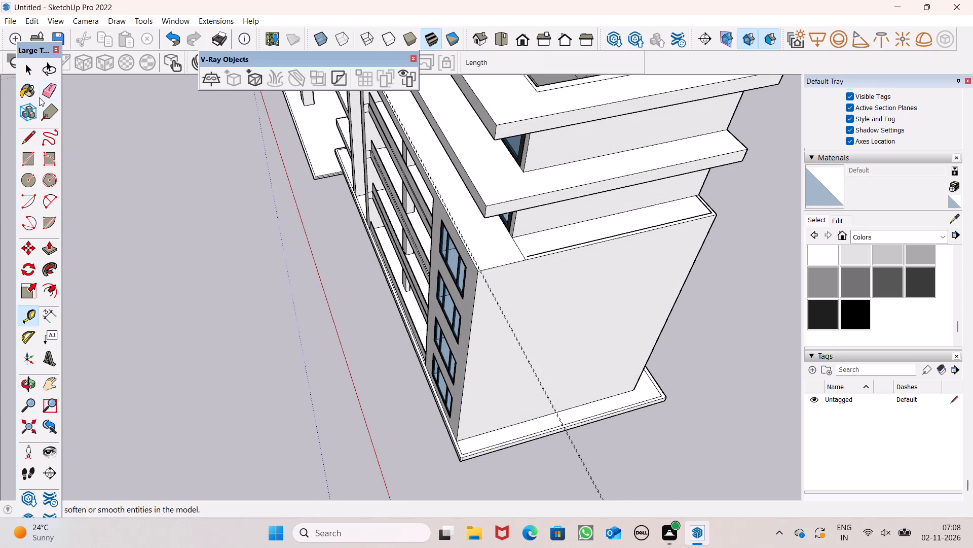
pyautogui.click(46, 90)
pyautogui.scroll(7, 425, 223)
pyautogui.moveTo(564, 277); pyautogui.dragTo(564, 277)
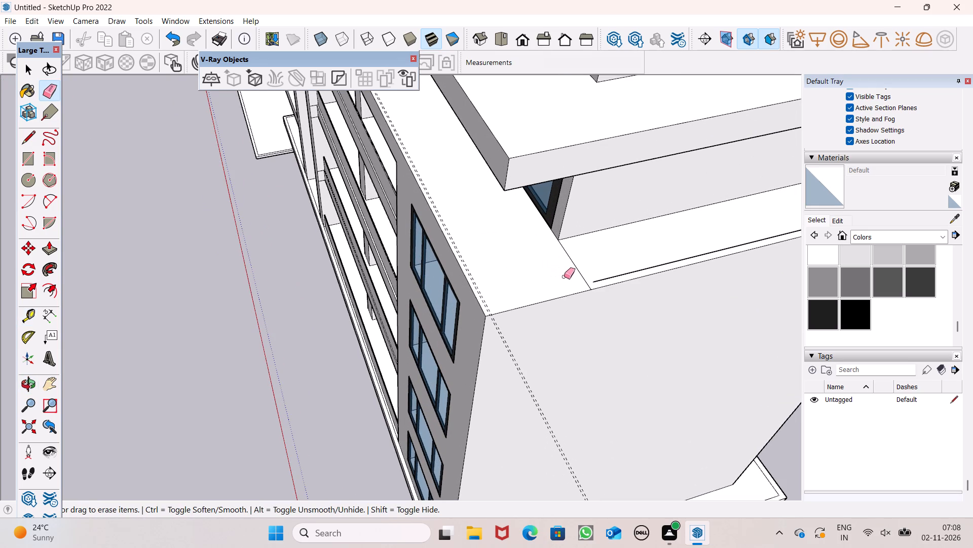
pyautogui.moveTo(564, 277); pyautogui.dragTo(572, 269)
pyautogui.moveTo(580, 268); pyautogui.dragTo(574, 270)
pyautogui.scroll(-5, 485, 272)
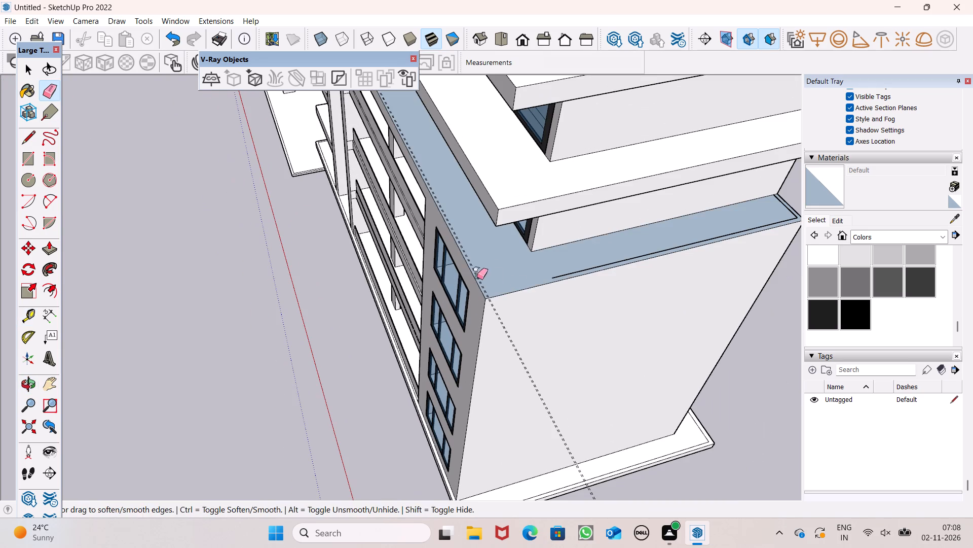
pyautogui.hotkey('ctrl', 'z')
# Erase the leftover thin strip lines along the outer edge and back corner of the ledge over the end wall.
pyautogui.click(556, 275)
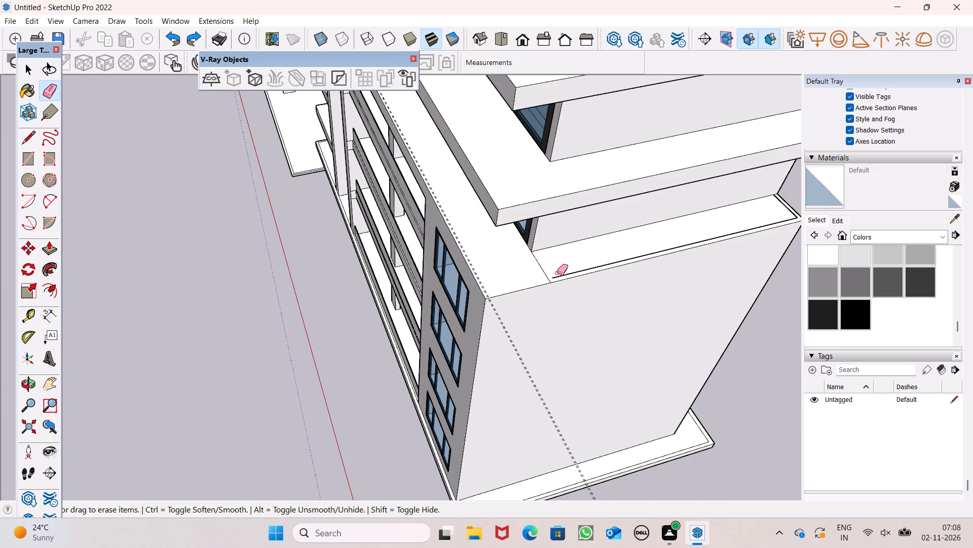
pyautogui.doubleClick(560, 272)
pyautogui.click(565, 275)
pyautogui.scroll(-2, 496, 258)
pyautogui.moveTo(498, 258); pyautogui.dragTo(410, 249, button='middle')
pyautogui.scroll(6, 454, 255)
pyautogui.scroll(-6, 343, 250)
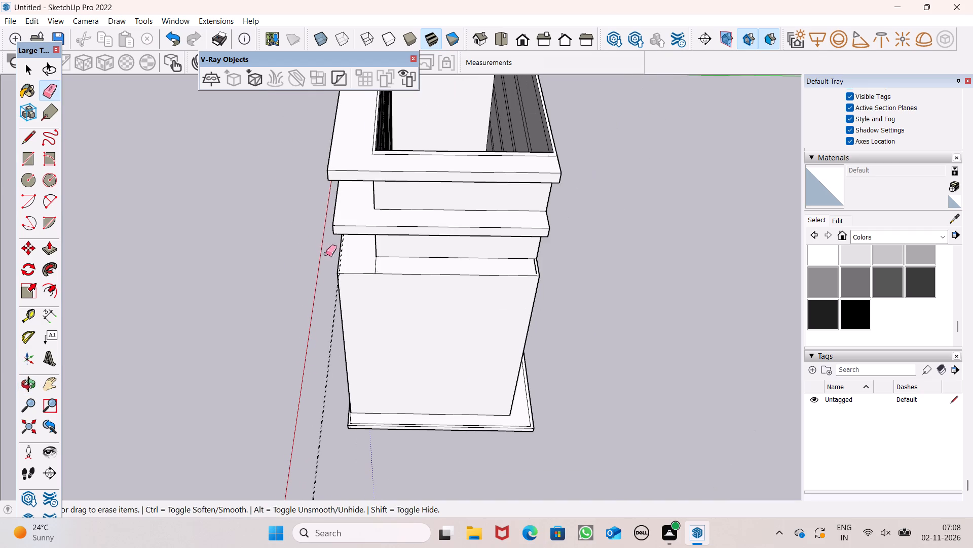
pyautogui.scroll(4, 333, 254)
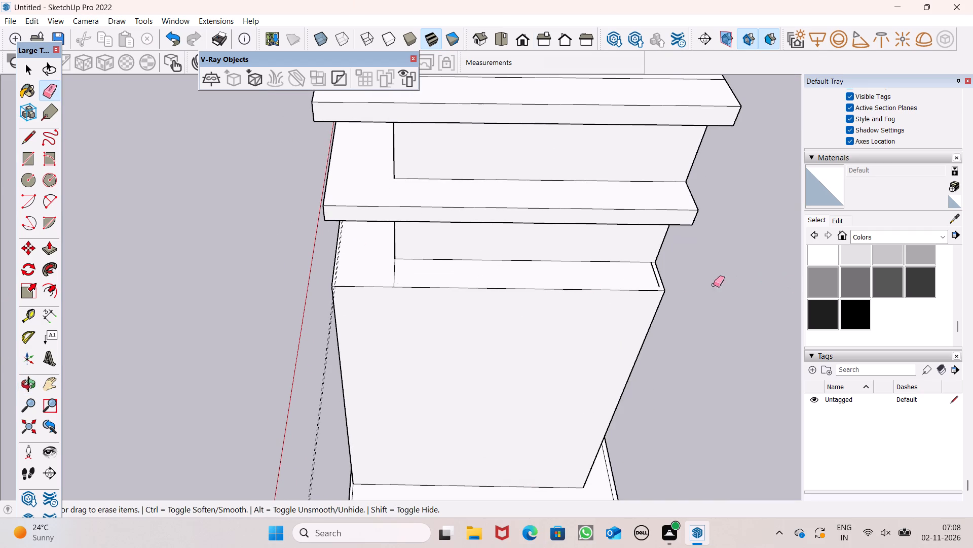
pyautogui.scroll(7, 681, 284)
pyautogui.moveTo(522, 250); pyautogui.dragTo(513, 252)
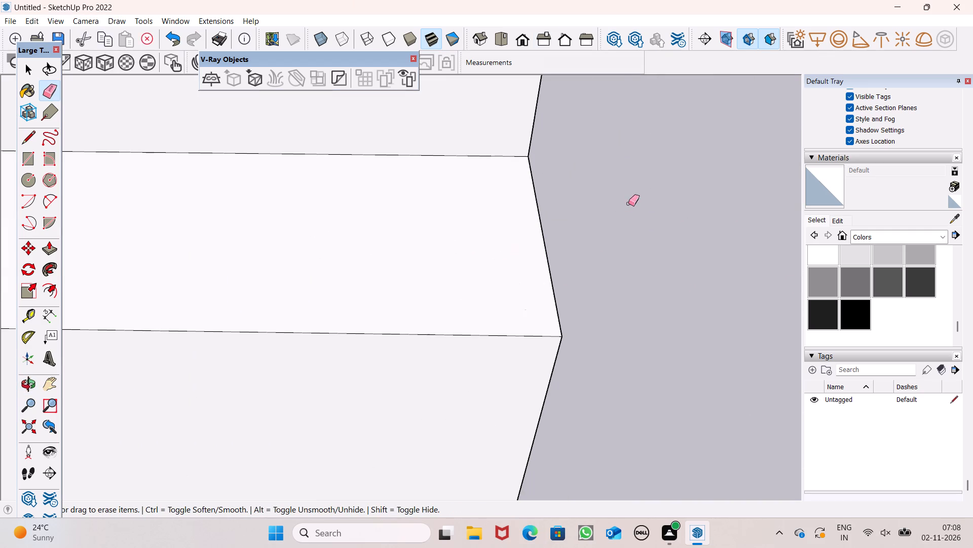
pyautogui.scroll(-12, 628, 203)
# Erase the short dividing line at the building's corner to merge the front and end ledge tops into one face.
pyautogui.scroll(6, 548, 211)
pyautogui.scroll(5, 476, 220)
pyautogui.moveTo(452, 218); pyautogui.dragTo(459, 211)
pyautogui.scroll(-5, 457, 216)
pyautogui.moveTo(441, 247); pyautogui.dragTo(530, 248, button='middle')
pyautogui.press('space')
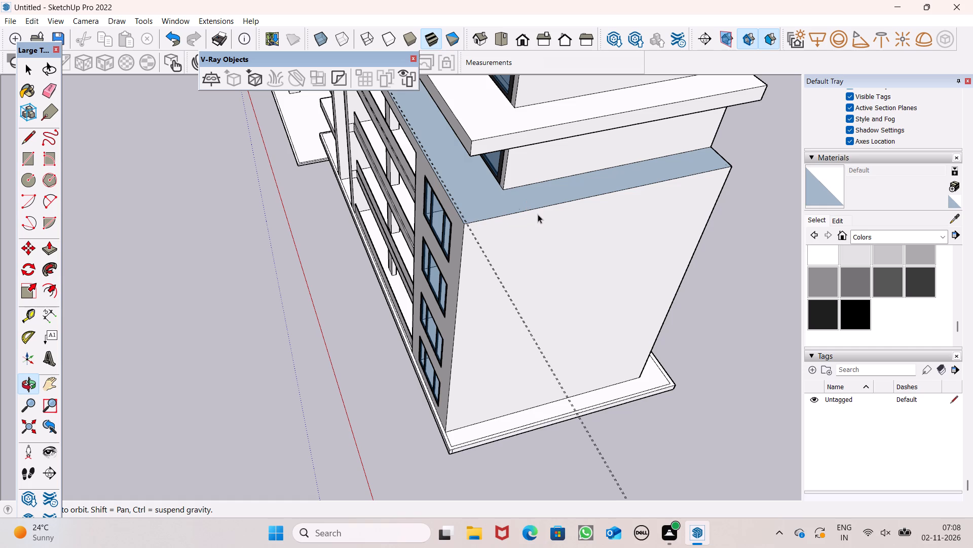
# Paint the merged ledge top above the balconies and end wall with Color M00.
pyautogui.scroll(-3, 716, 258)
pyautogui.moveTo(725, 242); pyautogui.dragTo(786, 231, button='middle')
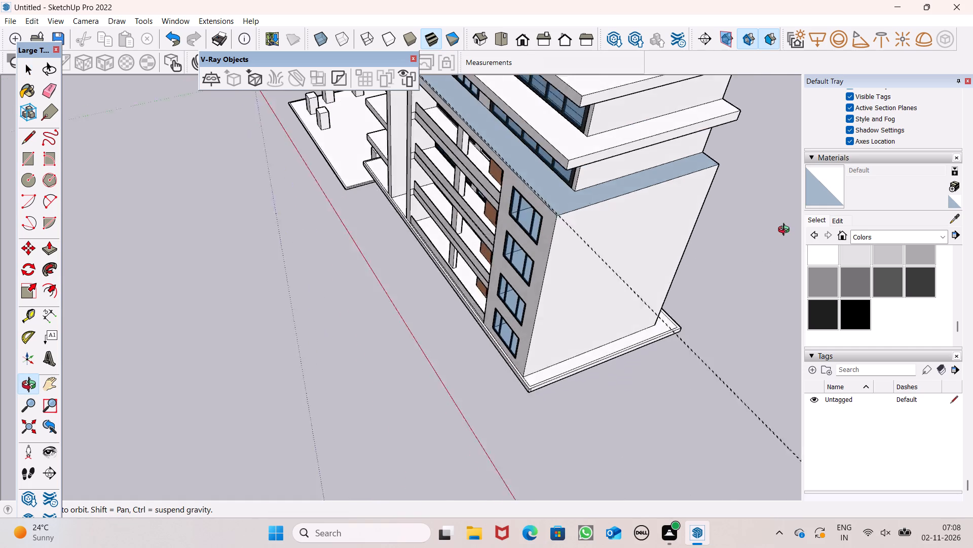
pyautogui.moveTo(786, 231); pyautogui.dragTo(787, 225, button='middle')
pyautogui.scroll(1, 788, 226)
pyautogui.scroll(1, 712, 210)
pyautogui.moveTo(705, 220); pyautogui.dragTo(680, 253, button='middle')
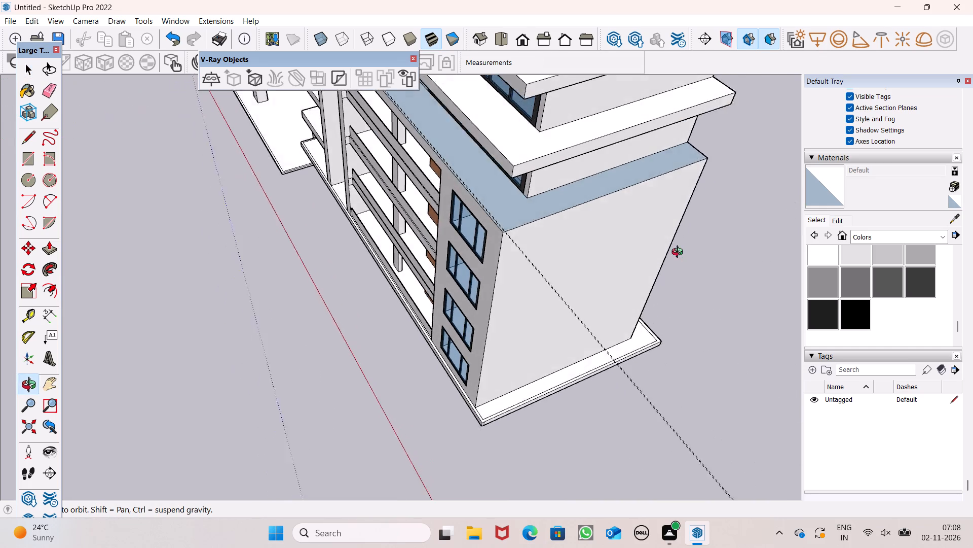
pyautogui.moveTo(680, 253); pyautogui.dragTo(676, 256, button='middle')
pyautogui.scroll(1, 680, 256)
pyautogui.click(825, 251)
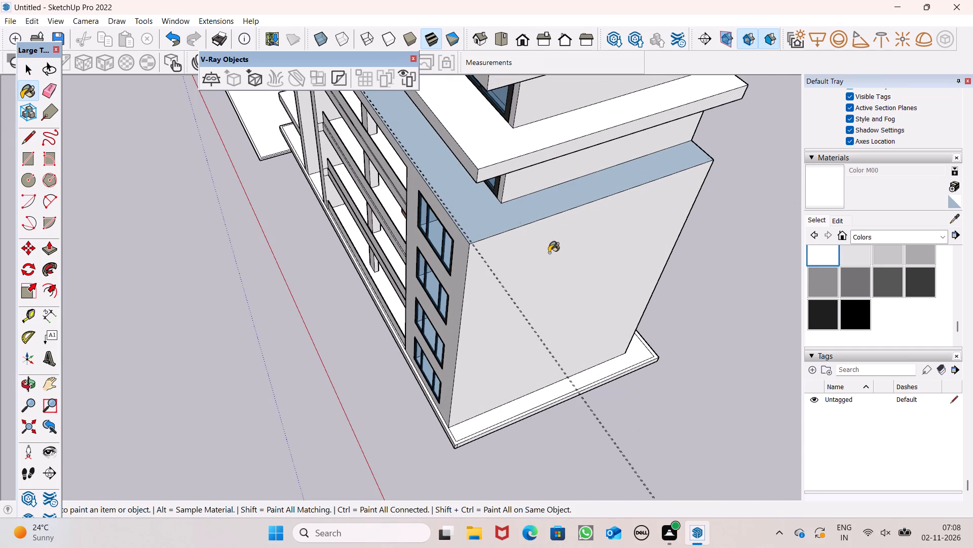
pyautogui.click(489, 224)
pyautogui.scroll(-3, 488, 229)
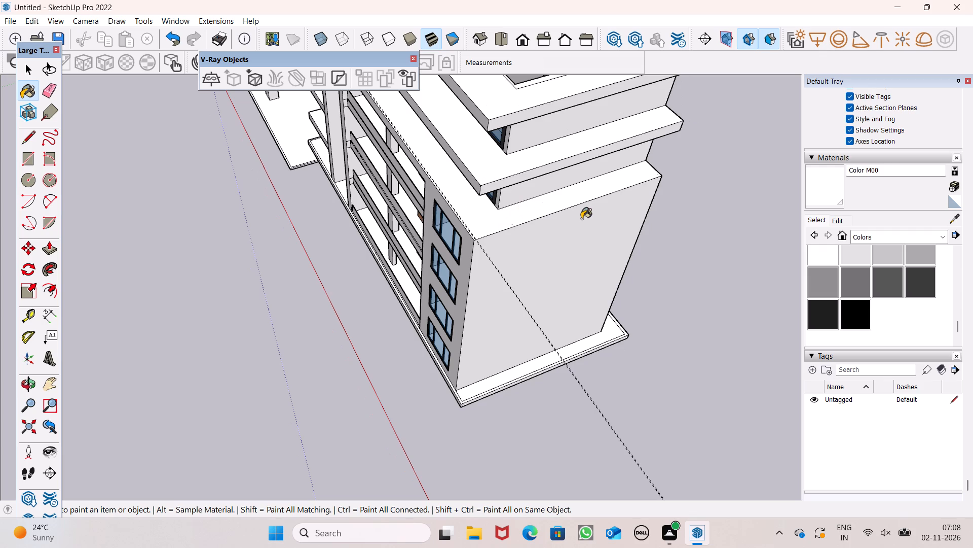
pyautogui.scroll(-1, 614, 254)
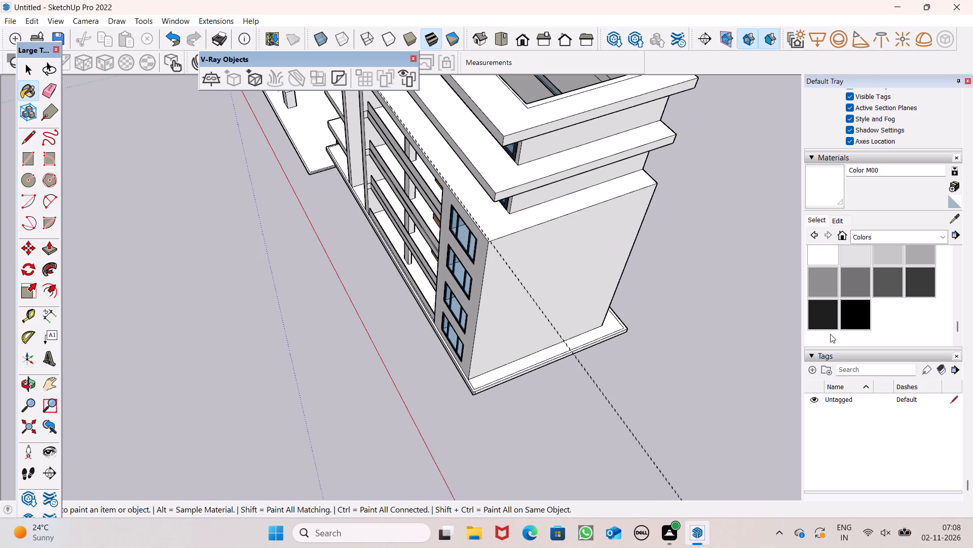
pyautogui.moveTo(830, 333); pyautogui.dragTo(699, 359, button='middle')
pyautogui.press('space')
pyautogui.scroll(-2, 713, 321)
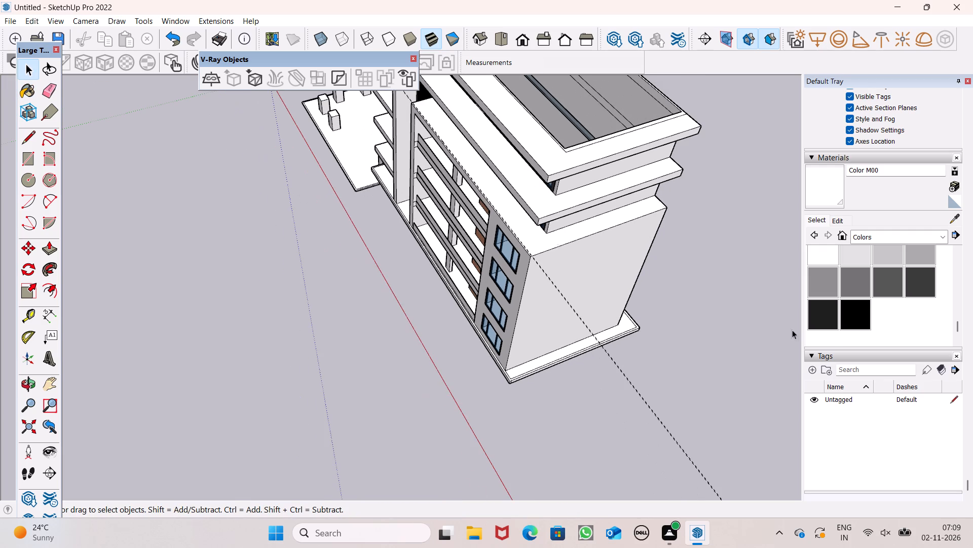
# Place a guide line about 4" in from the ledge's outer edge over the end wall, parallel to that edge.
pyautogui.moveTo(804, 332); pyautogui.dragTo(655, 355, button='middle')
pyautogui.scroll(-1, 582, 164)
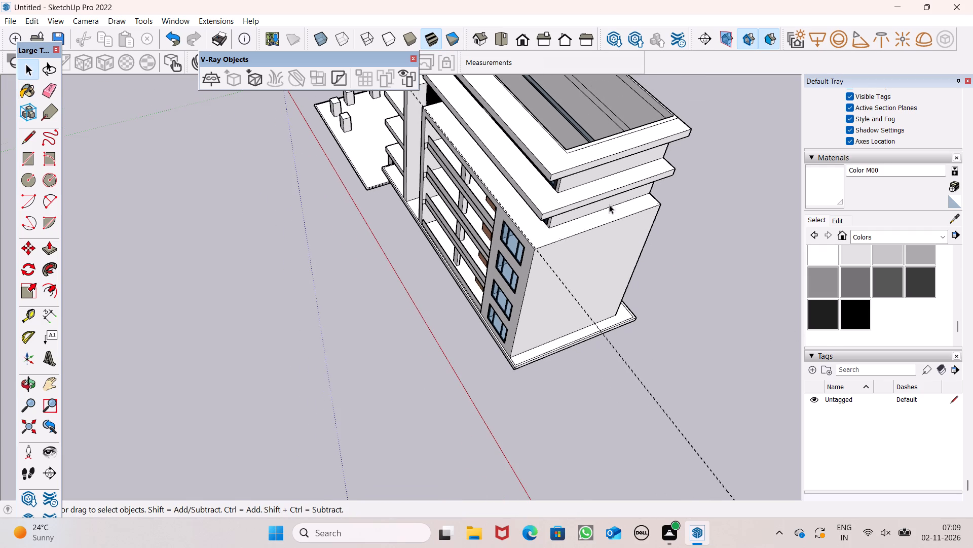
pyautogui.moveTo(669, 281); pyautogui.dragTo(531, 293, button='middle')
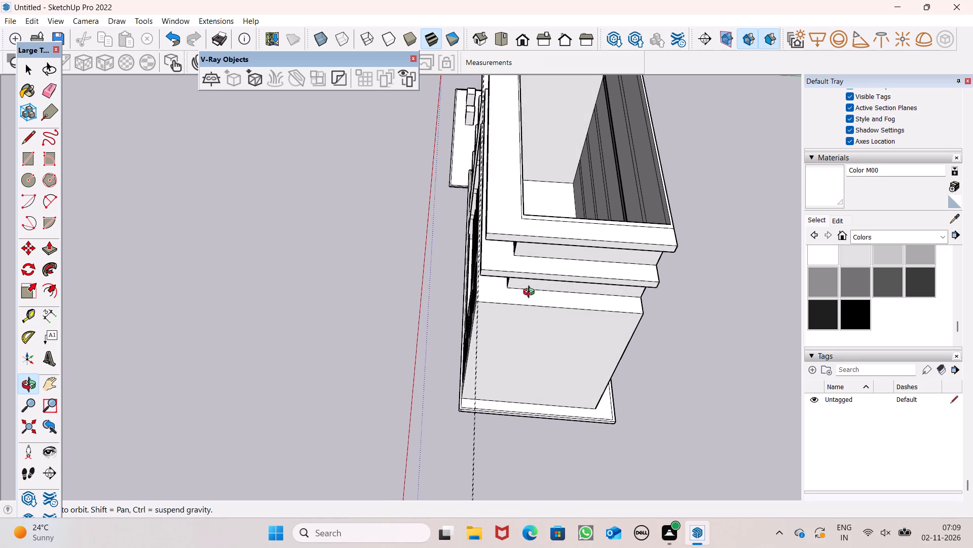
pyautogui.moveTo(531, 293); pyautogui.dragTo(531, 292, button='middle')
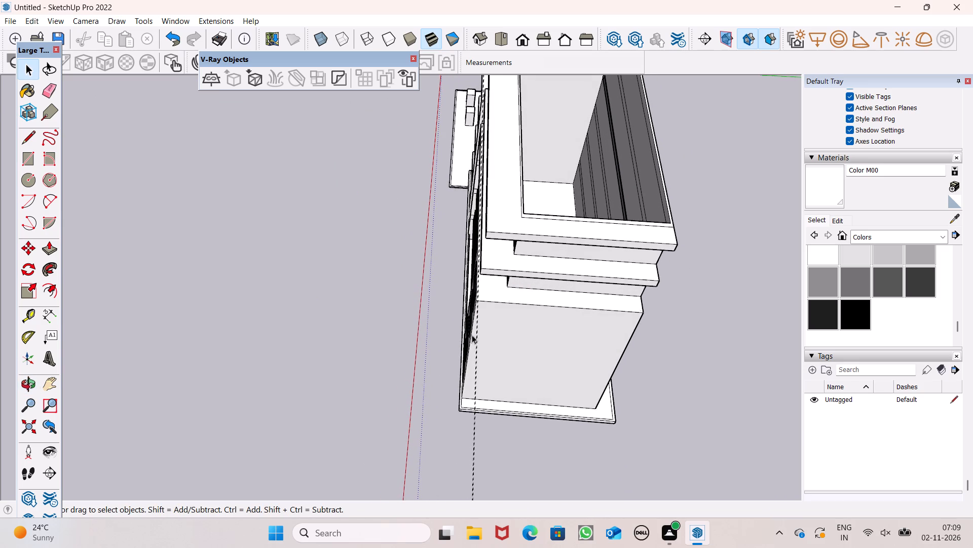
pyautogui.scroll(-1, 486, 335)
pyautogui.moveTo(473, 376); pyautogui.dragTo(474, 407, button='middle')
pyautogui.scroll(6, 511, 365)
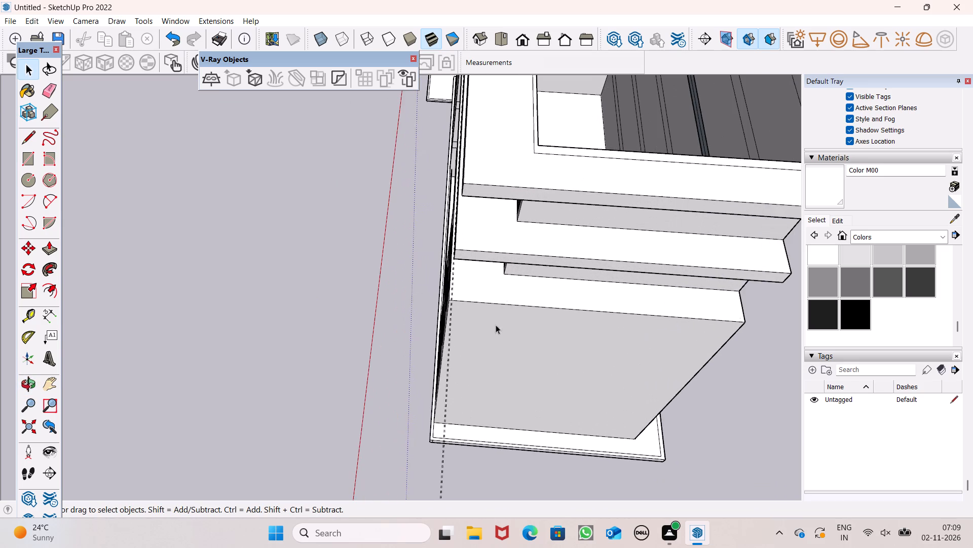
pyautogui.scroll(6, 477, 255)
pyautogui.moveTo(526, 319); pyautogui.dragTo(529, 282, button='middle')
pyautogui.scroll(2, 529, 291)
pyautogui.scroll(-2, 456, 291)
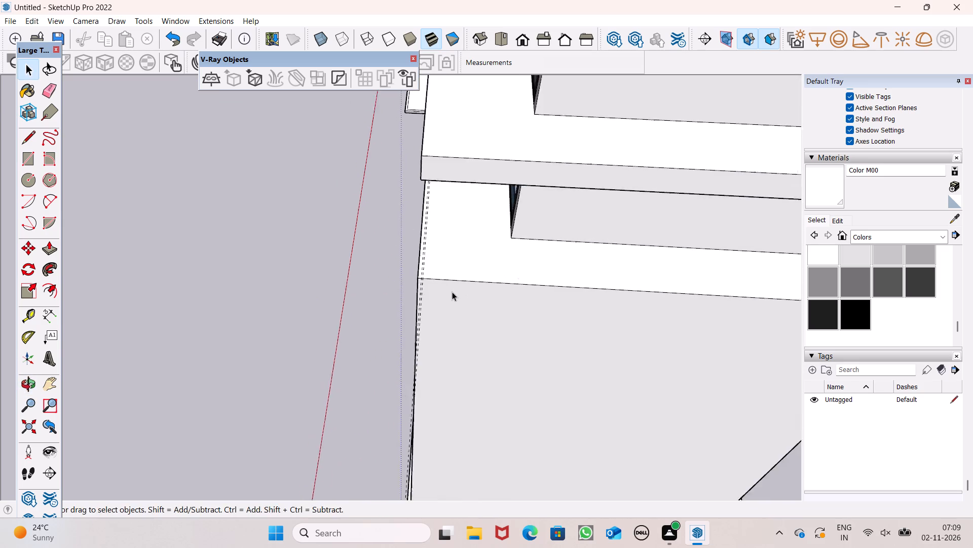
pyautogui.scroll(-1, 452, 292)
pyautogui.moveTo(451, 306); pyautogui.dragTo(458, 359, button='middle')
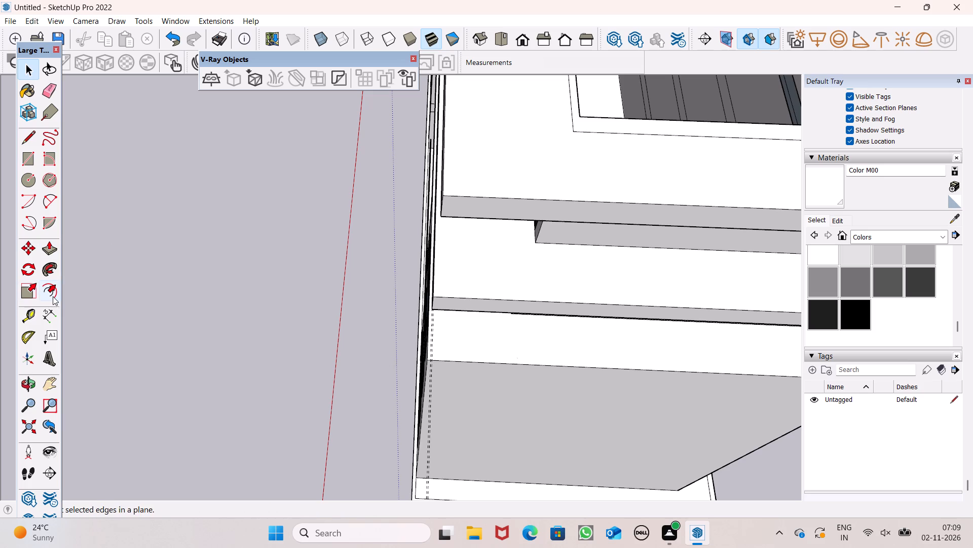
pyautogui.click(28, 320)
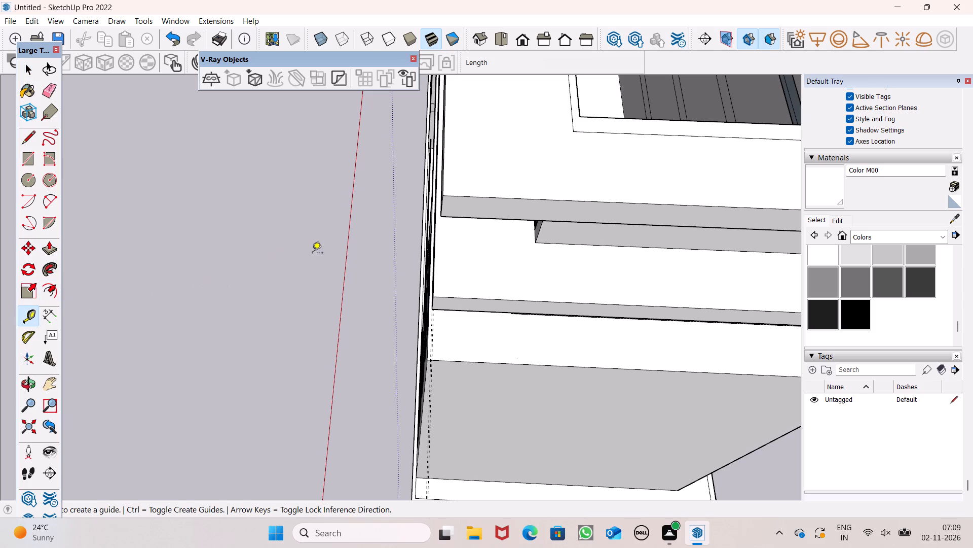
pyautogui.scroll(-1, 438, 307)
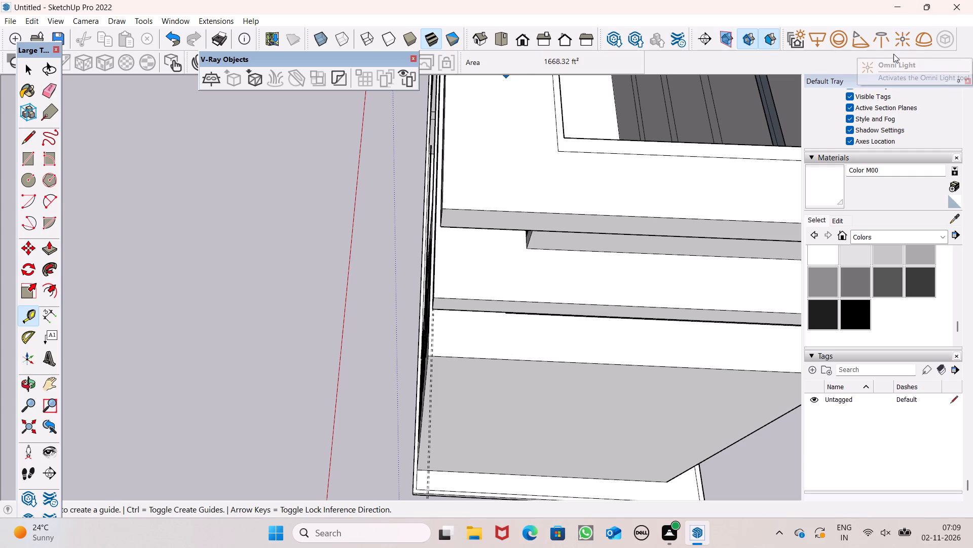
pyautogui.scroll(-4, 351, 313)
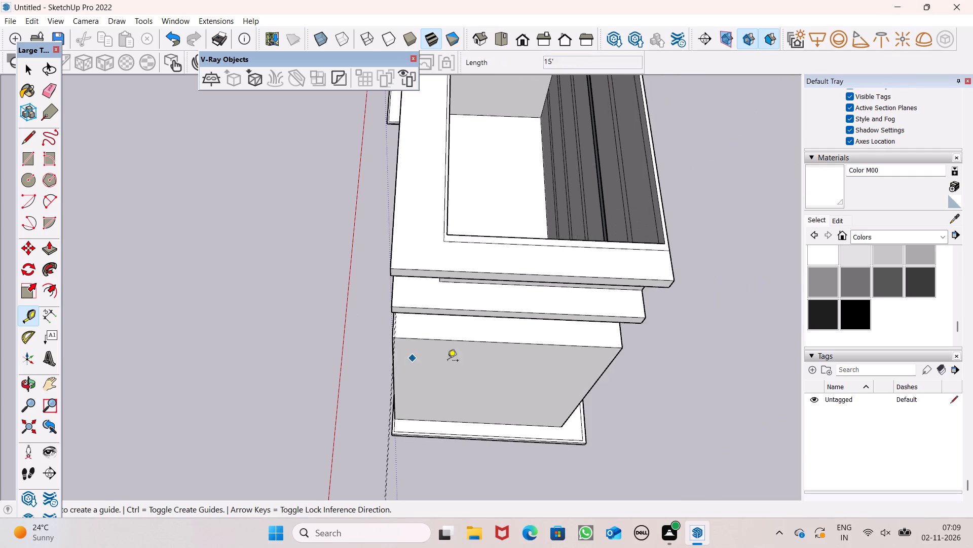
pyautogui.moveTo(491, 373); pyautogui.dragTo(493, 399, button='middle')
pyautogui.scroll(1, 494, 400)
pyautogui.scroll(6, 439, 360)
pyautogui.moveTo(441, 357); pyautogui.dragTo(457, 295, button='middle')
pyautogui.scroll(1, 457, 295)
pyautogui.scroll(-5, 444, 282)
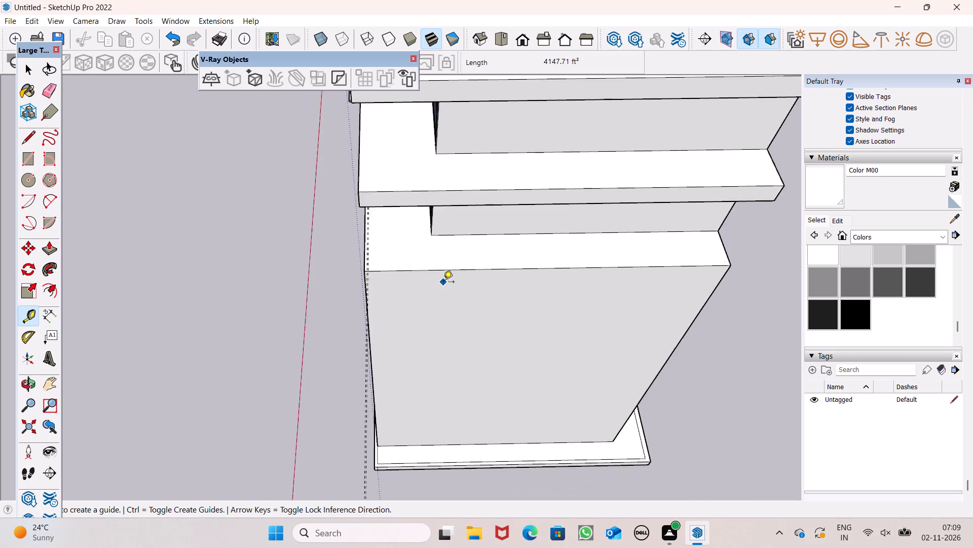
pyautogui.scroll(2, 466, 207)
pyautogui.scroll(3, 395, 258)
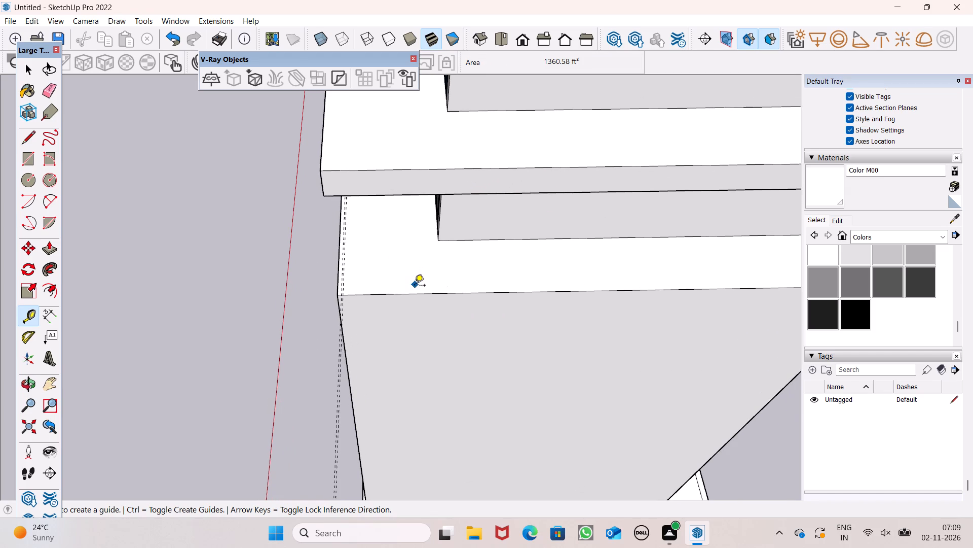
pyautogui.scroll(3, 415, 286)
pyautogui.scroll(-4, 518, 250)
pyautogui.moveTo(606, 295); pyautogui.dragTo(561, 329, button='middle')
pyautogui.scroll(-4, 580, 293)
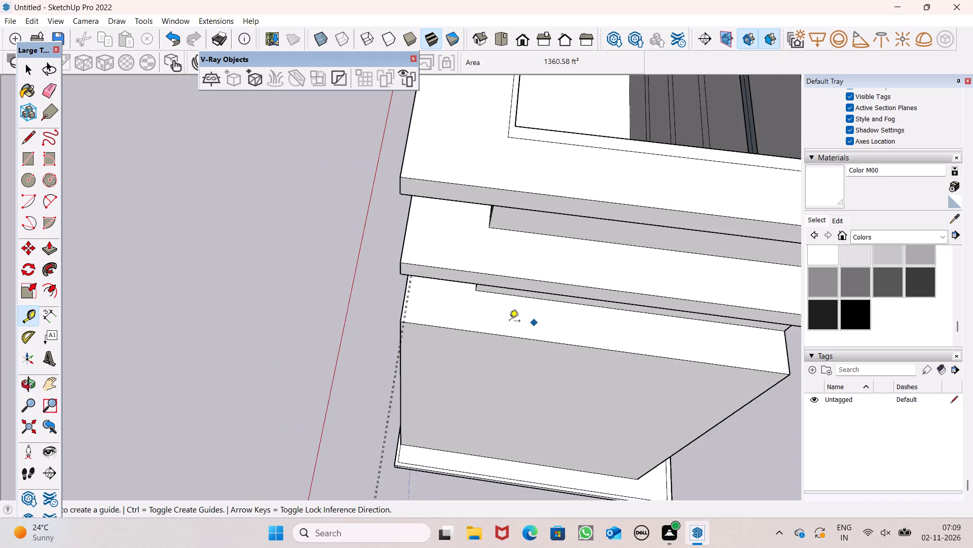
pyautogui.scroll(7, 469, 300)
pyautogui.scroll(-5, 429, 365)
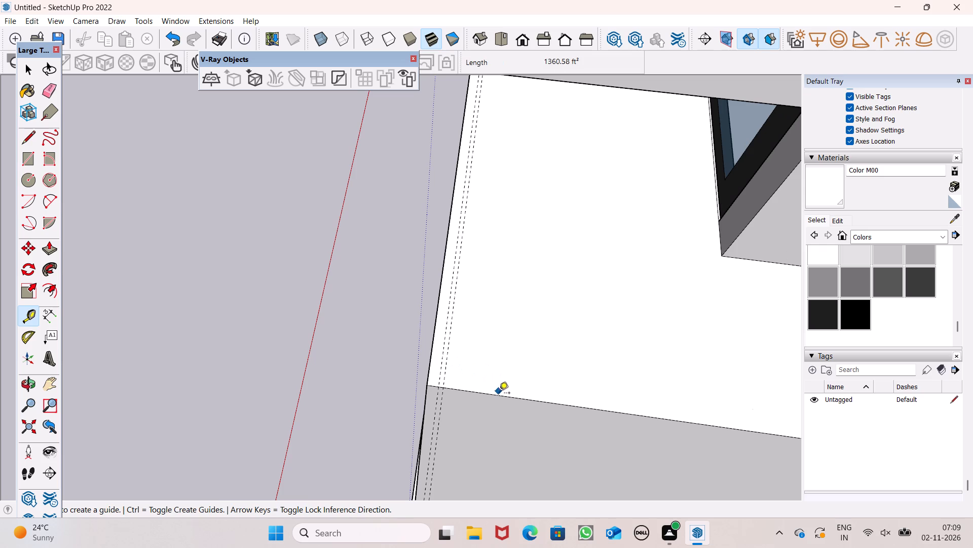
pyautogui.click(499, 395)
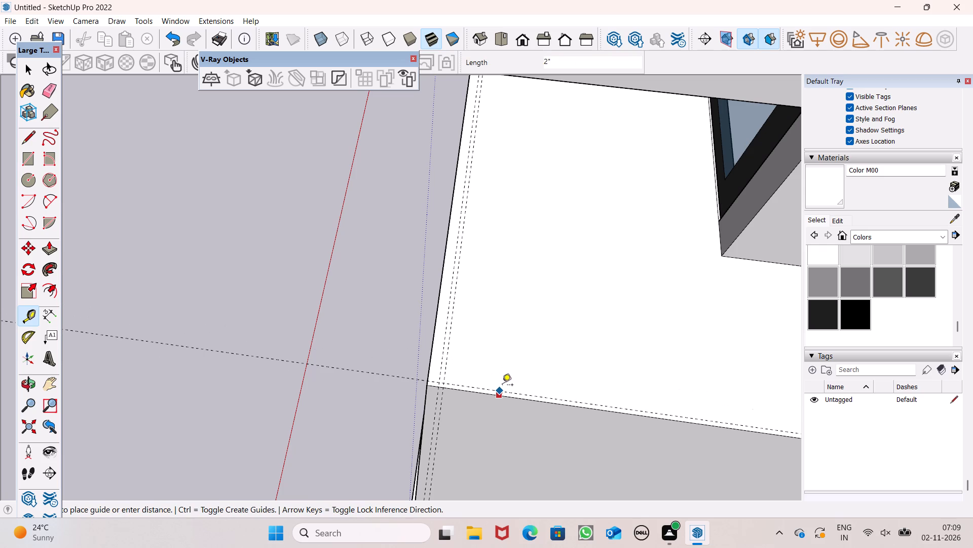
pyautogui.scroll(8, 498, 390)
pyautogui.click(497, 382)
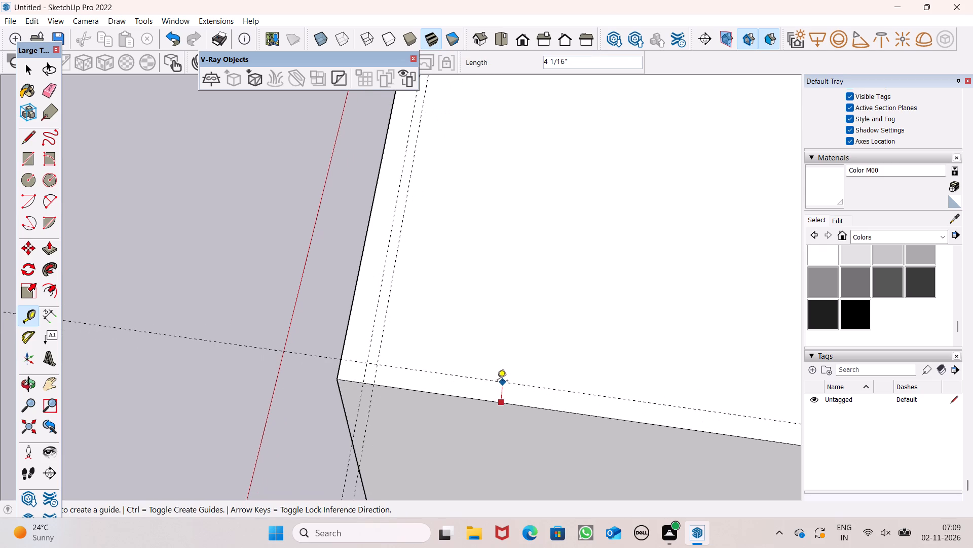
# Add a second parallel guide 2" further in from the new guide over the end wall.
pyautogui.moveTo(495, 384); pyautogui.dragTo(495, 336)
pyautogui.write('2"')
pyautogui.press('Return')
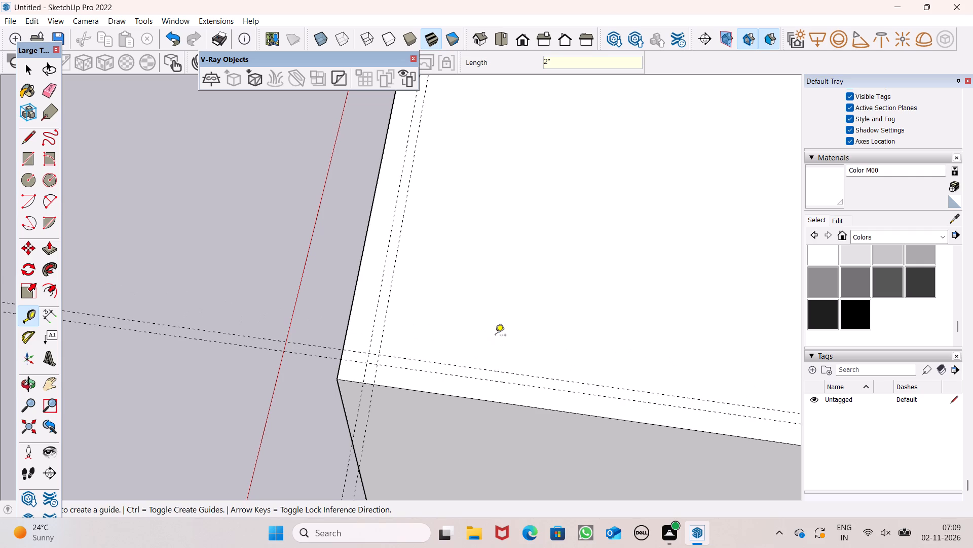
pyautogui.scroll(-6, 462, 327)
pyautogui.press('space')
# Draw a thin rectangle between the two end-wall guides, from the front guides' crossing to the ledge's back edge.
pyautogui.scroll(-1, 394, 290)
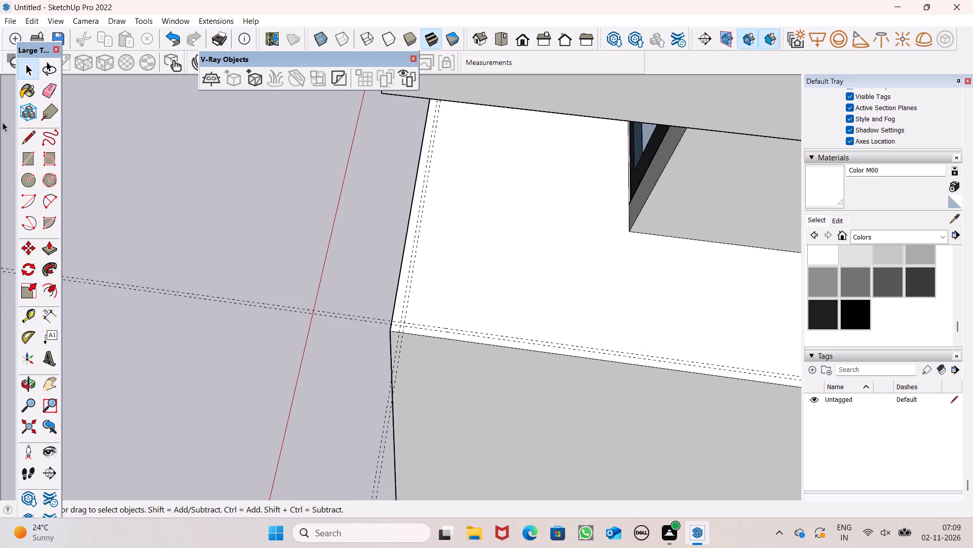
pyautogui.click(21, 165)
pyautogui.scroll(6, 401, 350)
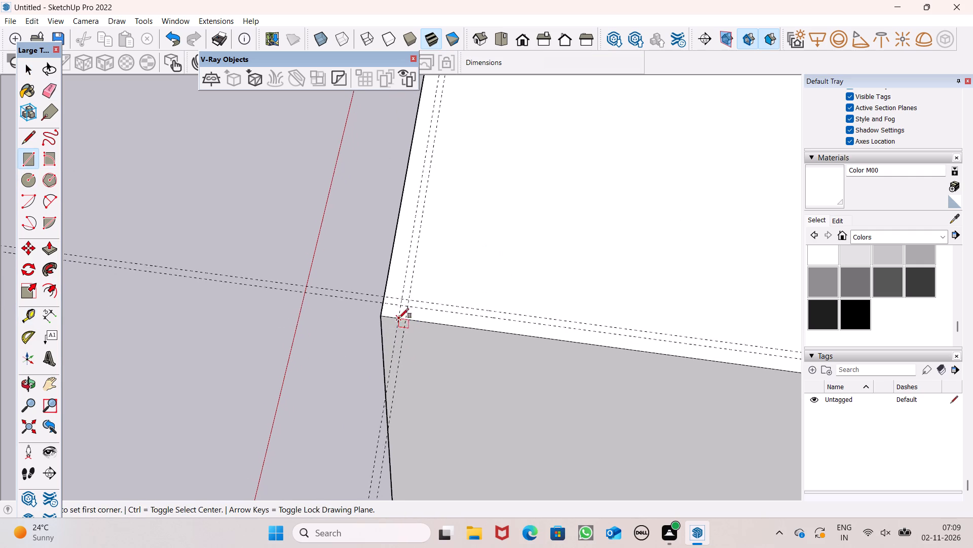
pyautogui.scroll(1, 399, 318)
pyautogui.click(405, 295)
pyautogui.scroll(-6, 427, 249)
pyautogui.scroll(-6, 378, 229)
pyautogui.scroll(6, 748, 284)
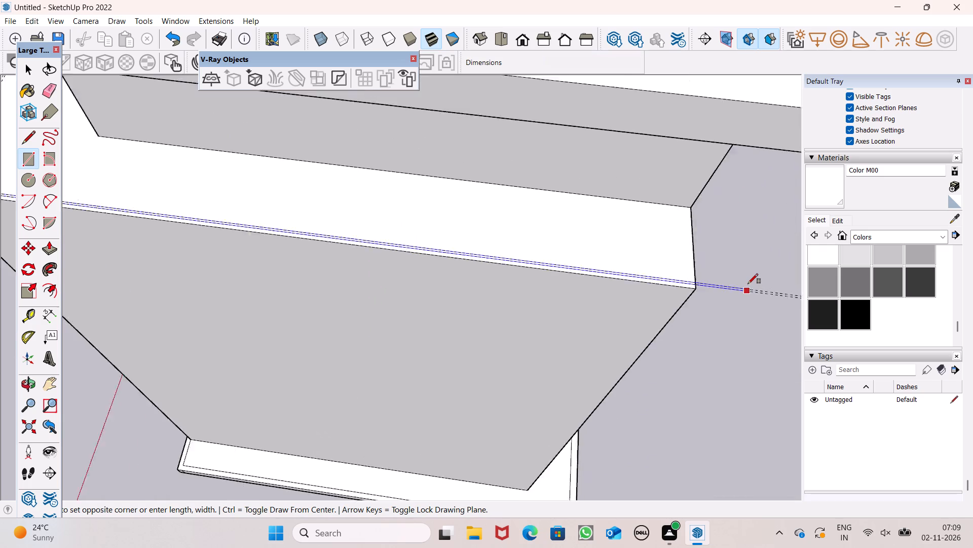
pyautogui.scroll(1, 748, 284)
pyautogui.scroll(7, 669, 290)
pyautogui.scroll(-6, 581, 276)
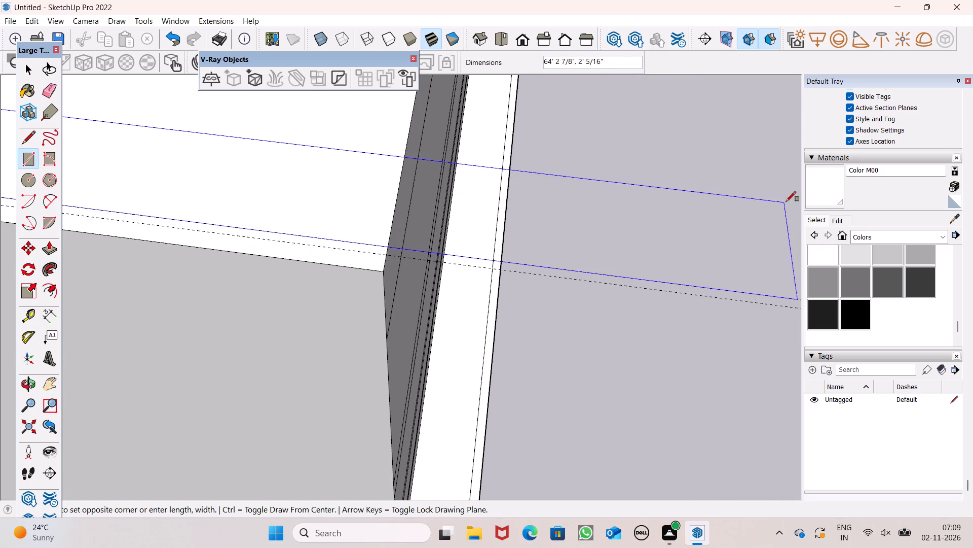
pyautogui.scroll(-6, 786, 201)
pyautogui.scroll(6, 690, 238)
pyautogui.scroll(6, 744, 183)
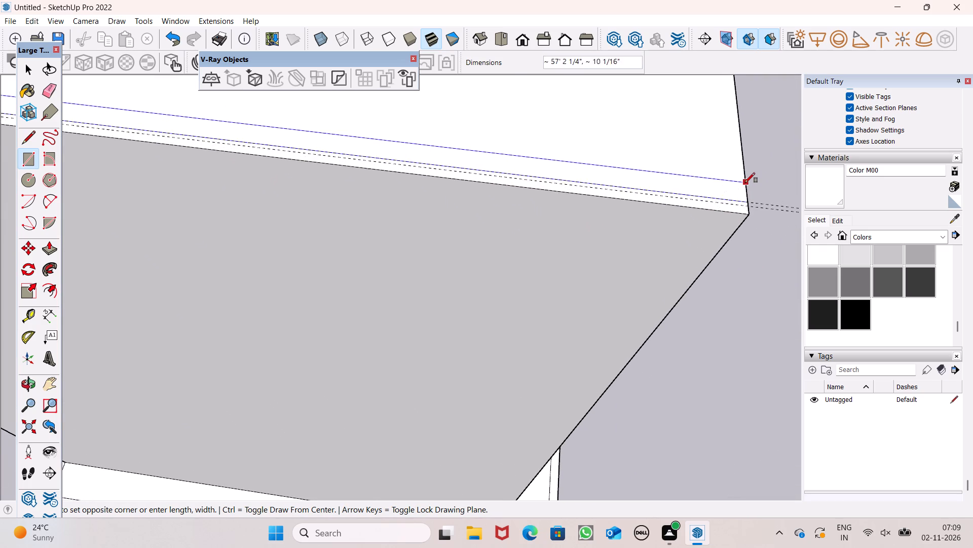
pyautogui.scroll(12, 747, 210)
pyautogui.click(747, 202)
# Draw a matching thin rectangle between the front guides on the ledge, from the slatted recess to the end-wall guides' crossing.
pyautogui.scroll(-3, 720, 145)
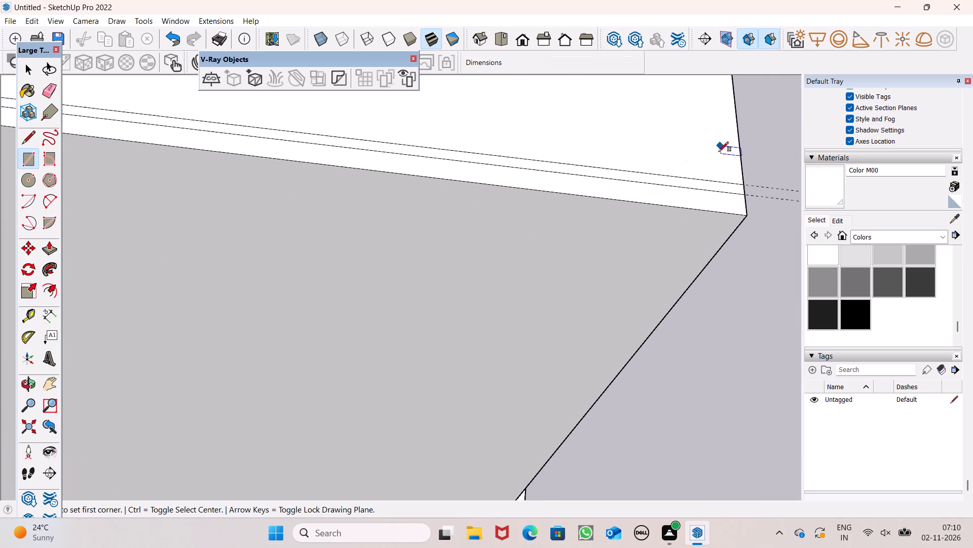
pyautogui.scroll(-11, 719, 152)
pyautogui.scroll(-19, 710, 195)
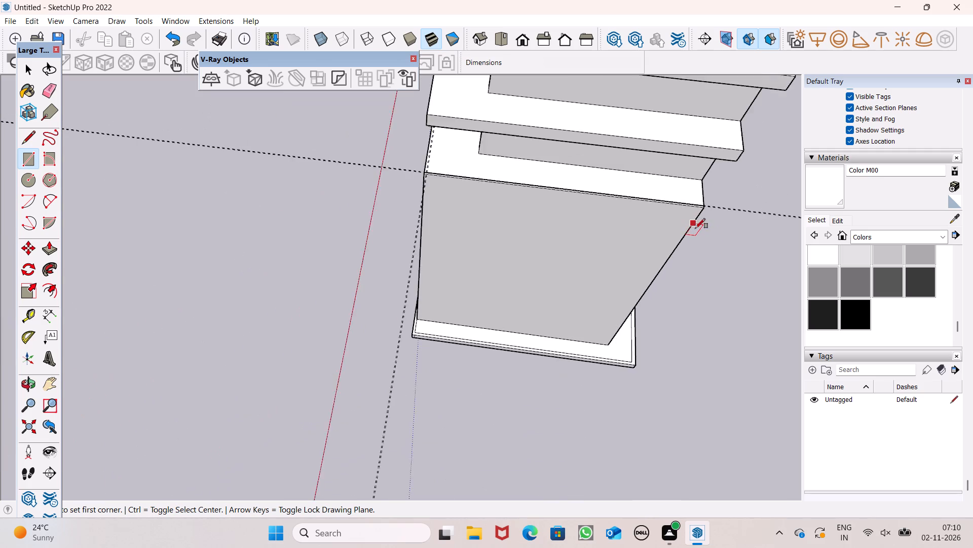
pyautogui.scroll(-2, 660, 209)
pyautogui.moveTo(673, 208); pyautogui.dragTo(945, 190, button='middle')
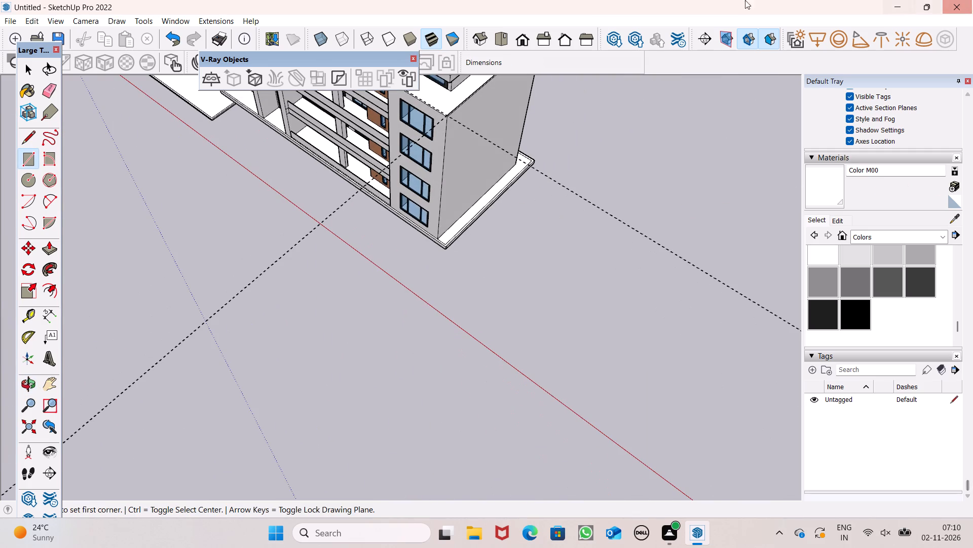
pyautogui.scroll(-6, 252, 276)
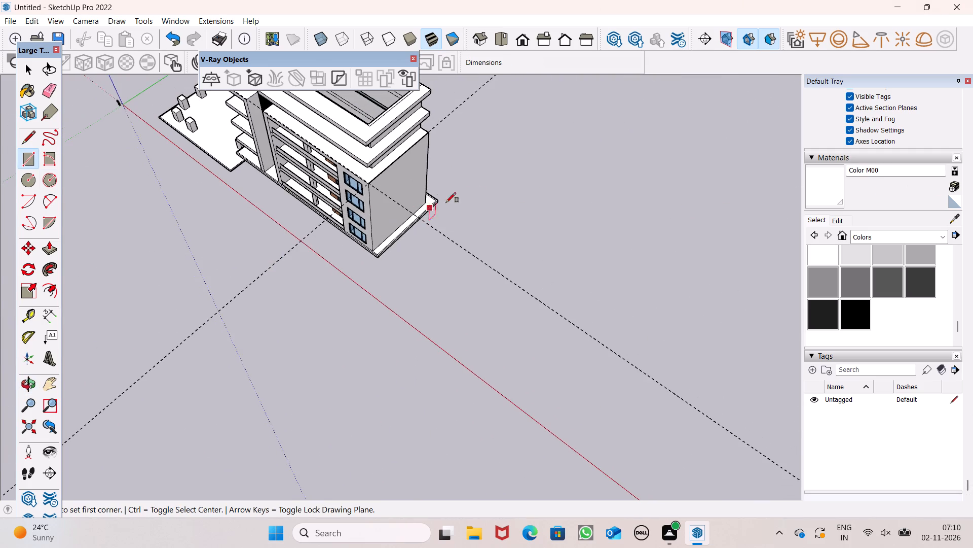
pyautogui.scroll(-5, 475, 198)
pyautogui.moveTo(304, 226); pyautogui.dragTo(510, 259, button='middle')
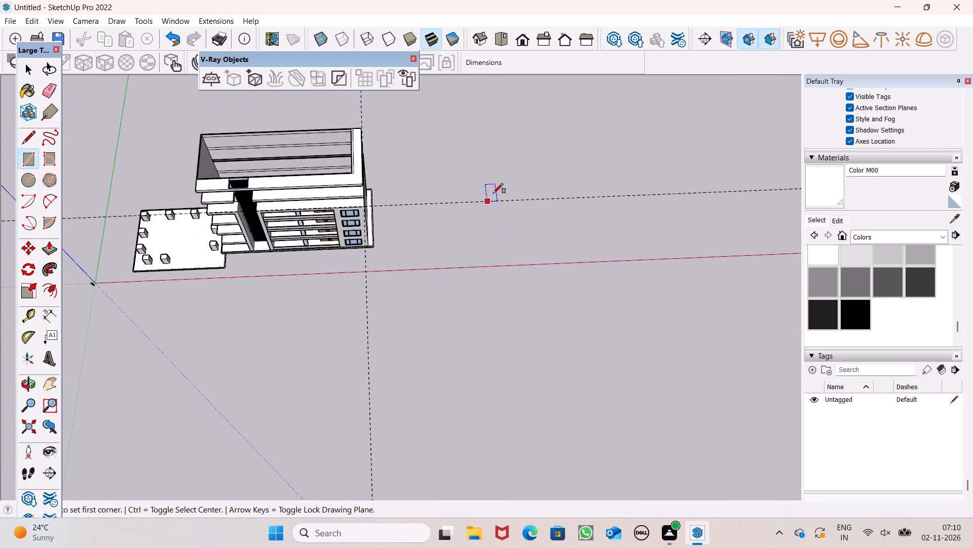
pyautogui.scroll(-5, 498, 193)
pyautogui.scroll(1, 281, 243)
pyautogui.scroll(-2, 385, 194)
pyautogui.moveTo(482, 230); pyautogui.dragTo(479, 266, button='middle')
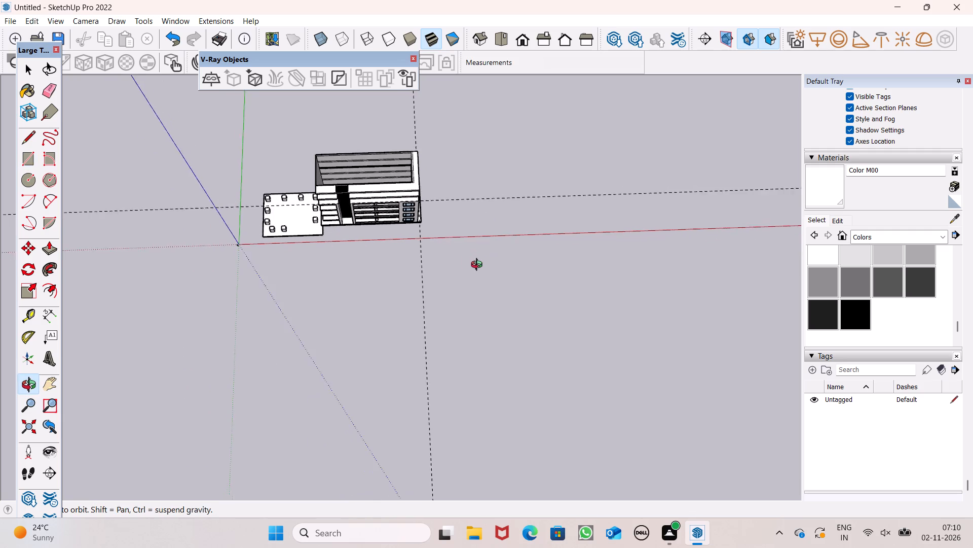
pyautogui.moveTo(479, 266); pyautogui.dragTo(462, 266, button='middle')
pyautogui.scroll(8, 378, 210)
pyautogui.scroll(4, 532, 191)
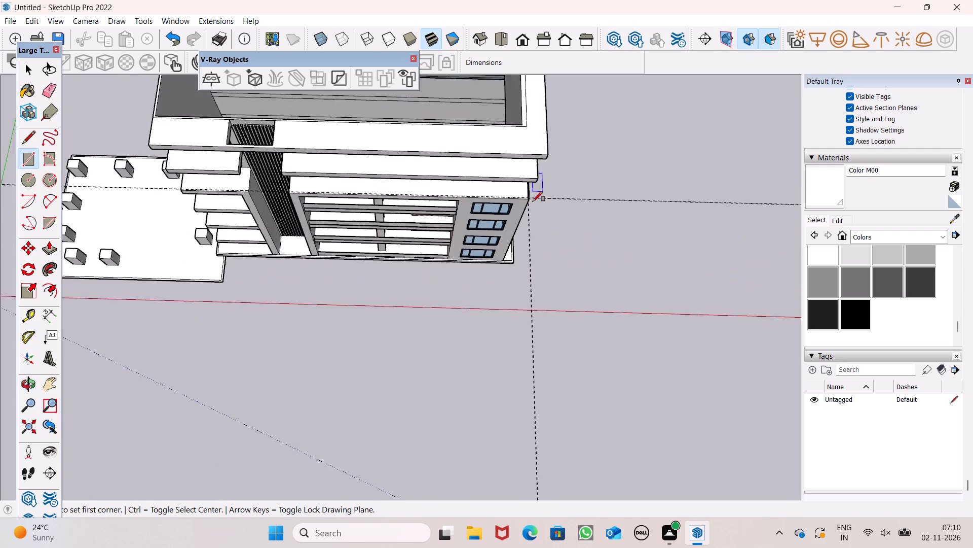
pyautogui.scroll(4, 533, 201)
pyautogui.scroll(7, 165, 205)
pyautogui.scroll(7, 170, 164)
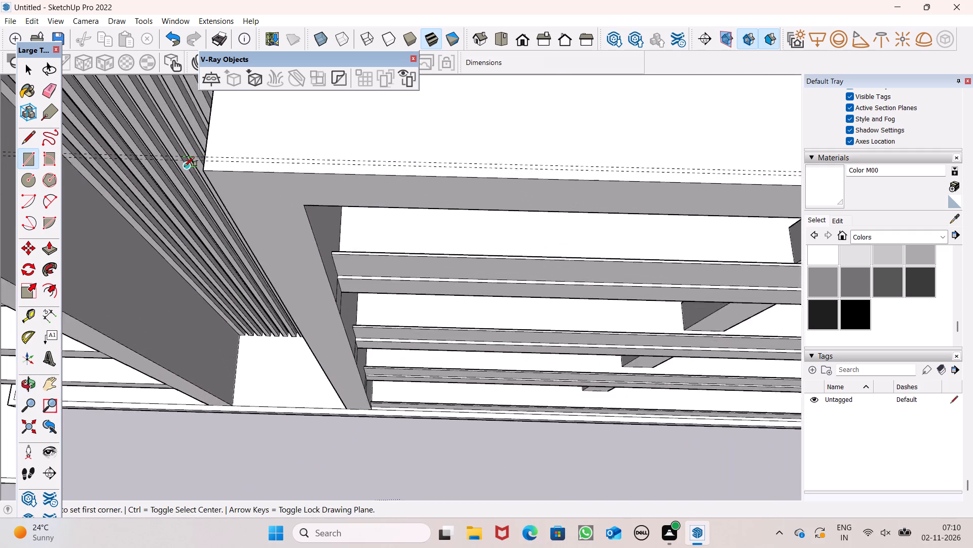
pyautogui.scroll(7, 184, 166)
pyautogui.click(216, 150)
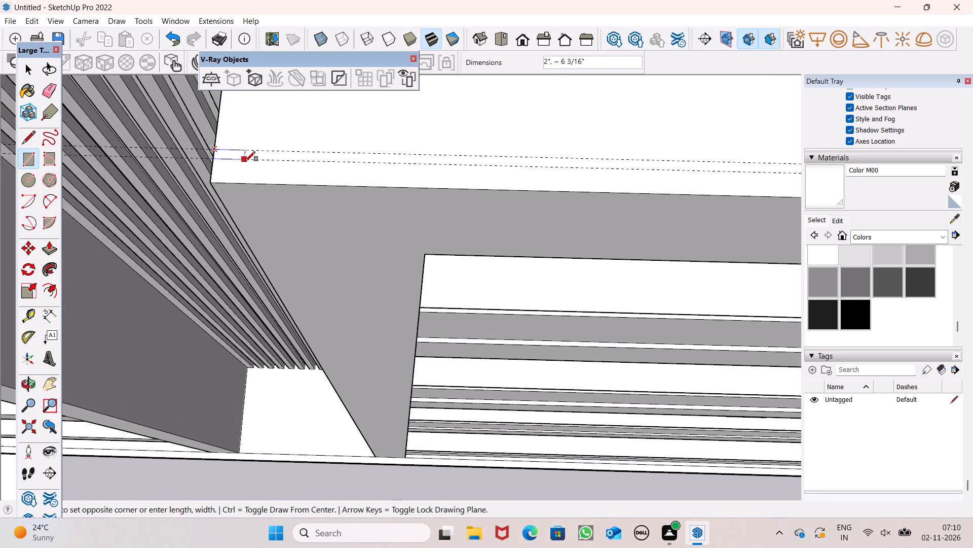
pyautogui.scroll(-7, 245, 161)
pyautogui.scroll(-6, 147, 174)
pyautogui.scroll(-6, 219, 165)
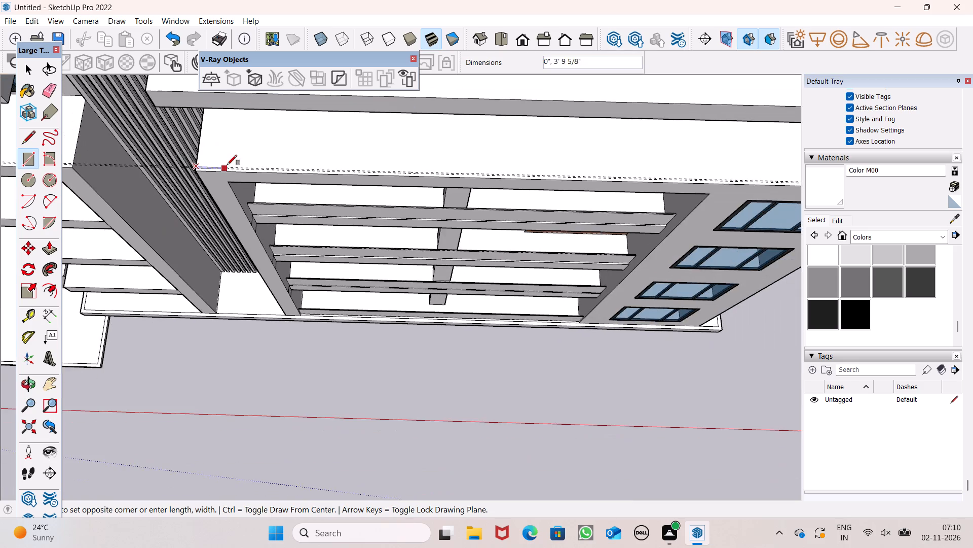
pyautogui.scroll(-6, 227, 165)
pyautogui.scroll(14, 612, 180)
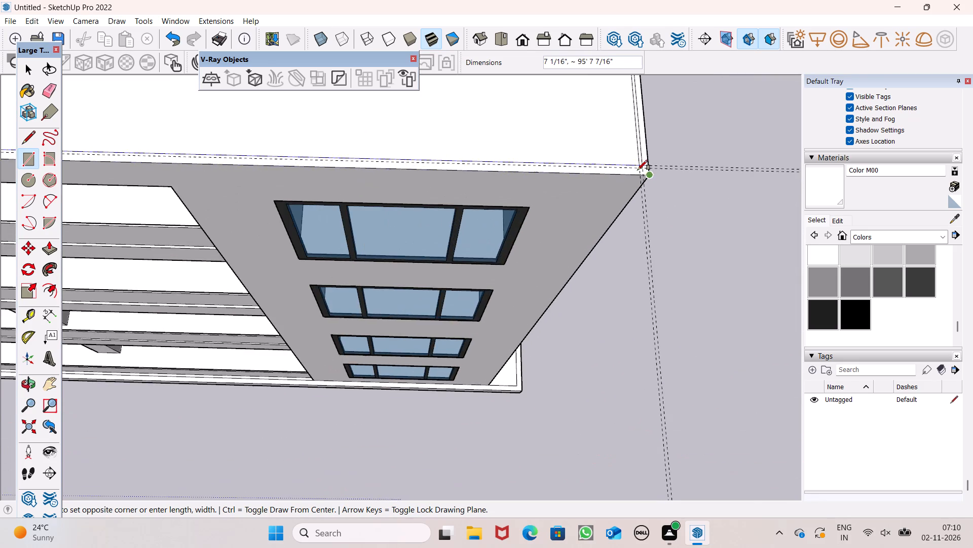
pyautogui.scroll(7, 645, 170)
pyautogui.click(642, 165)
pyautogui.keyDown('alt'); pyautogui.scroll(-7, 528, 158); pyautogui.keyUp('alt')
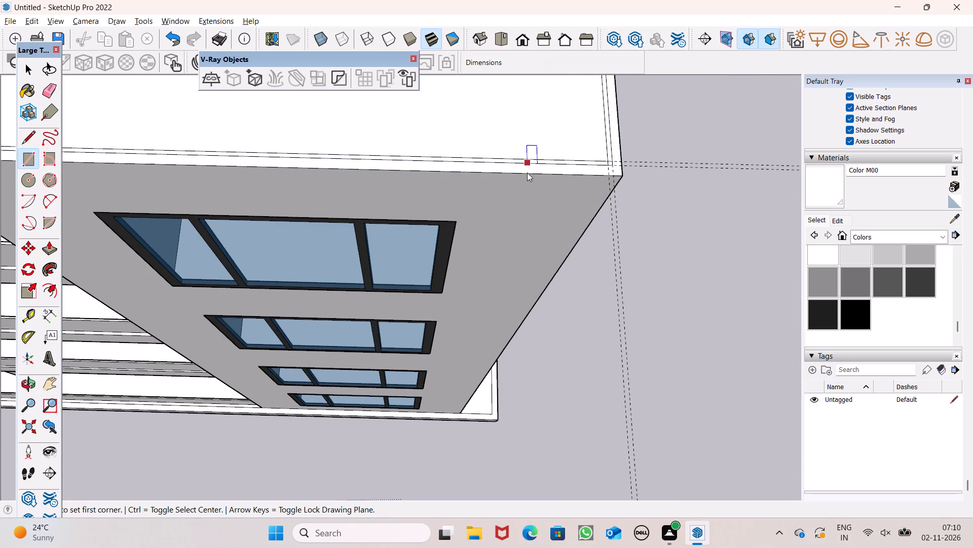
pyautogui.press('space')
pyautogui.scroll(-8, 541, 167)
pyautogui.click(669, 251)
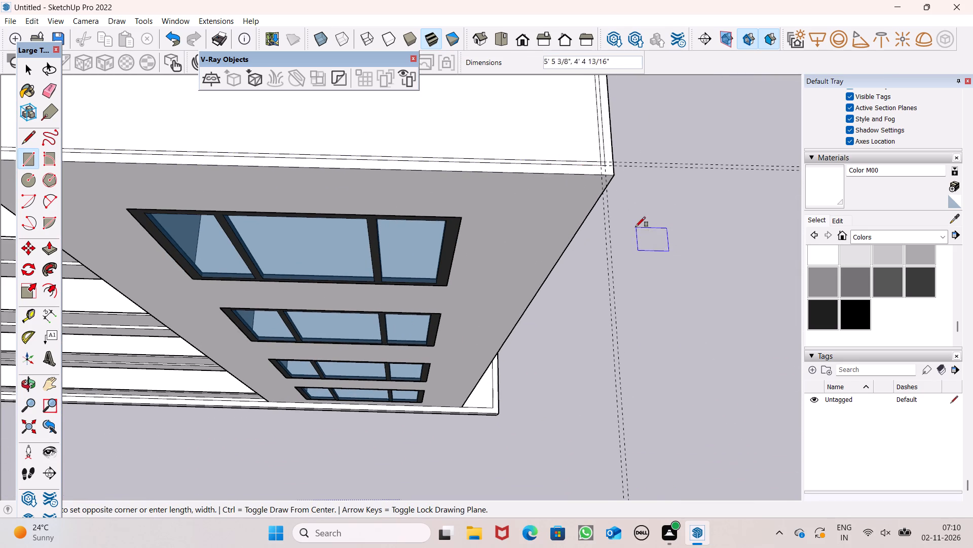
pyautogui.scroll(-6, 635, 227)
pyautogui.press('space')
pyautogui.scroll(-6, 630, 223)
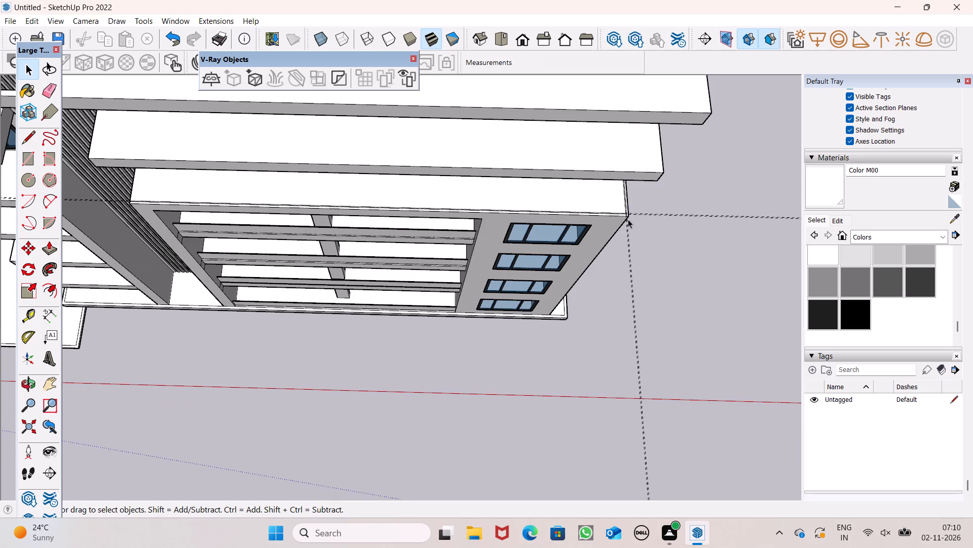
# Place a guide line about 5 5/16" in from the ledge's edge beside the slatted recess, parallel to that edge.
pyautogui.scroll(-6, 625, 208)
pyautogui.moveTo(406, 235); pyautogui.dragTo(483, 191, button='middle')
pyautogui.scroll(1, 483, 191)
pyautogui.scroll(1, 245, 192)
pyautogui.scroll(-4, 523, 190)
pyautogui.scroll(14, 386, 198)
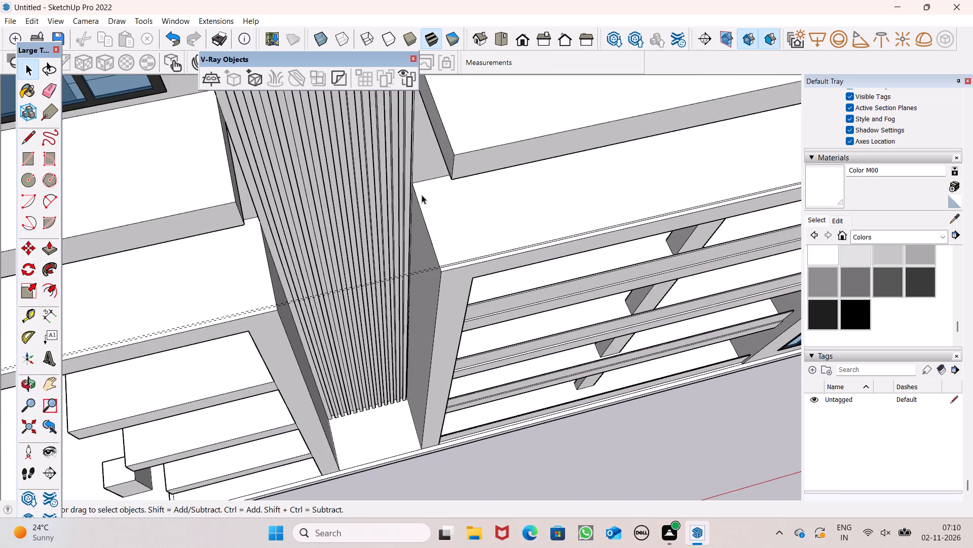
pyautogui.scroll(6, 422, 195)
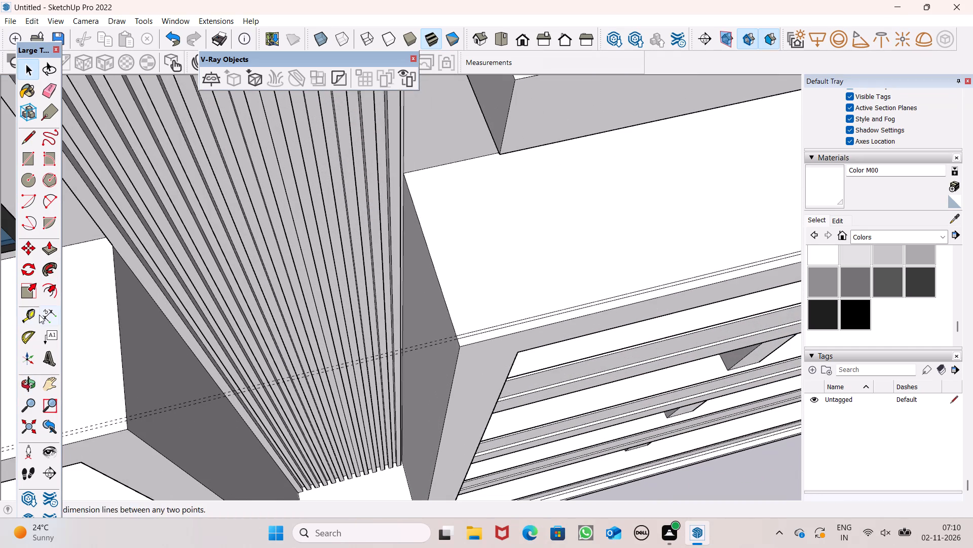
pyautogui.click(35, 315)
pyautogui.scroll(4, 478, 300)
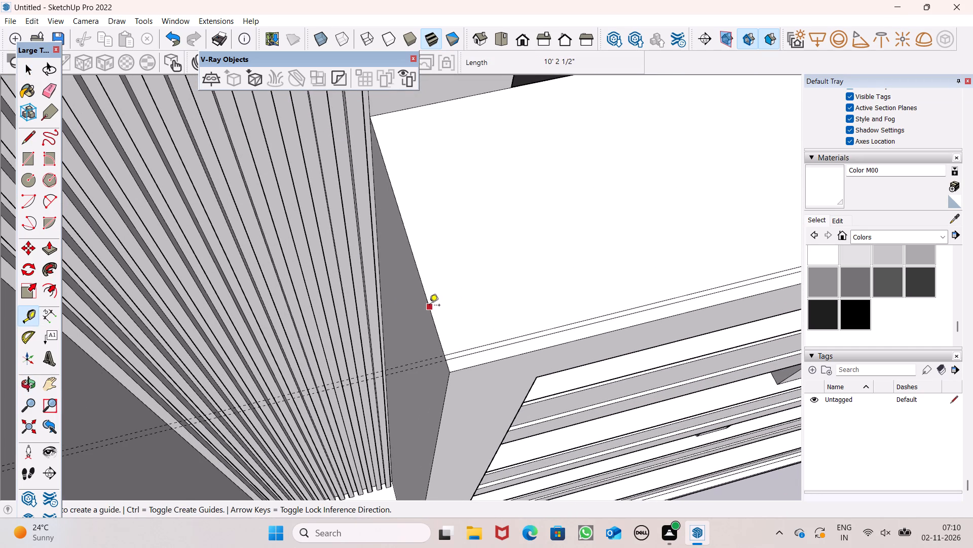
pyautogui.moveTo(429, 306); pyautogui.dragTo(440, 297)
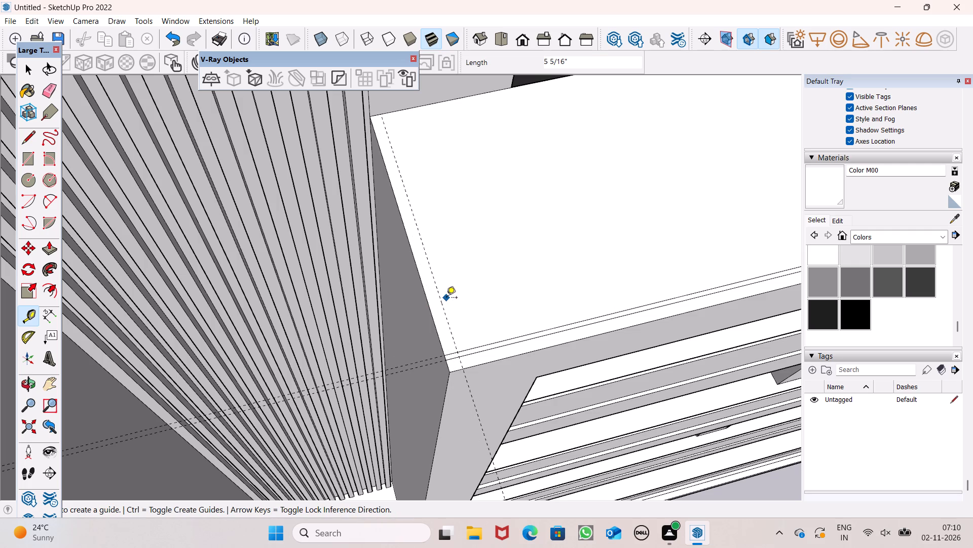
# Add a second parallel guide 2" further in from the new guide beside the slatted recess.
pyautogui.moveTo(440, 304); pyautogui.dragTo(467, 303)
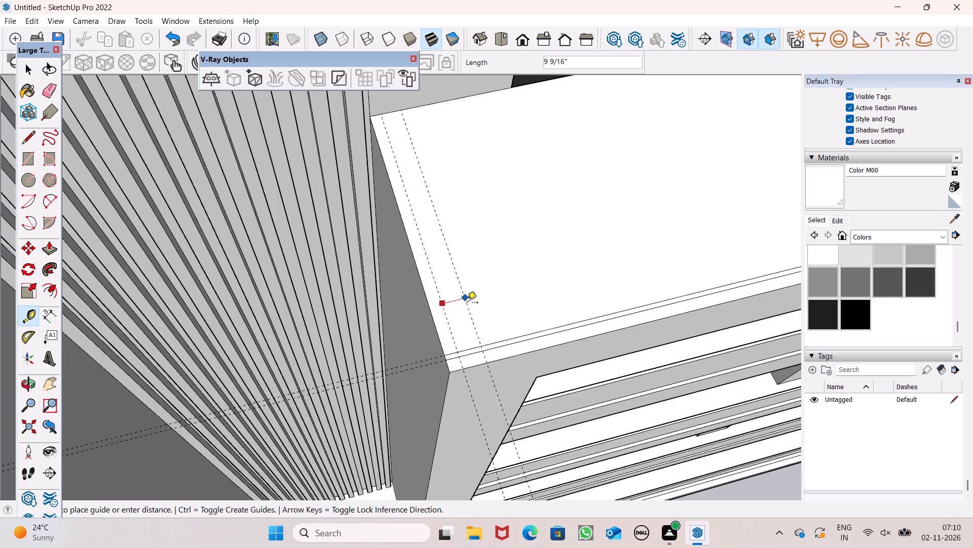
pyautogui.moveTo(467, 303); pyautogui.dragTo(477, 300)
pyautogui.press('2')
pyautogui.hotkey('shift', '"')
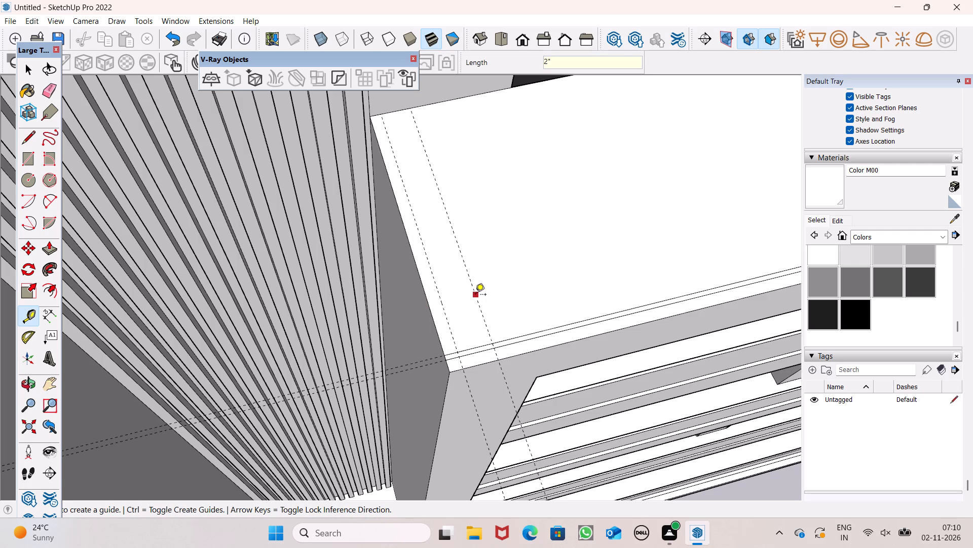
pyautogui.press('Return')
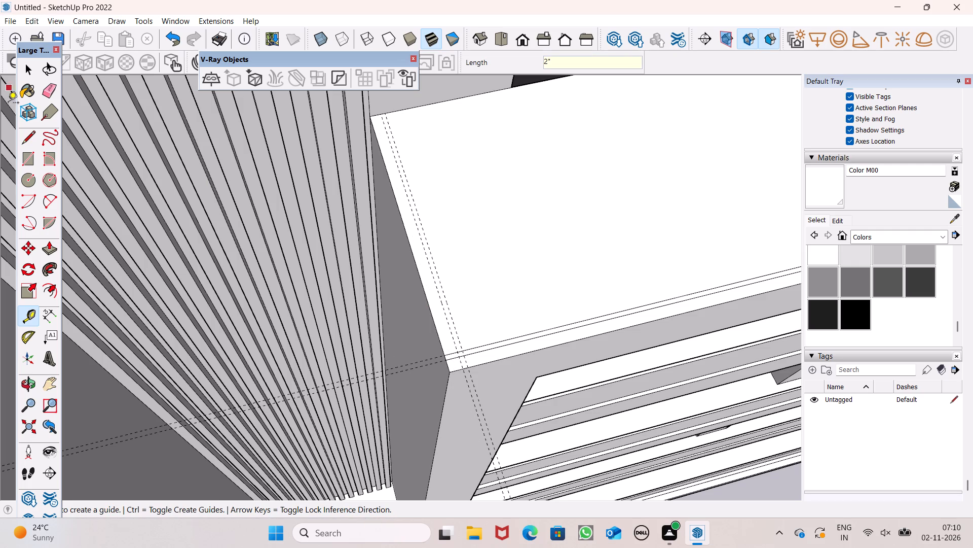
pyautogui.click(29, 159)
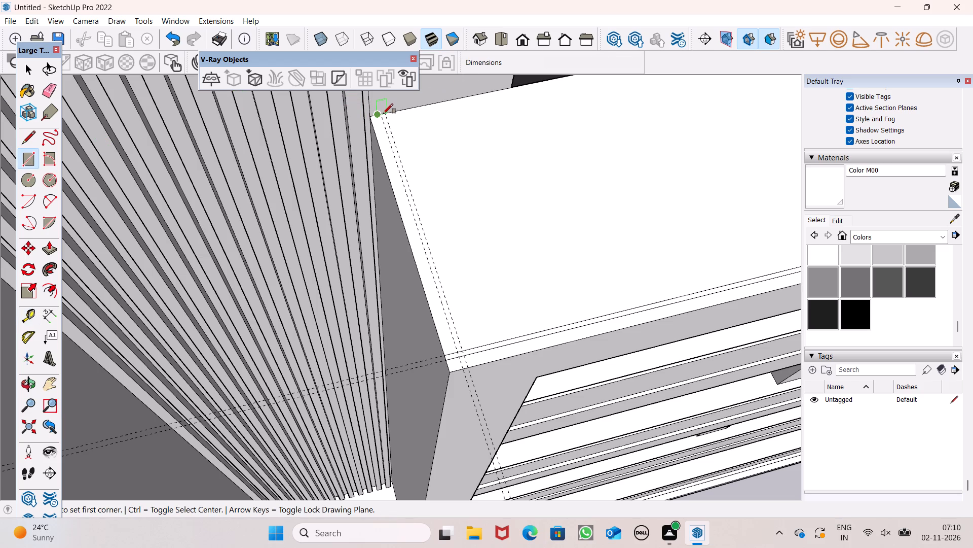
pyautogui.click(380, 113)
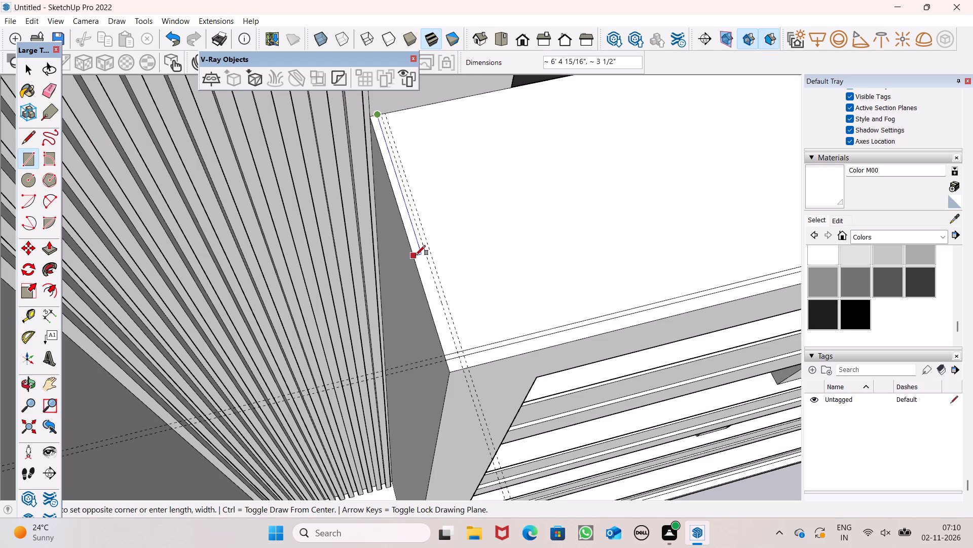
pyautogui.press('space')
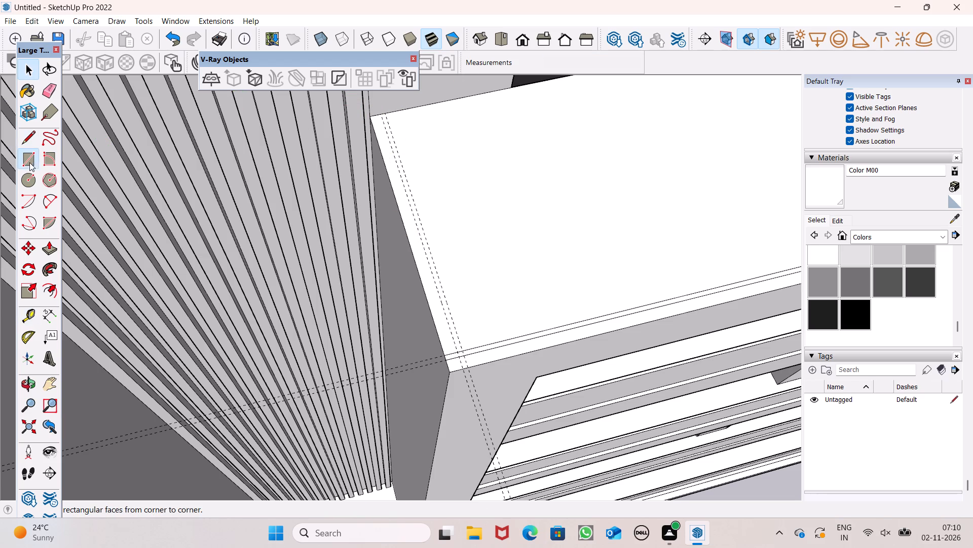
# Draw a 2" by 10' 4 1/2" rectangle between the recess-side guides, from the ledge's back edge to the front strip's outer line.
pyautogui.click(29, 162)
pyautogui.scroll(4, 344, 106)
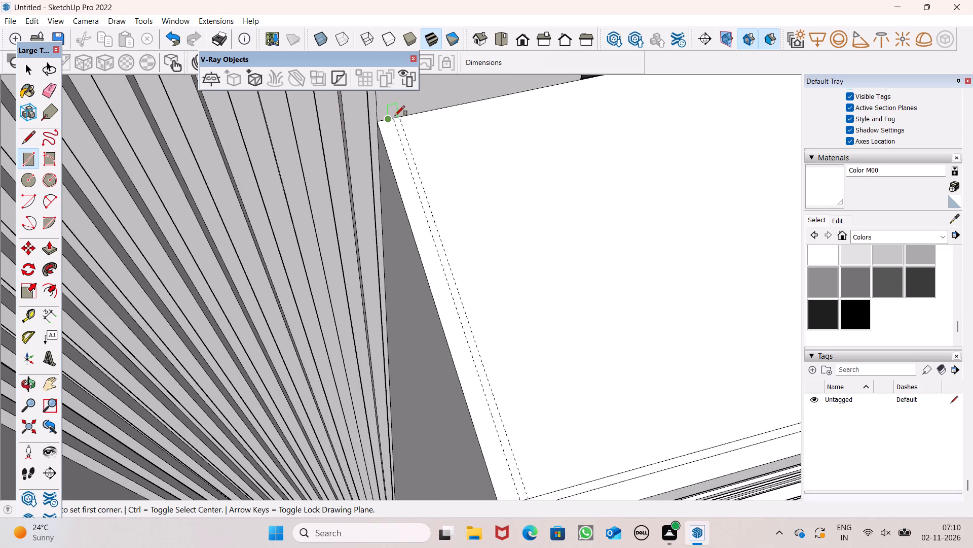
pyautogui.scroll(8, 389, 116)
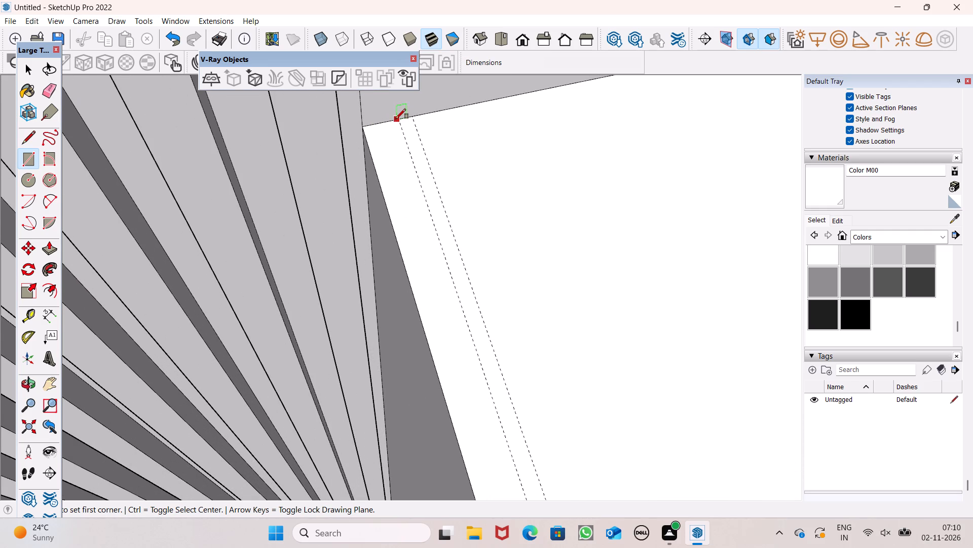
pyautogui.scroll(8, 403, 112)
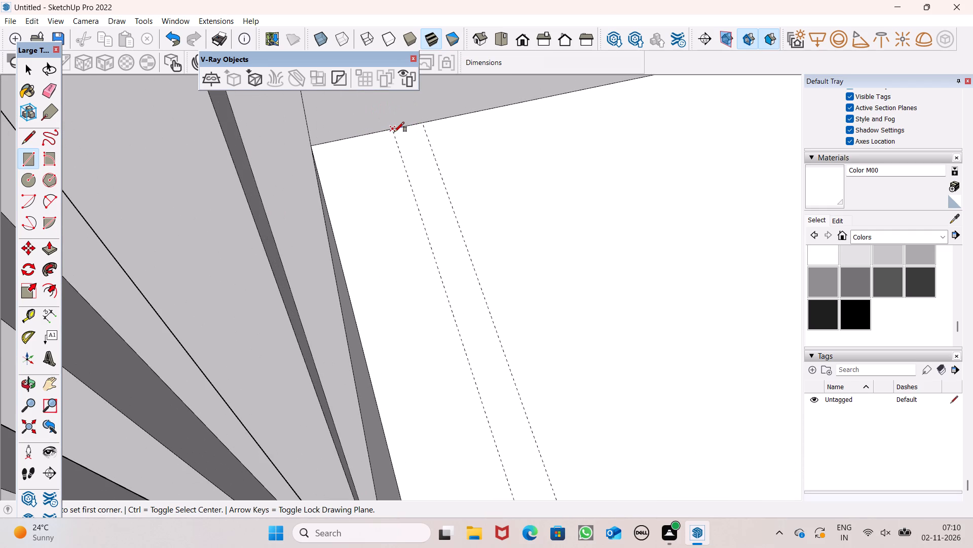
pyautogui.moveTo(394, 131); pyautogui.dragTo(399, 135)
pyautogui.click(424, 126)
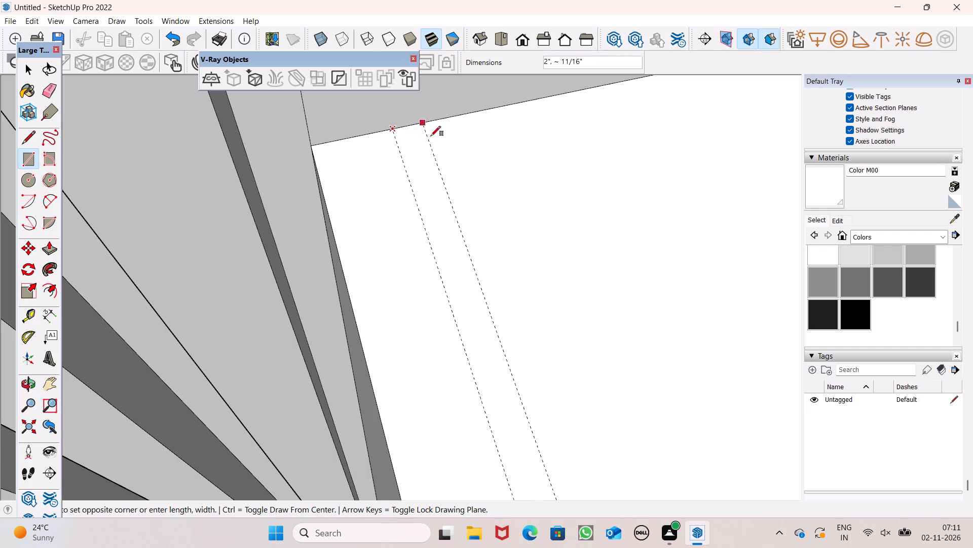
pyautogui.scroll(-16, 448, 201)
pyautogui.scroll(-9, 434, 164)
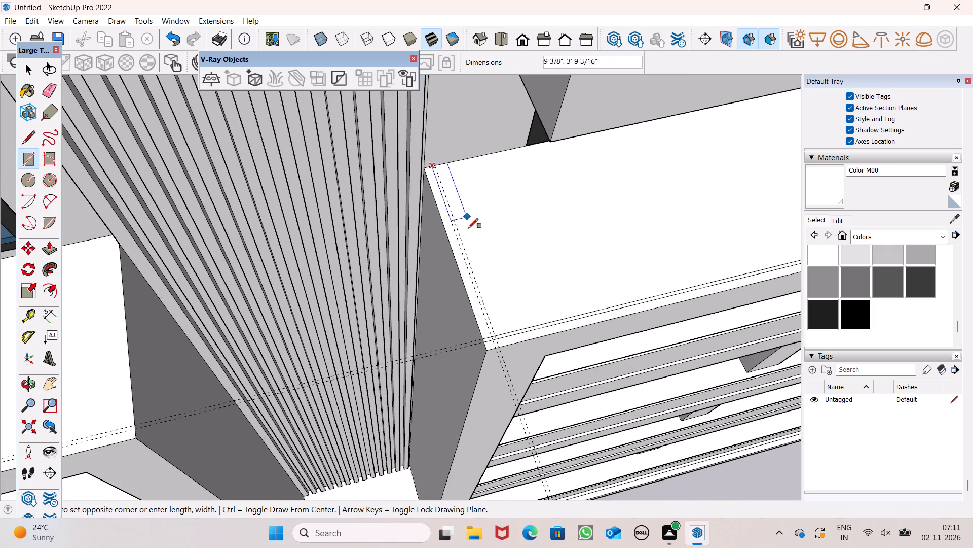
pyautogui.scroll(7, 475, 252)
pyautogui.scroll(7, 532, 378)
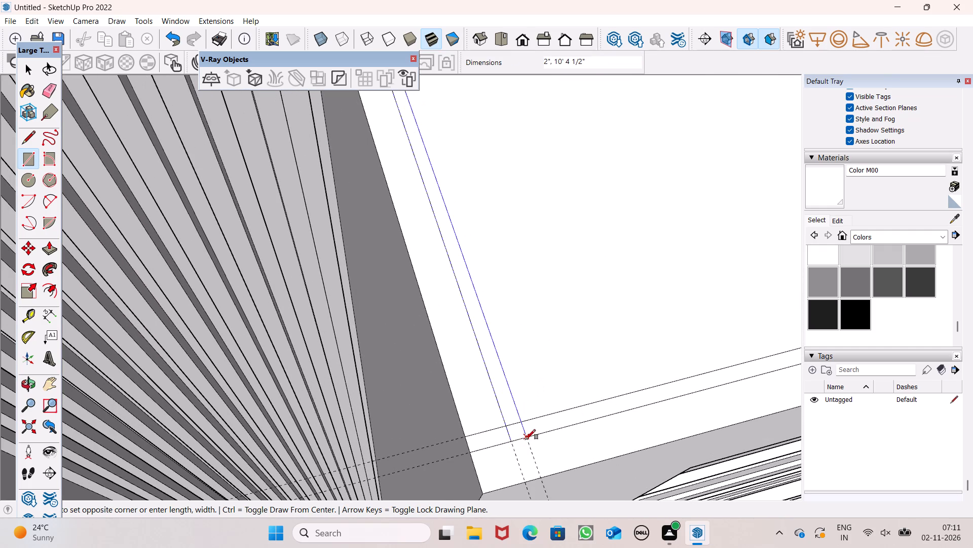
pyautogui.click(526, 439)
# Erase the guides around the slatted recess and the overlapping lines inside the strip's corner there.
pyautogui.scroll(-7, 429, 333)
pyautogui.scroll(-7, 447, 292)
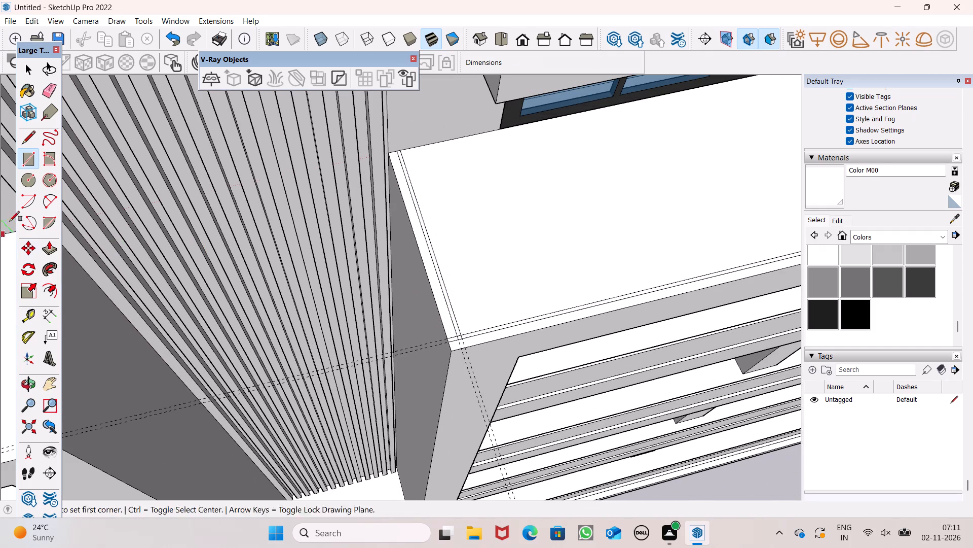
pyautogui.click(40, 90)
pyautogui.scroll(2, 375, 321)
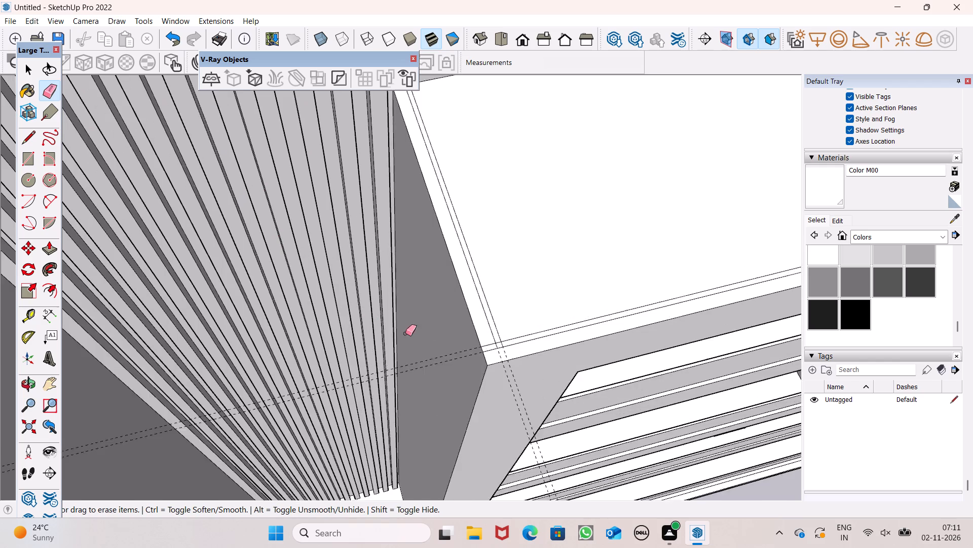
pyautogui.scroll(2, 405, 333)
pyautogui.scroll(-5, 470, 358)
pyautogui.scroll(17, 505, 356)
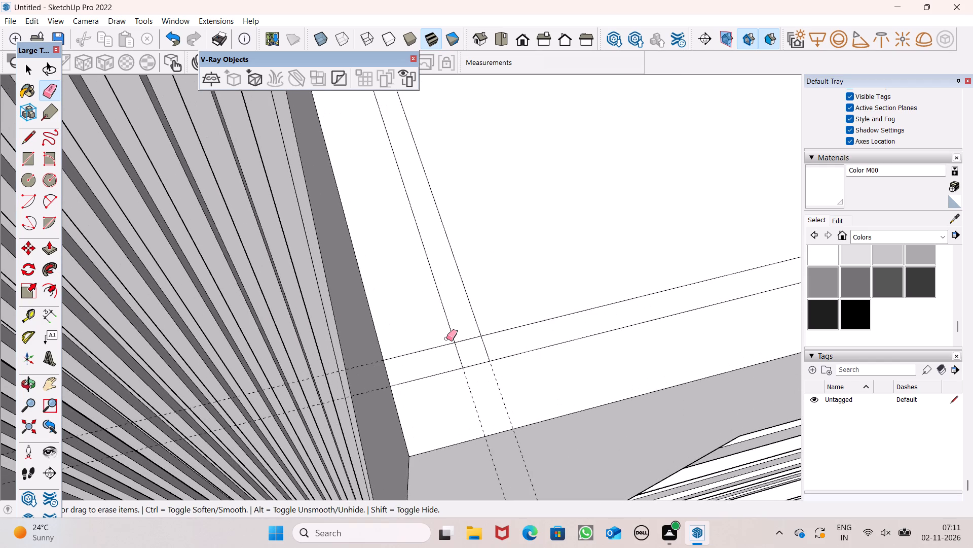
pyautogui.moveTo(431, 338); pyautogui.dragTo(437, 376)
pyautogui.moveTo(502, 379); pyautogui.dragTo(496, 386)
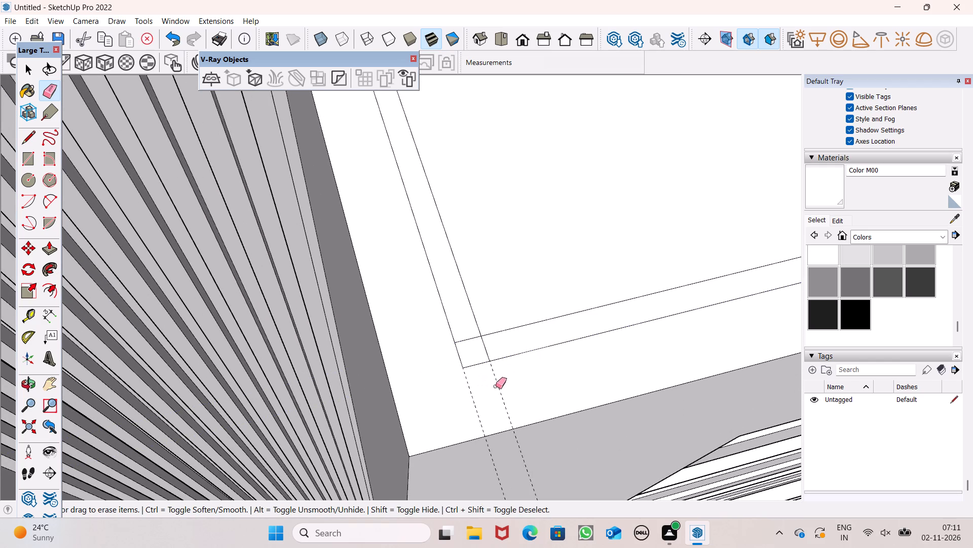
pyautogui.moveTo(496, 386); pyautogui.dragTo(468, 399)
pyautogui.moveTo(464, 337); pyautogui.dragTo(488, 350)
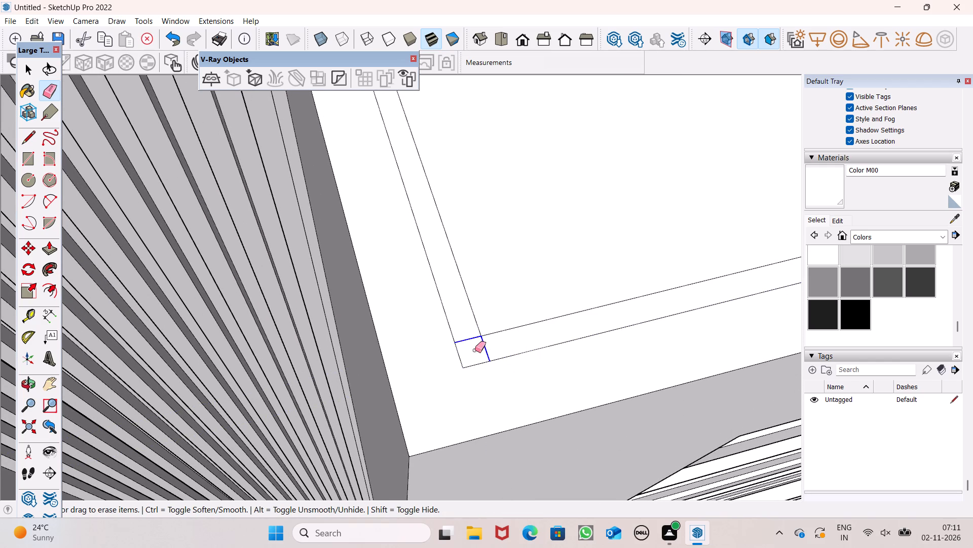
# Erase the remaining guide lines extending past the ledge's outer corner at the end wall.
pyautogui.scroll(-6, 401, 340)
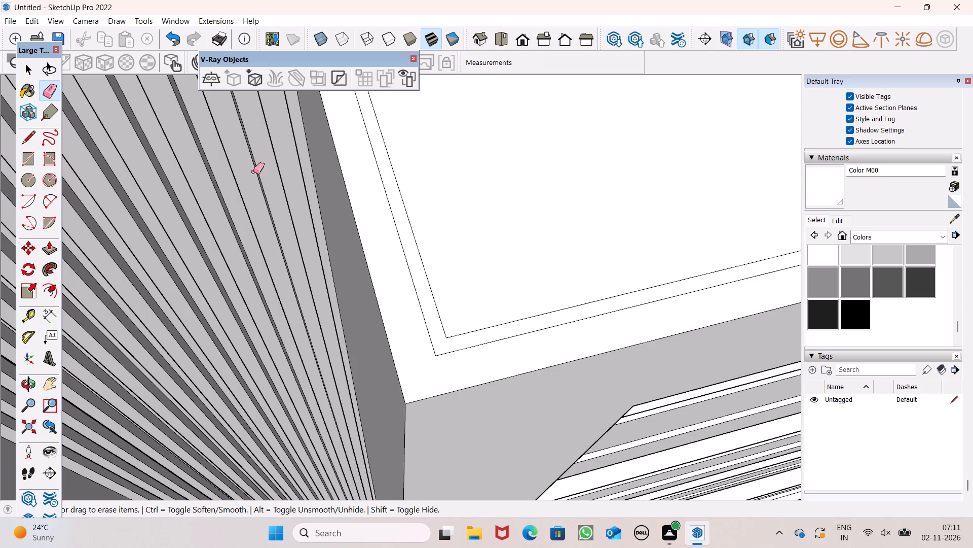
pyautogui.scroll(-16, 281, 189)
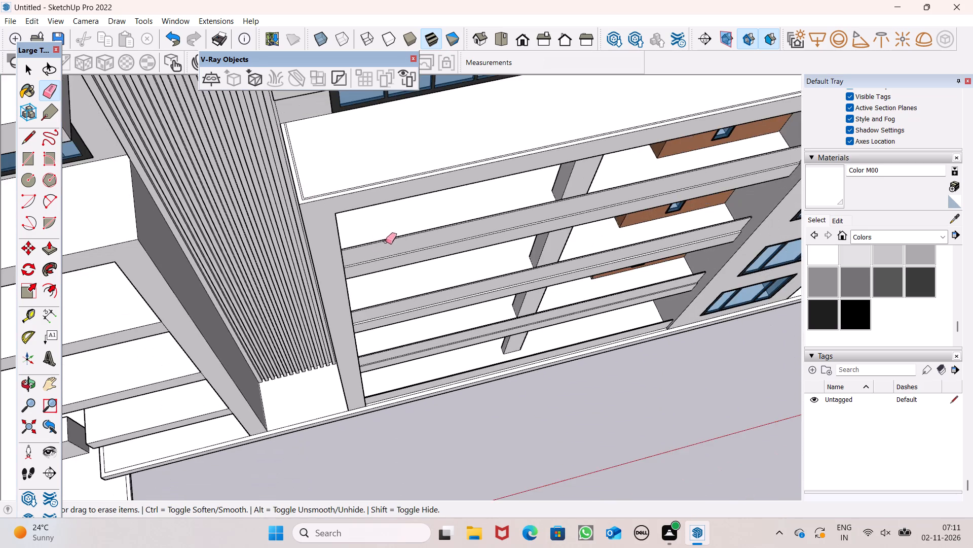
pyautogui.moveTo(386, 243); pyautogui.dragTo(342, 248, button='middle')
pyautogui.scroll(1, 342, 248)
pyautogui.scroll(-11, 304, 210)
pyautogui.scroll(4, 510, 205)
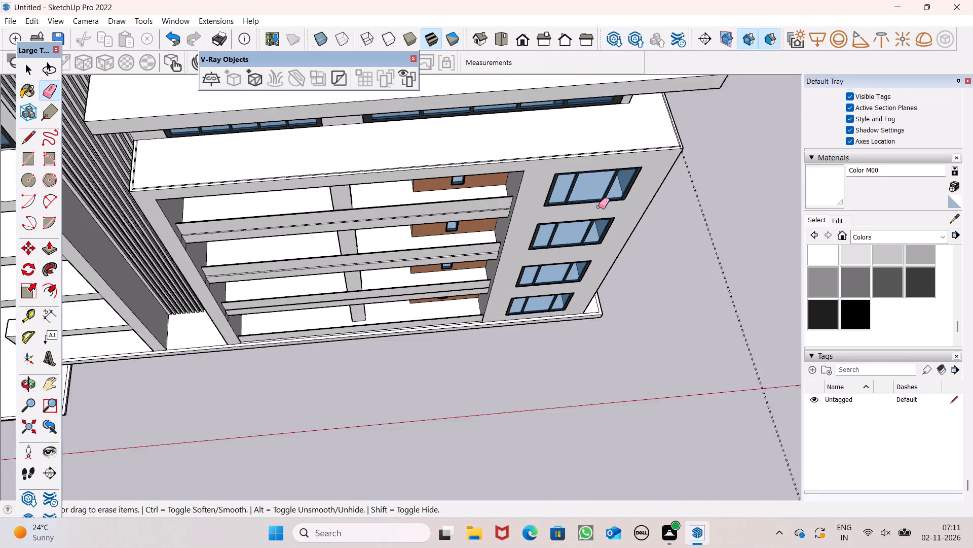
pyautogui.scroll(1, 598, 207)
pyautogui.moveTo(721, 252); pyautogui.dragTo(732, 236)
# Erase the overlapping lines inside the strip's outer corner above the end wall so the outline runs continuously.
pyautogui.scroll(-1, 561, 175)
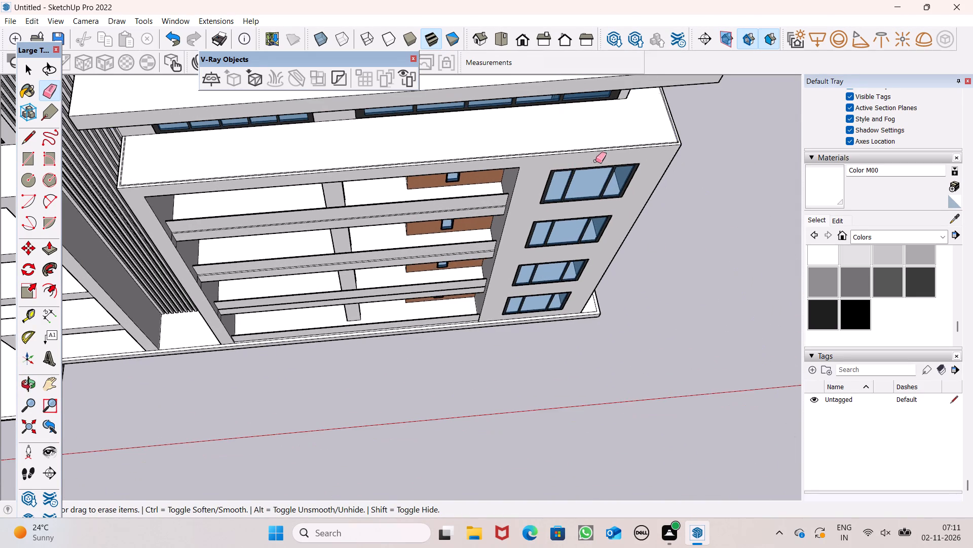
pyautogui.scroll(7, 647, 143)
pyautogui.scroll(12, 692, 143)
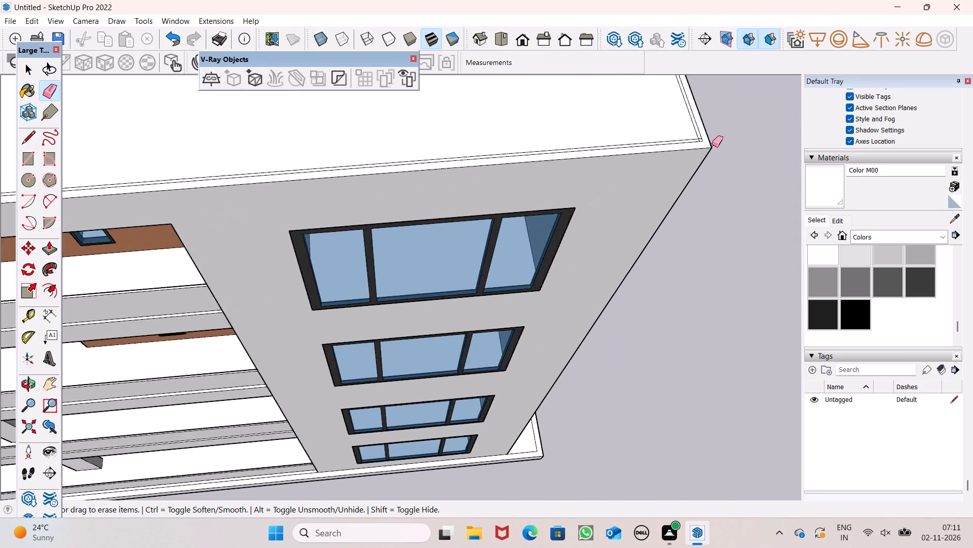
pyautogui.scroll(19, 712, 145)
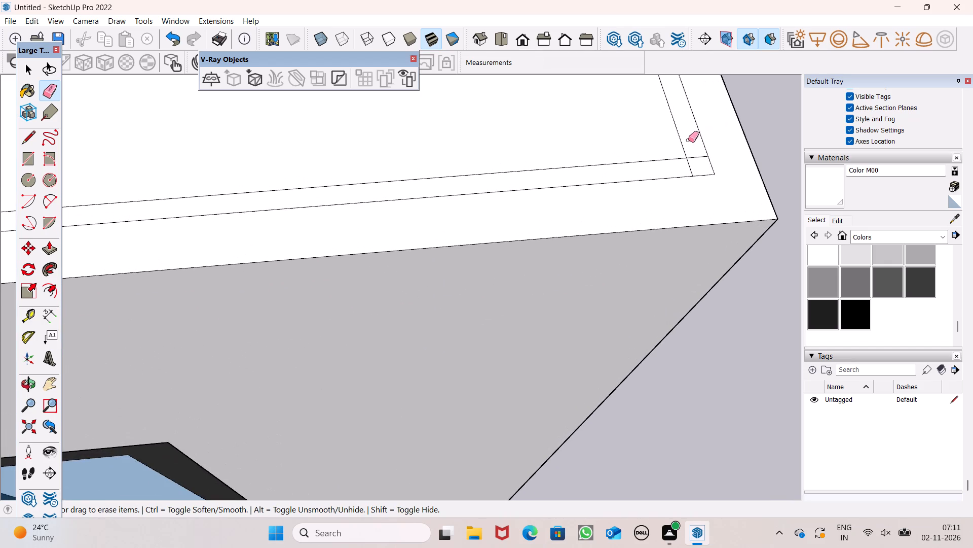
pyautogui.scroll(5, 701, 169)
pyautogui.moveTo(696, 148); pyautogui.dragTo(683, 167)
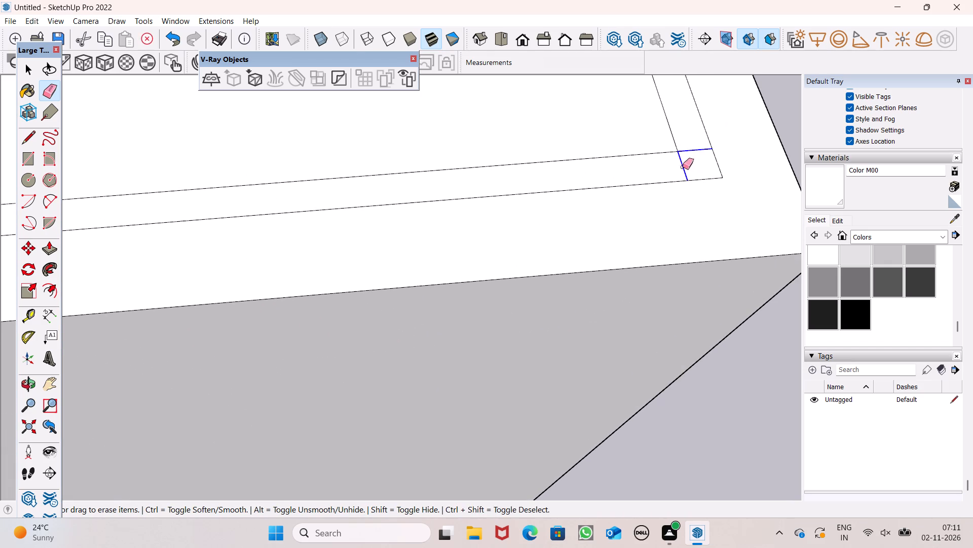
pyautogui.moveTo(683, 167); pyautogui.dragTo(680, 167)
# Examine the gap between the lower block's front wall and the overhanging upper storey, including the inner corner, from several angles.
pyautogui.scroll(-8, 645, 147)
pyautogui.scroll(-6, 585, 138)
pyautogui.moveTo(692, 193); pyautogui.dragTo(551, 189, button='middle')
pyautogui.scroll(1, 556, 190)
pyautogui.scroll(-4, 494, 169)
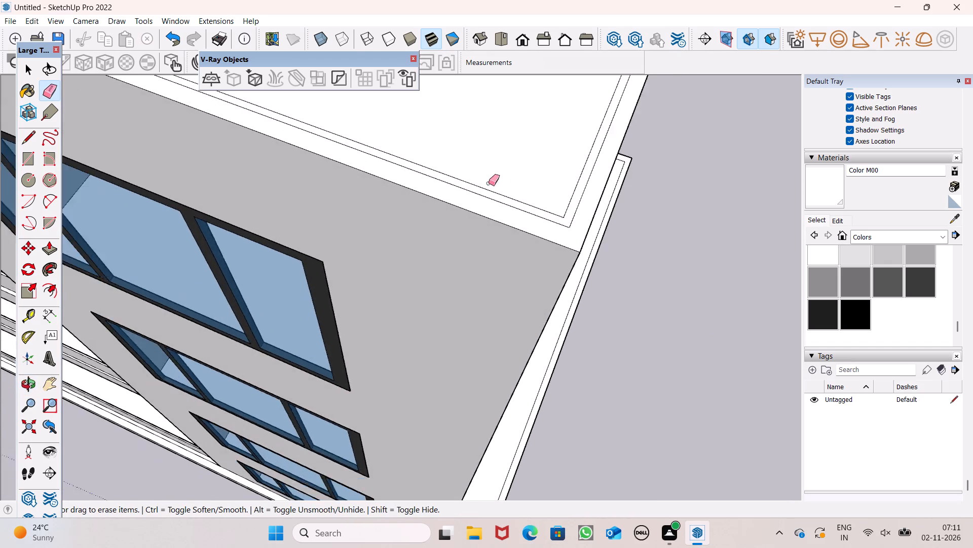
pyautogui.scroll(-18, 489, 183)
pyautogui.scroll(-6, 464, 183)
pyautogui.moveTo(555, 213); pyautogui.dragTo(468, 161, button='middle')
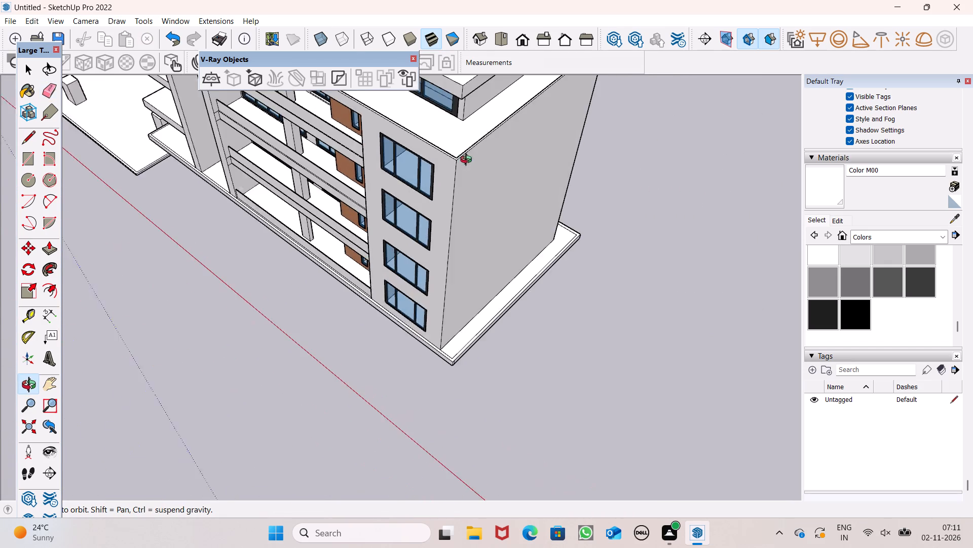
pyautogui.moveTo(468, 161); pyautogui.dragTo(458, 159, button='middle')
pyautogui.scroll(-11, 443, 160)
pyautogui.moveTo(541, 173); pyautogui.dragTo(93, 185, button='middle')
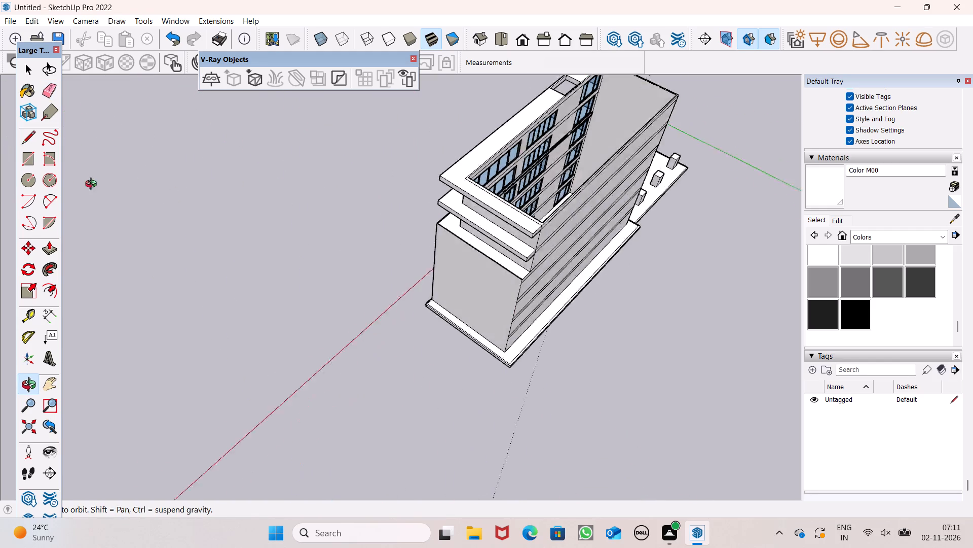
pyautogui.moveTo(93, 185); pyautogui.dragTo(78, 185, button='middle')
pyautogui.scroll(2, 329, 266)
pyautogui.moveTo(439, 277); pyautogui.dragTo(223, 289, button='middle')
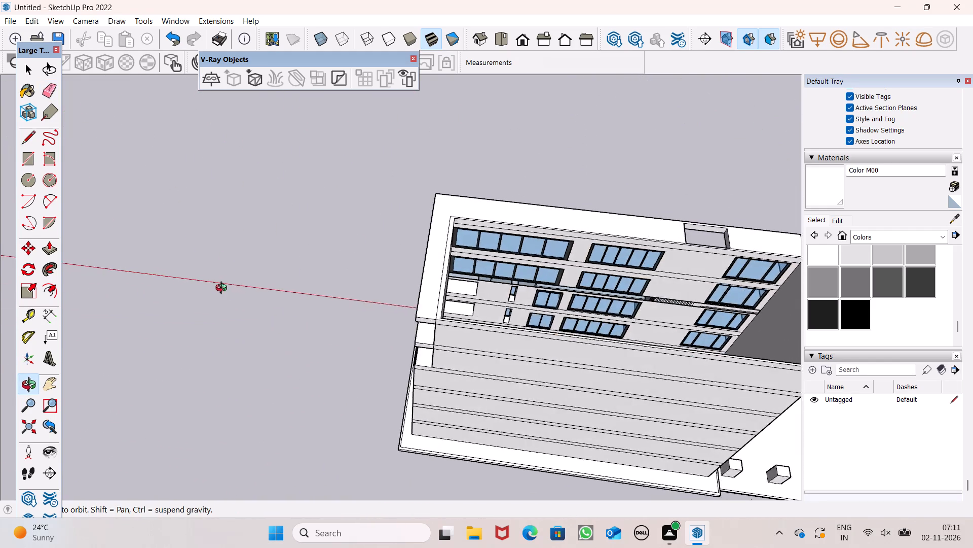
pyautogui.moveTo(223, 289); pyautogui.dragTo(172, 242, button='middle')
pyautogui.scroll(8, 474, 246)
pyautogui.scroll(7, 490, 303)
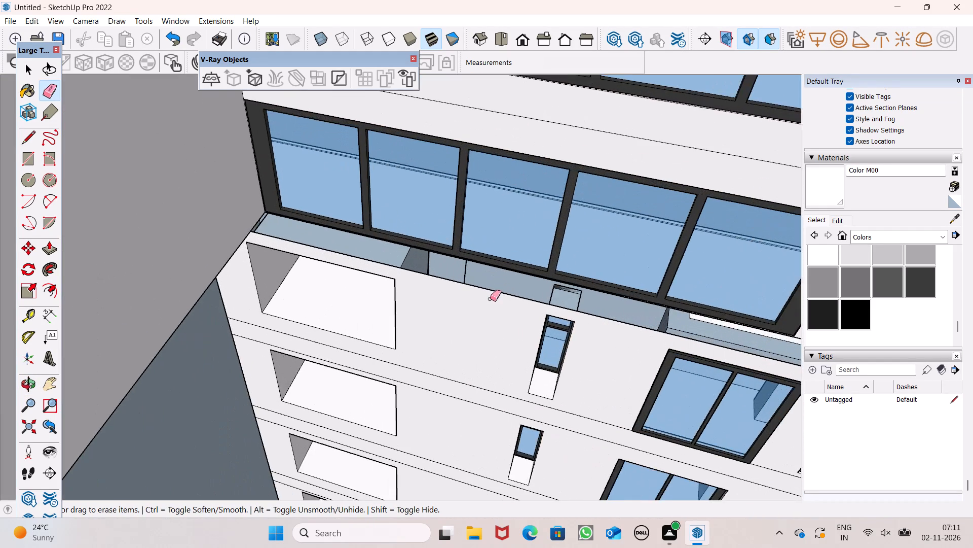
pyautogui.scroll(-4, 490, 296)
pyautogui.moveTo(489, 311); pyautogui.dragTo(415, 283, button='middle')
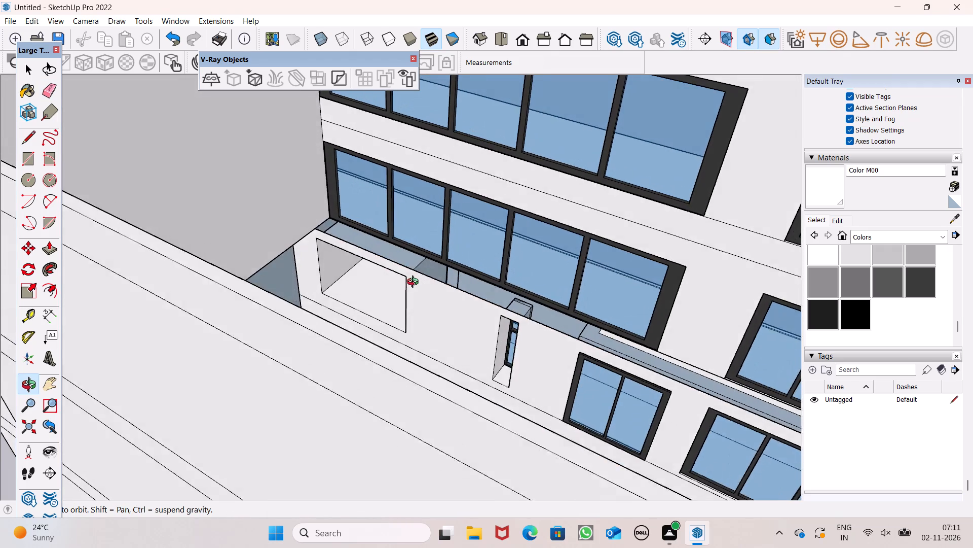
pyautogui.moveTo(415, 283); pyautogui.dragTo(360, 250, button='middle')
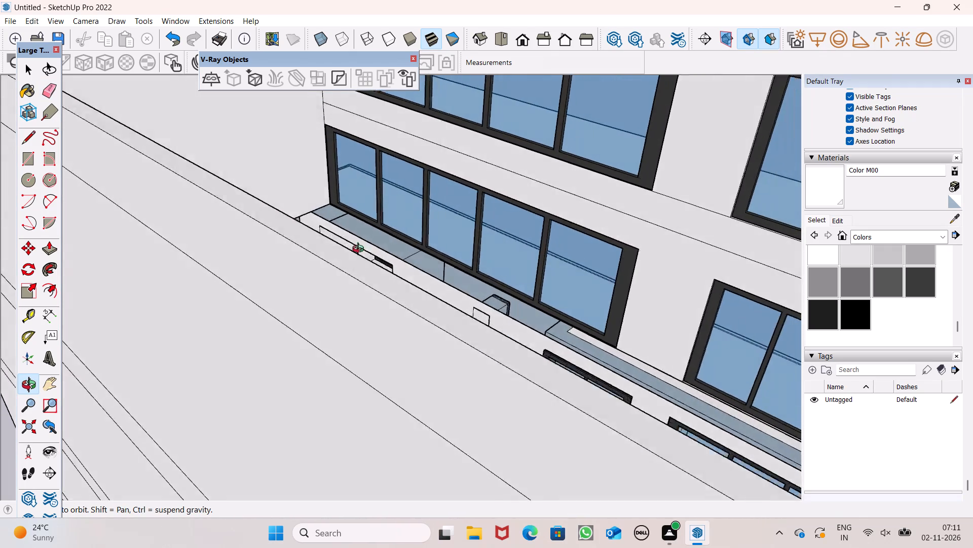
pyautogui.moveTo(360, 250); pyautogui.dragTo(288, 133, button='middle')
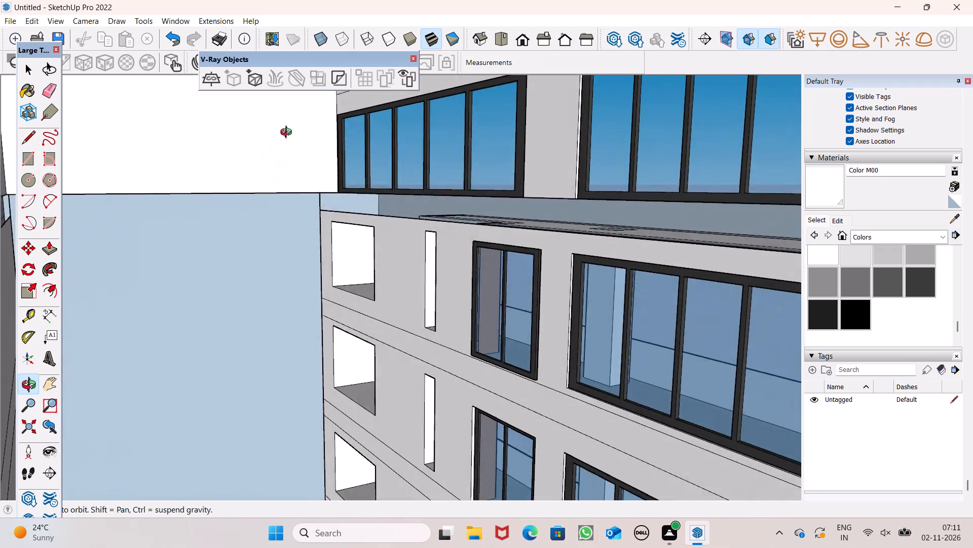
pyautogui.moveTo(288, 133); pyautogui.dragTo(291, 246, button='middle')
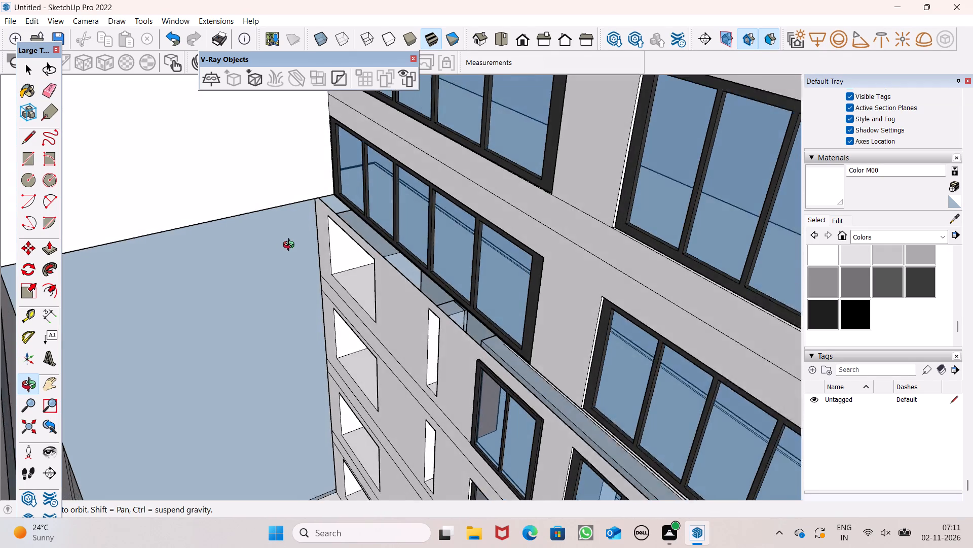
pyautogui.moveTo(291, 246); pyautogui.dragTo(287, 254, button='middle')
pyautogui.scroll(7, 340, 283)
pyautogui.scroll(-2, 368, 335)
pyautogui.moveTo(431, 361); pyautogui.dragTo(434, 350, button='middle')
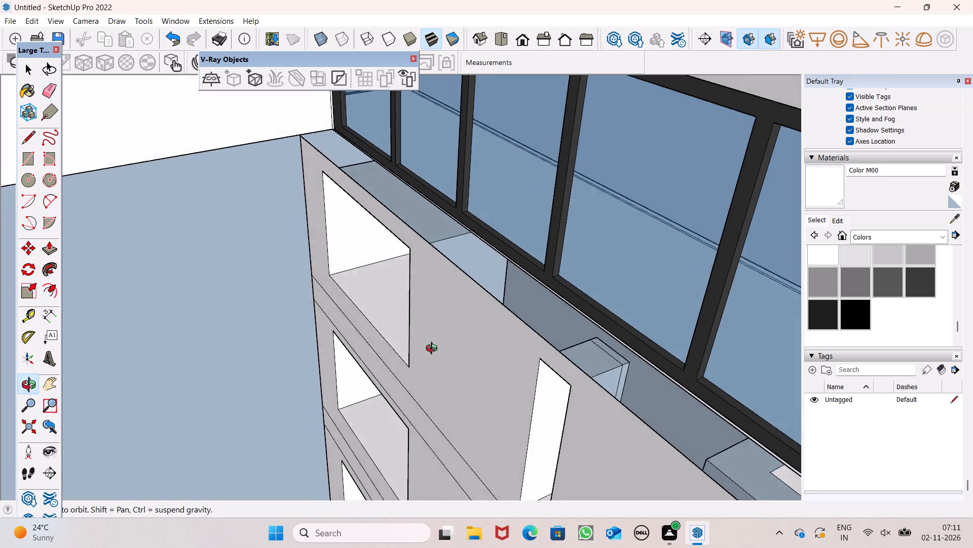
pyautogui.moveTo(434, 350); pyautogui.dragTo(439, 248, button='middle')
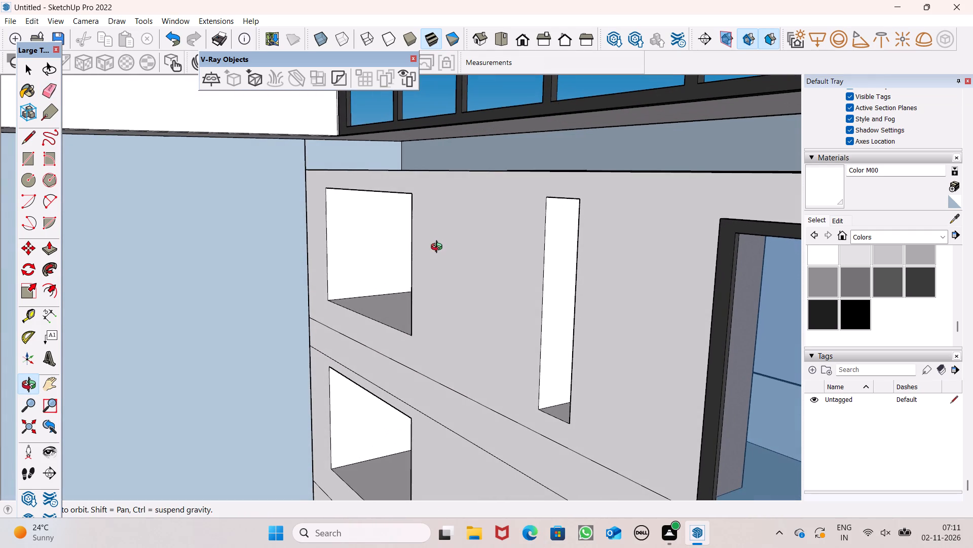
pyautogui.moveTo(439, 248); pyautogui.dragTo(431, 249, button='middle')
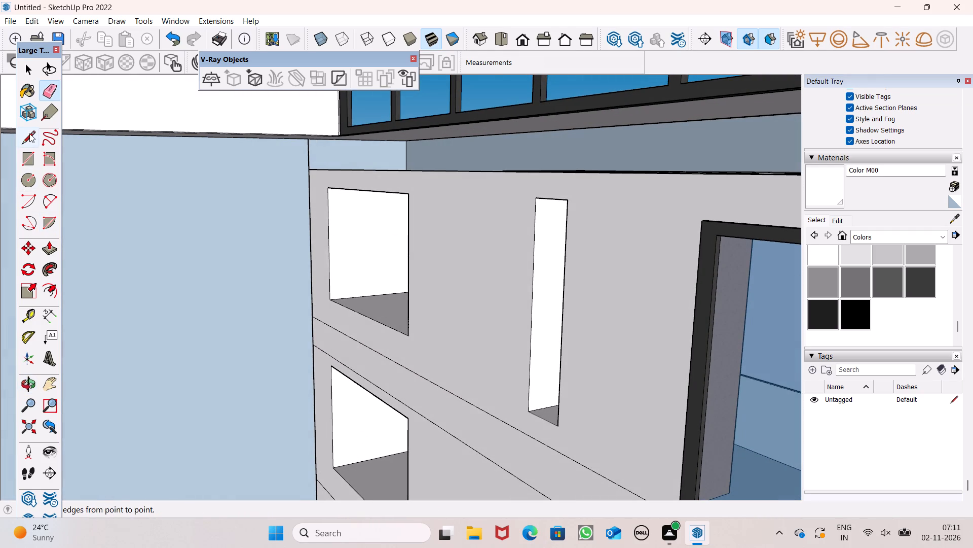
# Draw a line about 2' 3" long over the front wall's top edge, near the end corner above the uppermost square opening.
pyautogui.click(29, 133)
pyautogui.click(375, 168)
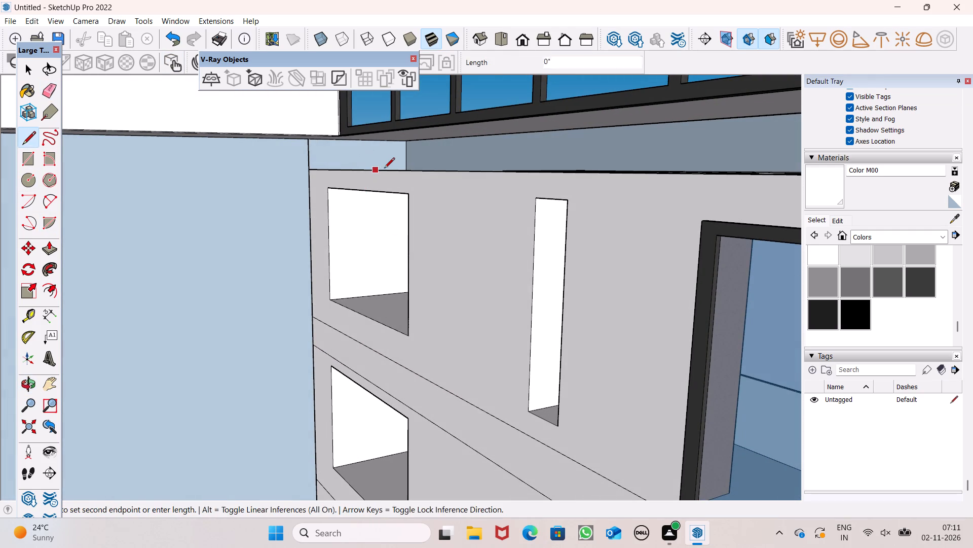
pyautogui.click(388, 170)
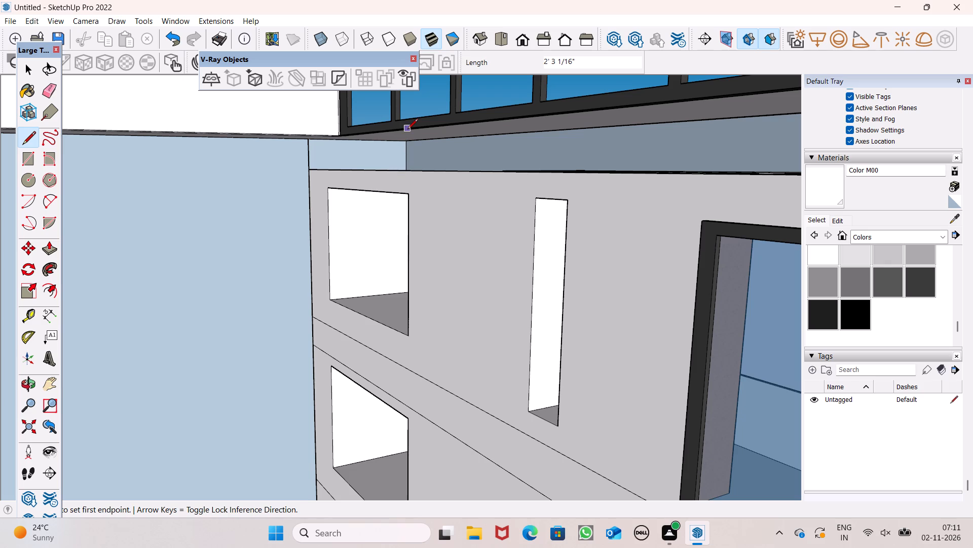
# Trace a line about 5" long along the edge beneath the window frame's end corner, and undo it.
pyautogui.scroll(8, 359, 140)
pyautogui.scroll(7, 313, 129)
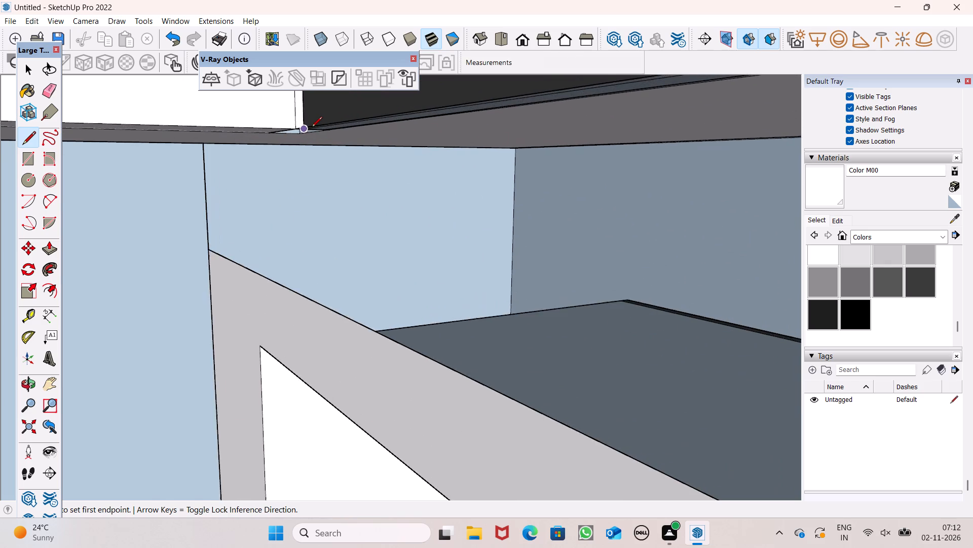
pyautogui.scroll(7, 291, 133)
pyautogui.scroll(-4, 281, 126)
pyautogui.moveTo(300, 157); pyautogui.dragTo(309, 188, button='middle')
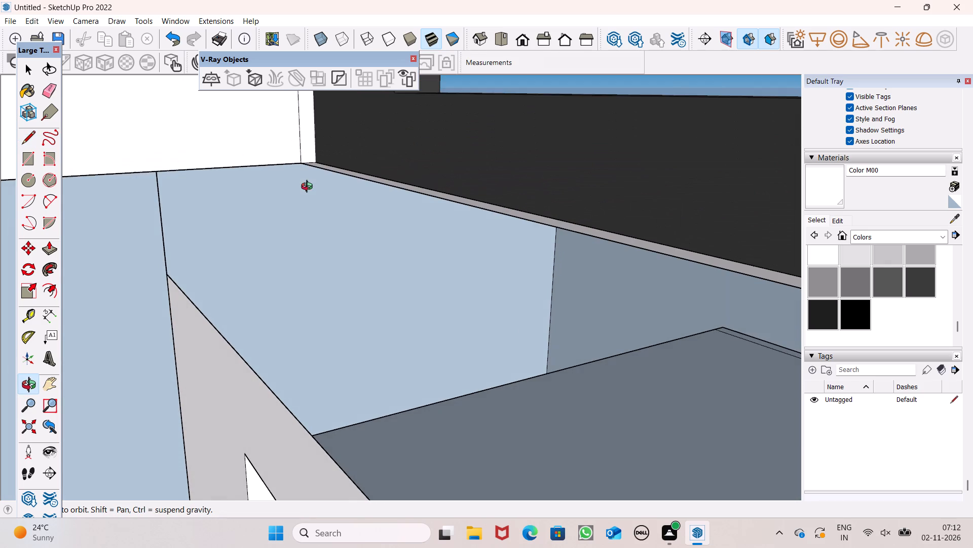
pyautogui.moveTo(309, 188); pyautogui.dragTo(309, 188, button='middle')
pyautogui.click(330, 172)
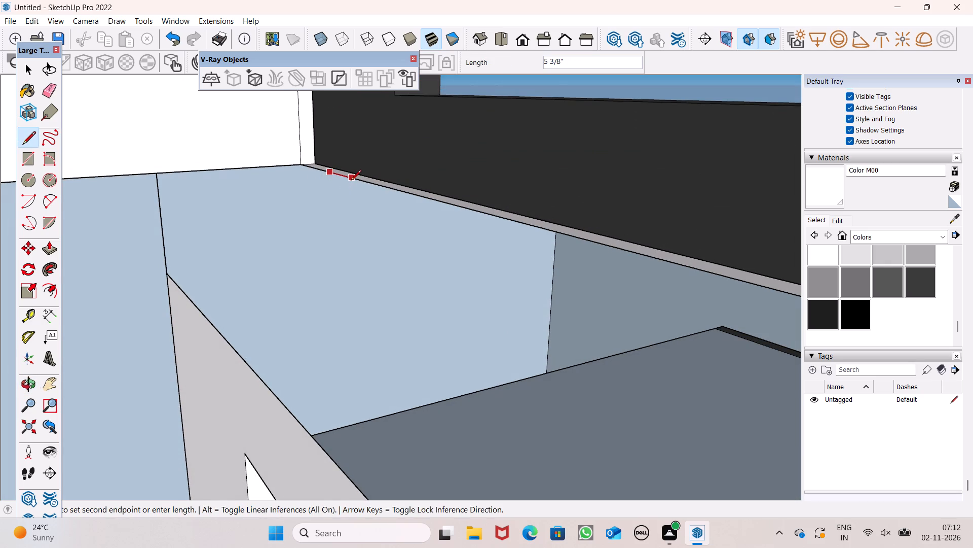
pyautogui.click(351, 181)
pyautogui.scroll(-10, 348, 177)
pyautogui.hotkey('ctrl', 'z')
# Inspect the notch under the window frame's end corner and the overhanging storey's underside above the front wall.
pyautogui.keyDown('ctrl'); pyautogui.scroll(-2, 361, 215); pyautogui.keyUp('ctrl')
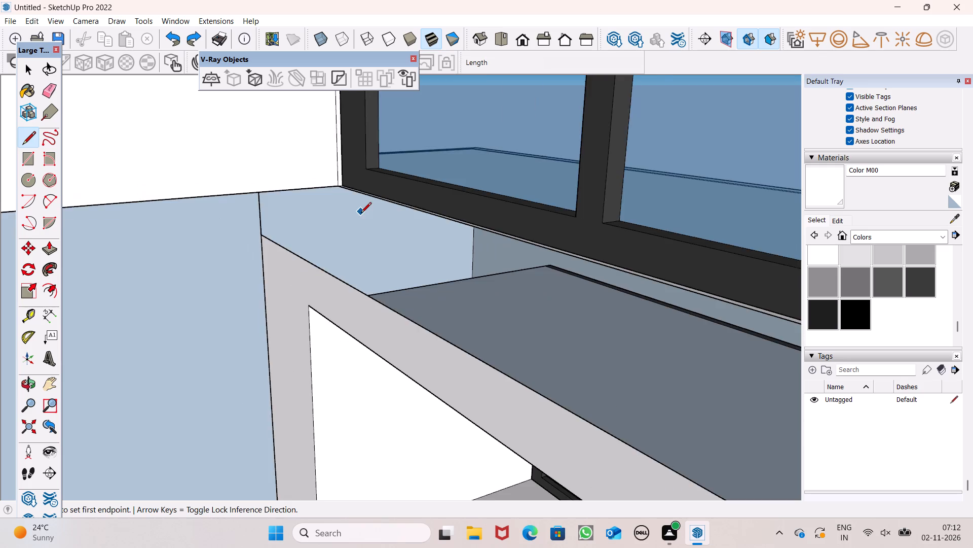
pyautogui.keyDown('ctrl'); pyautogui.scroll(-3, 361, 214); pyautogui.keyUp('ctrl')
pyautogui.moveTo(402, 253); pyautogui.dragTo(388, 162, button='middle')
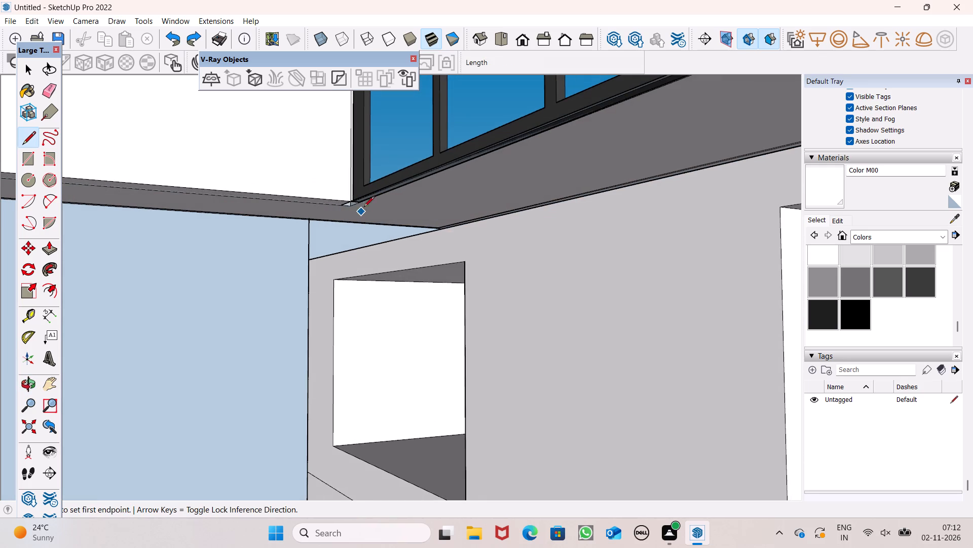
pyautogui.scroll(8, 364, 207)
pyautogui.moveTo(359, 203); pyautogui.dragTo(350, 175, button='middle')
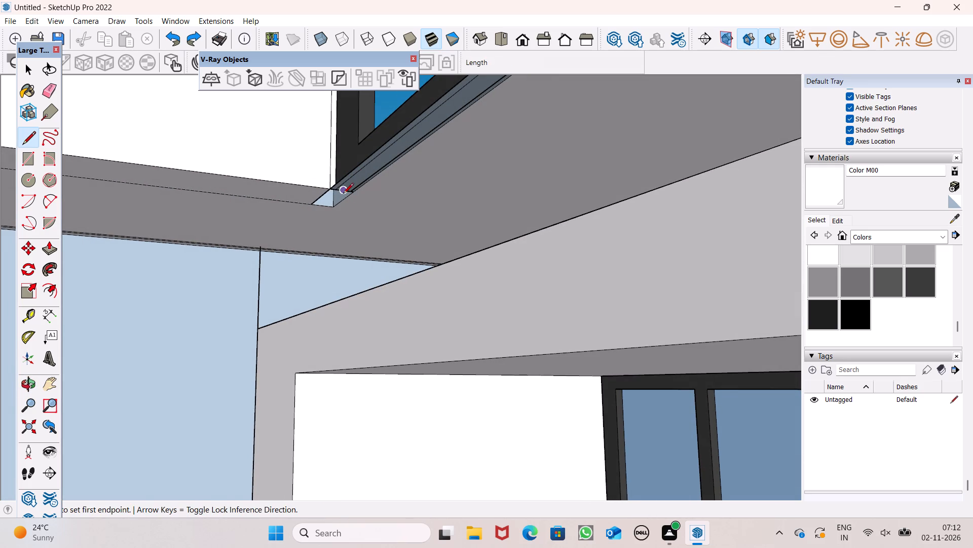
pyautogui.press('space')
pyautogui.scroll(17, 325, 208)
pyautogui.moveTo(405, 212); pyautogui.dragTo(434, 182, button='middle')
pyautogui.scroll(1, 434, 182)
pyautogui.scroll(-11, 415, 203)
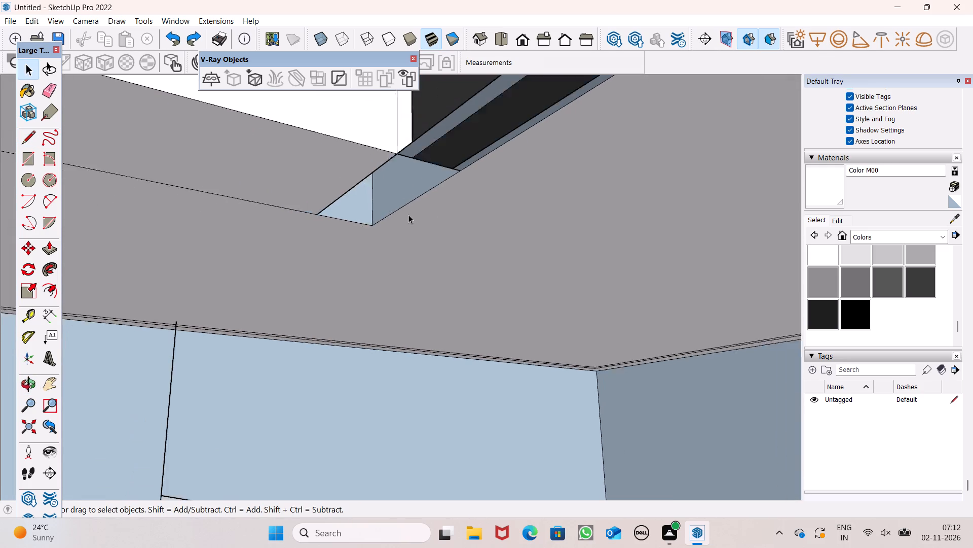
pyautogui.scroll(-10, 408, 215)
pyautogui.moveTo(411, 224); pyautogui.dragTo(439, 268, button='middle')
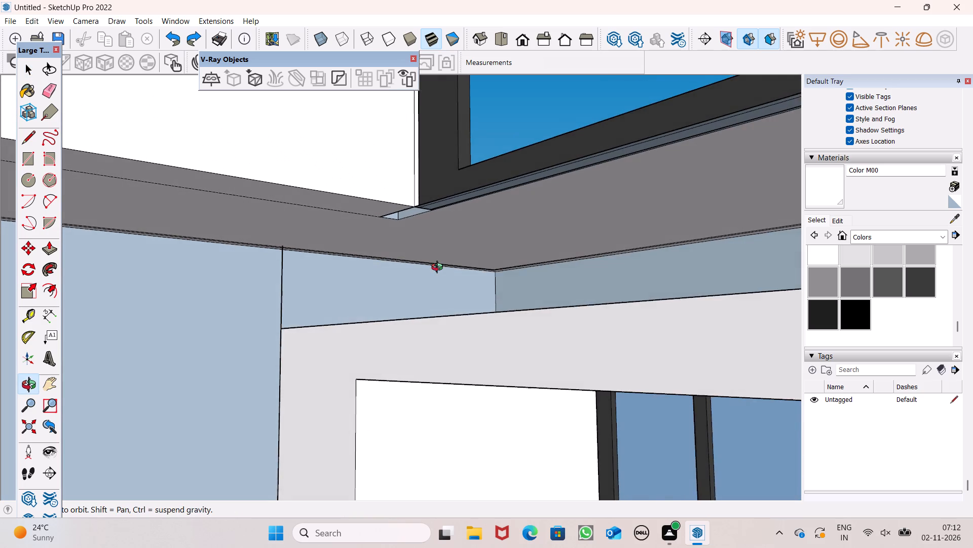
pyautogui.moveTo(439, 268); pyautogui.dragTo(410, 270, button='middle')
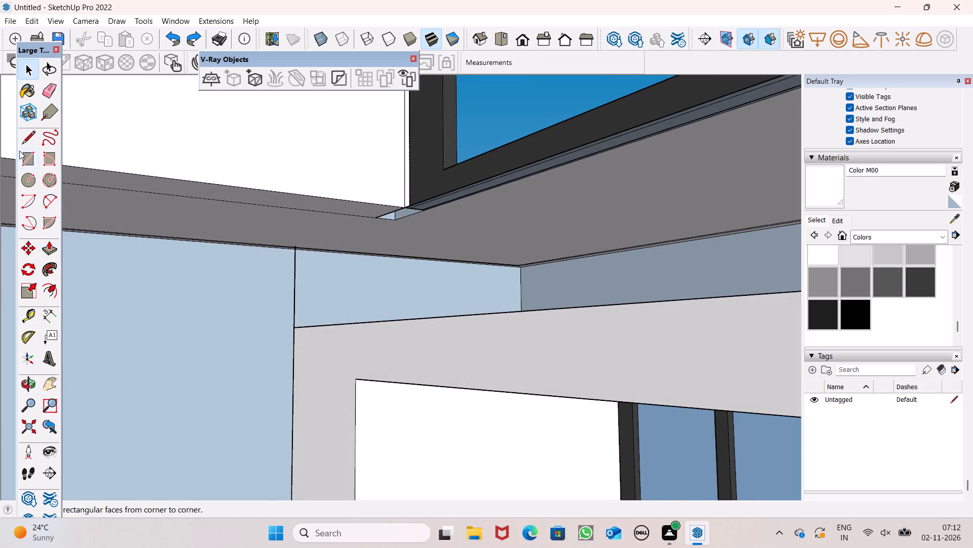
# Draw a rectangle about 137' 2" by 3' on the front wall's plane, spanning end to end across the gap beneath the overhanging storey.
pyautogui.click(25, 161)
pyautogui.scroll(-5, 343, 191)
pyautogui.scroll(-5, 437, 218)
pyautogui.moveTo(466, 237); pyautogui.dragTo(502, 259, button='middle')
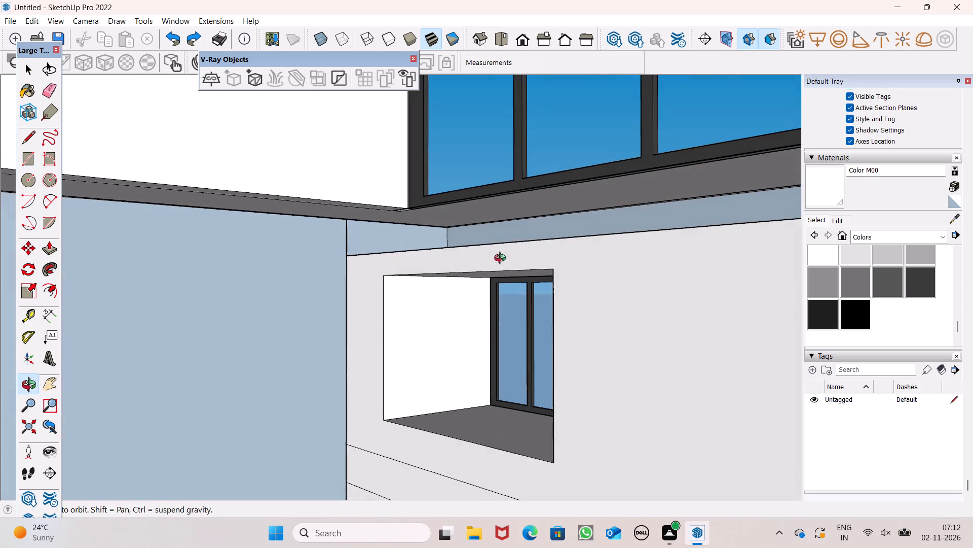
pyautogui.moveTo(502, 259); pyautogui.dragTo(504, 257, button='middle')
pyautogui.click(345, 221)
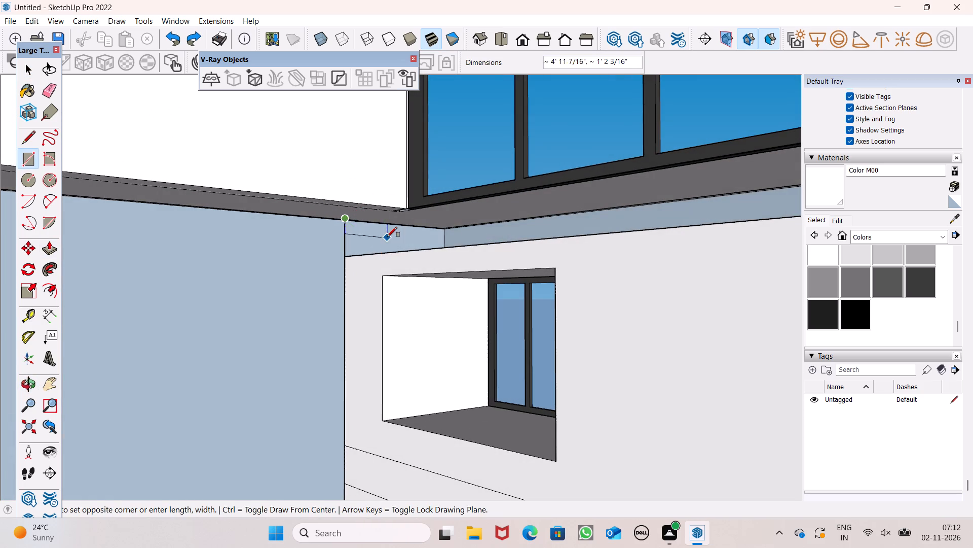
pyautogui.scroll(-6, 387, 237)
pyautogui.moveTo(403, 255); pyautogui.dragTo(587, 319, button='middle')
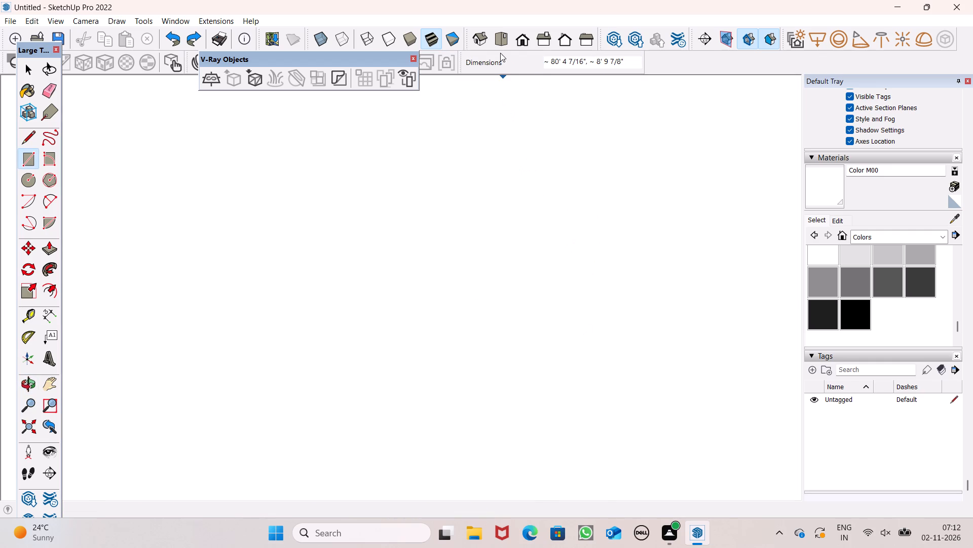
pyautogui.click(500, 40)
pyautogui.click(502, 44)
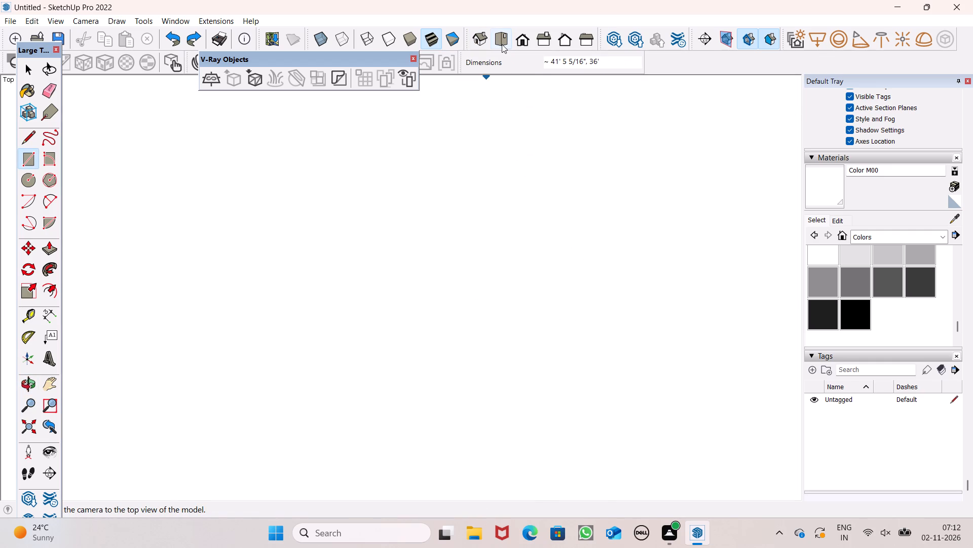
pyautogui.scroll(-8, 500, 220)
pyautogui.scroll(-14, 489, 268)
pyautogui.scroll(-11, 462, 236)
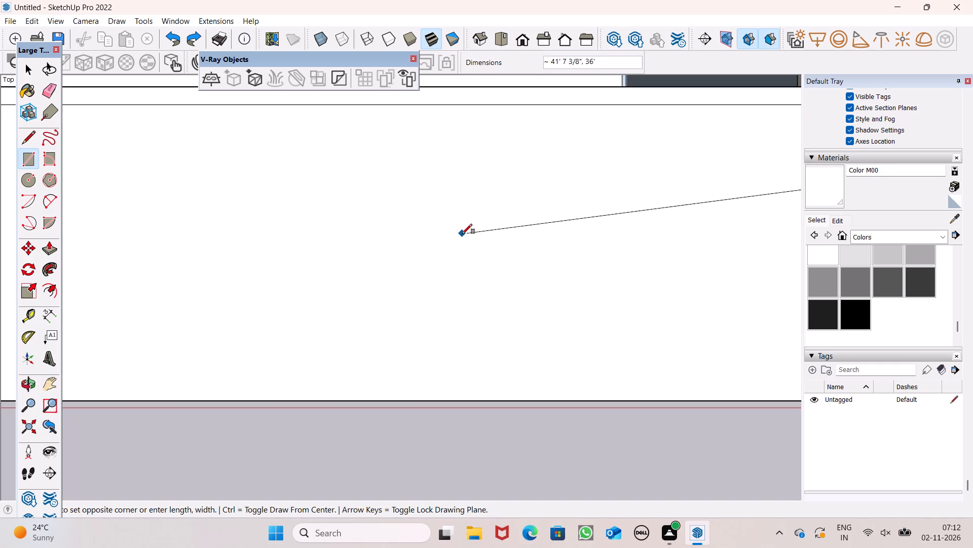
pyautogui.scroll(-17, 462, 234)
pyautogui.scroll(-8, 461, 233)
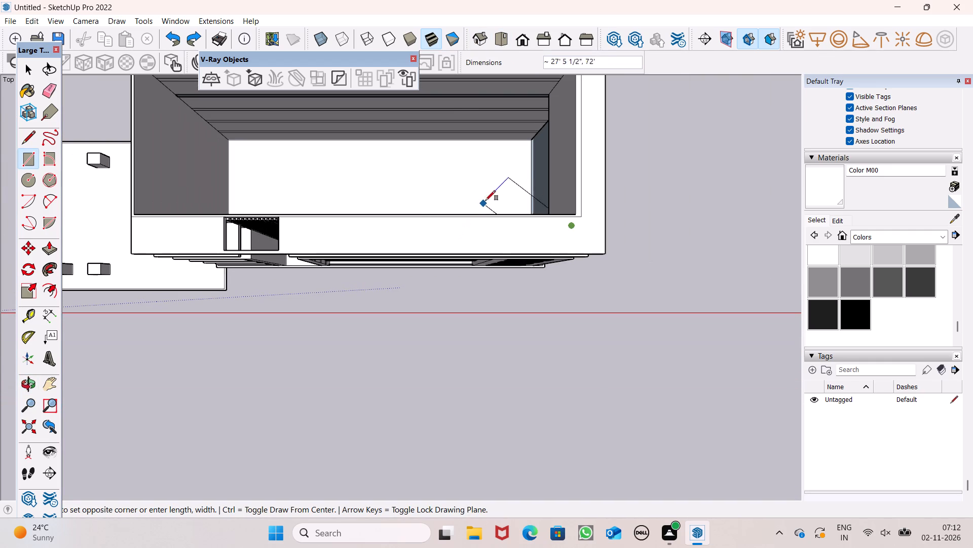
pyautogui.moveTo(551, 198); pyautogui.dragTo(556, 156, button='middle')
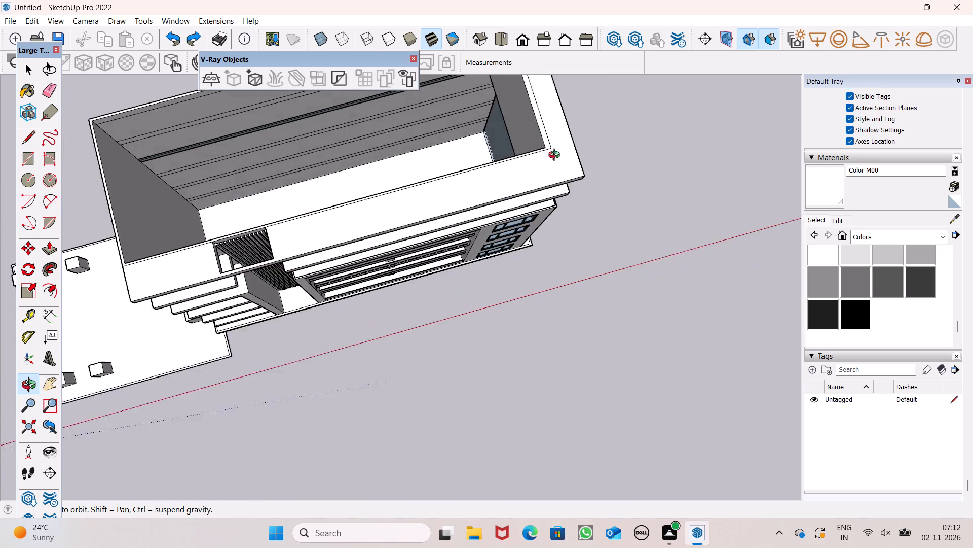
pyautogui.moveTo(556, 156); pyautogui.dragTo(564, 148, button='middle')
pyautogui.moveTo(181, 190); pyautogui.dragTo(442, 214, button='middle')
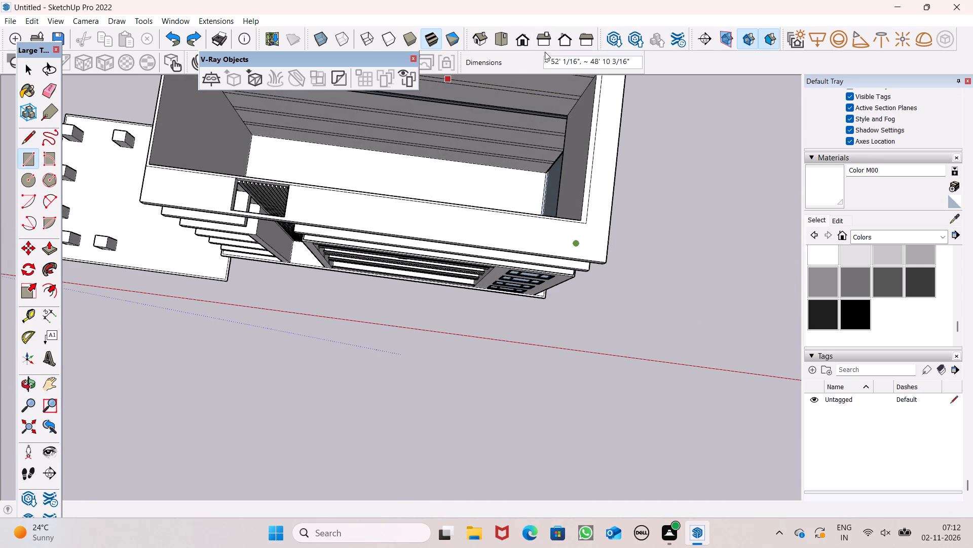
pyautogui.click(542, 48)
pyautogui.scroll(-1, 532, 177)
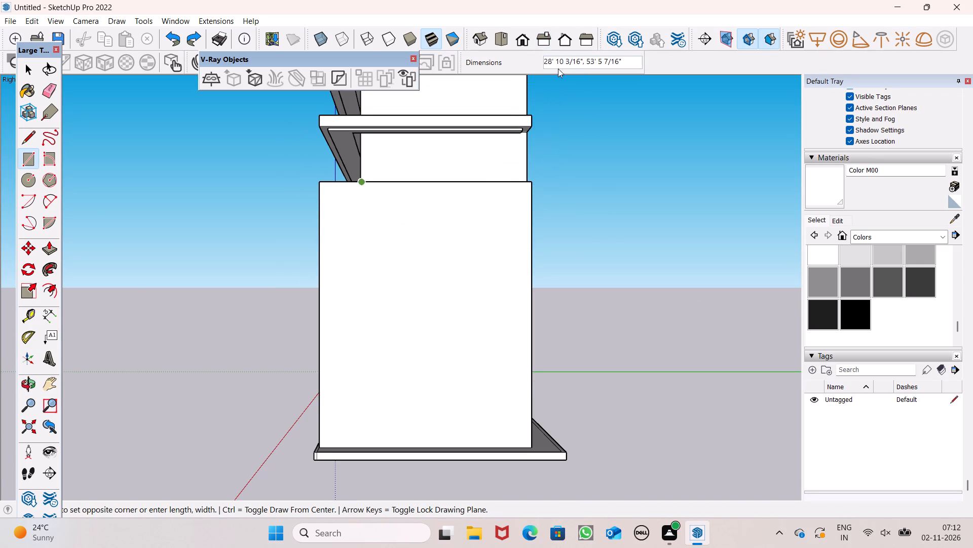
pyautogui.moveTo(560, 37); pyautogui.dragTo(565, 37)
pyautogui.click(588, 40)
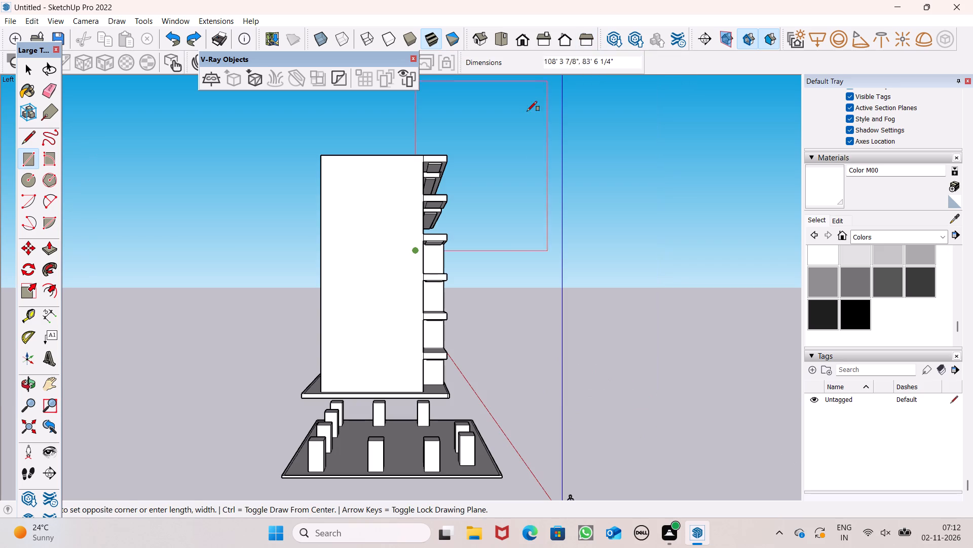
pyautogui.click(584, 39)
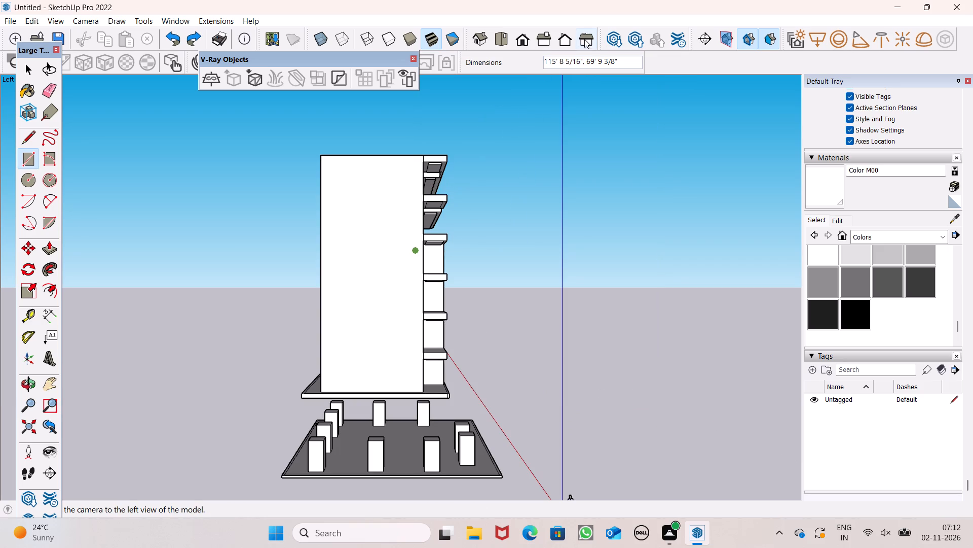
pyautogui.click(564, 40)
pyautogui.scroll(-4, 564, 76)
pyautogui.moveTo(539, 152); pyautogui.dragTo(536, 163, button='middle')
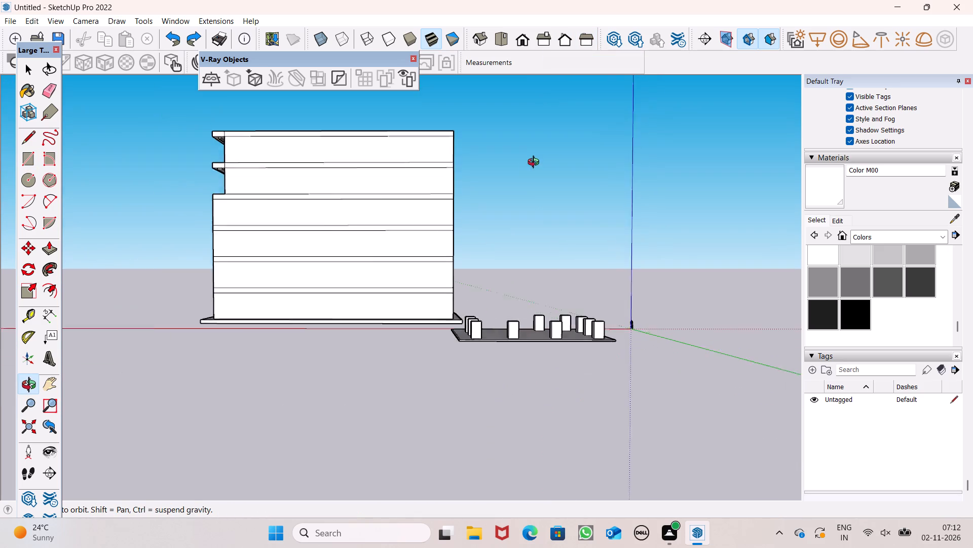
pyautogui.moveTo(536, 163); pyautogui.dragTo(493, 270, button='middle')
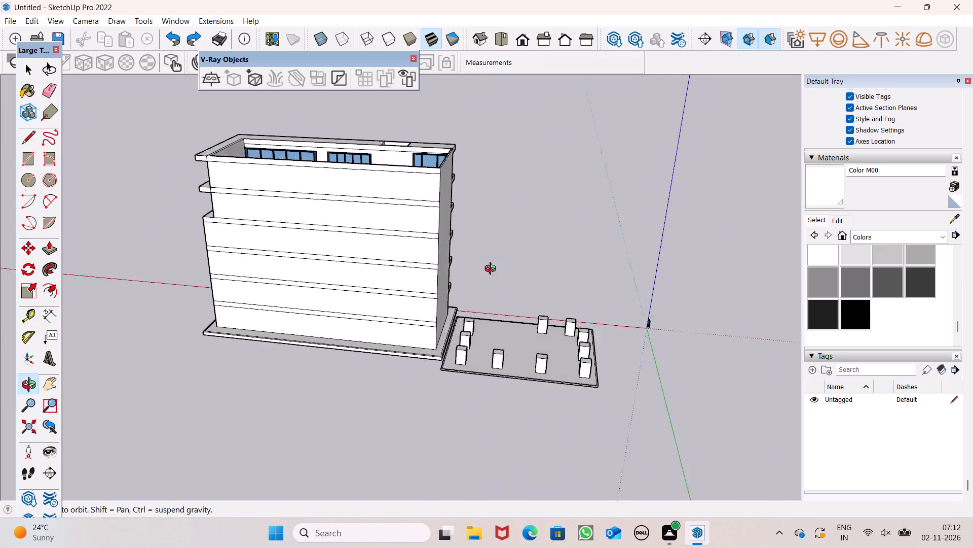
pyautogui.moveTo(493, 270); pyautogui.dragTo(620, 355, button='middle')
pyautogui.scroll(-6, 372, 162)
pyautogui.moveTo(434, 176); pyautogui.dragTo(426, 193, button='middle')
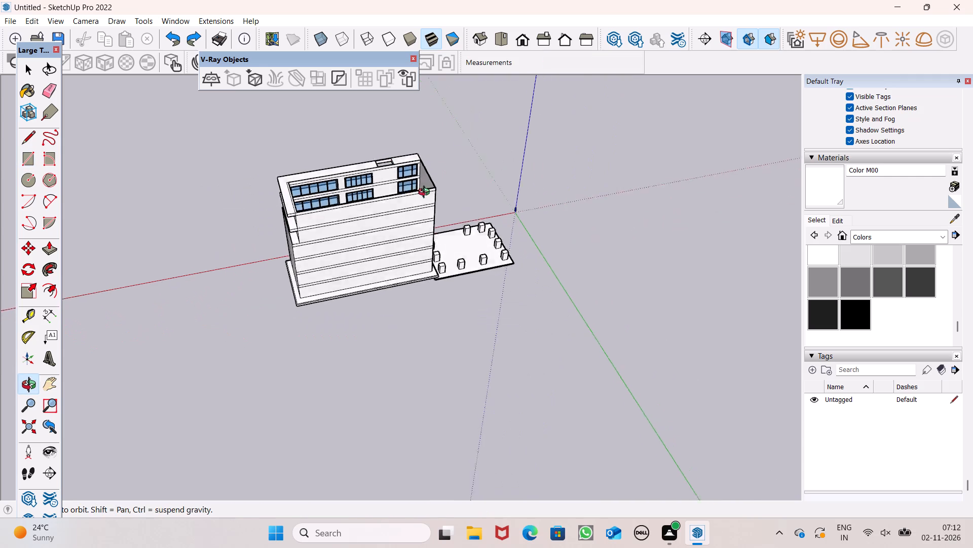
pyautogui.moveTo(426, 193); pyautogui.dragTo(373, 251, button='middle')
pyautogui.scroll(1, 362, 244)
pyautogui.scroll(-6, 335, 176)
pyautogui.moveTo(350, 204); pyautogui.dragTo(317, 246, button='middle')
pyautogui.scroll(5, 327, 161)
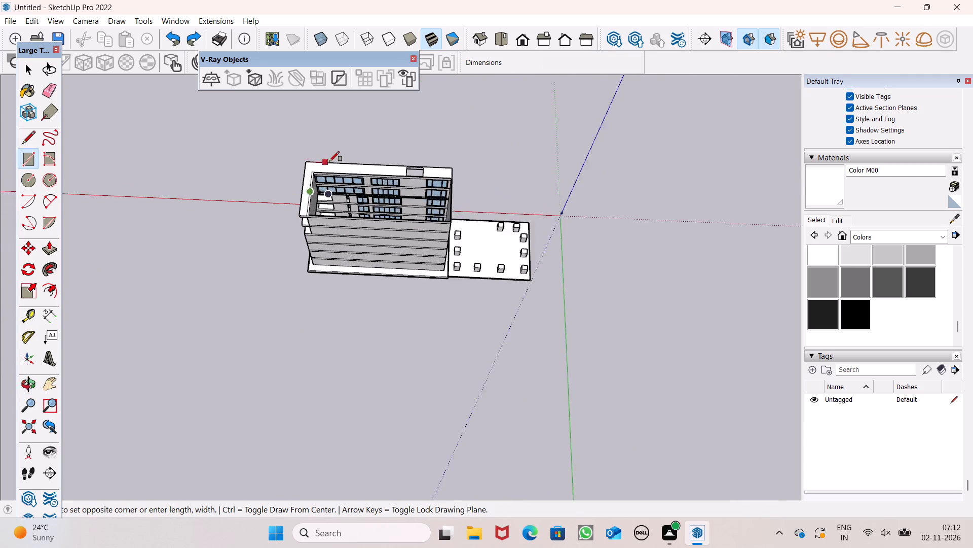
pyautogui.scroll(4, 329, 161)
pyautogui.scroll(-7, 489, 202)
pyautogui.scroll(8, 411, 204)
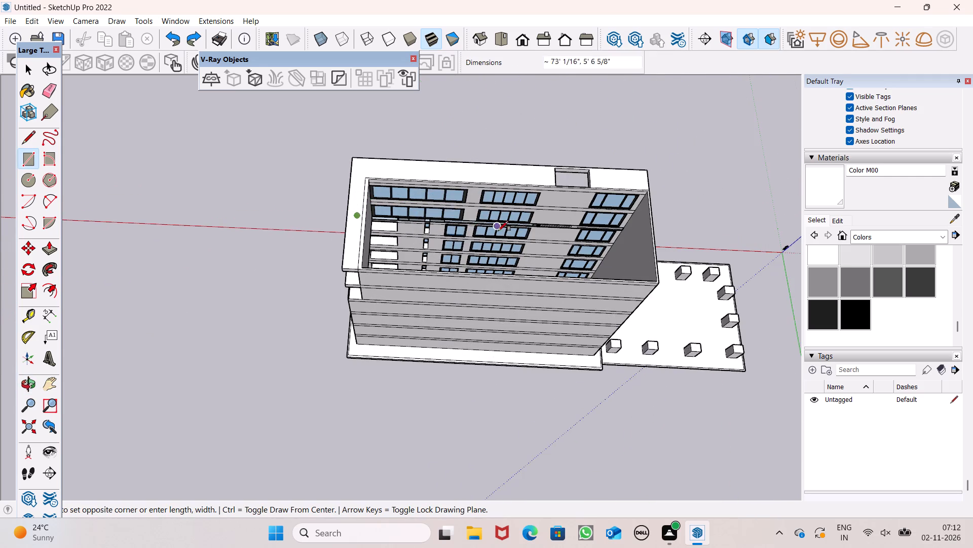
pyautogui.scroll(9, 498, 231)
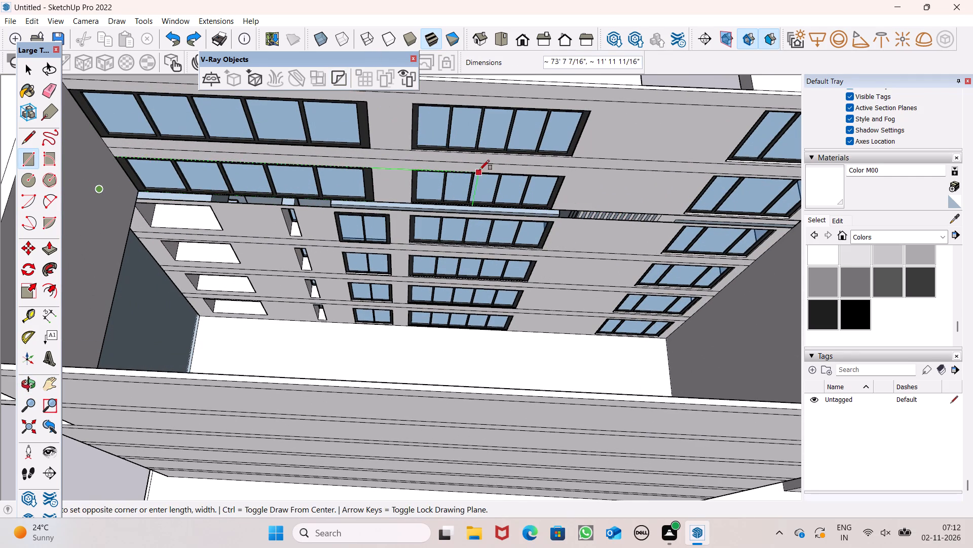
pyautogui.scroll(-5, 460, 178)
pyautogui.moveTo(486, 202); pyautogui.dragTo(491, 141, button='middle')
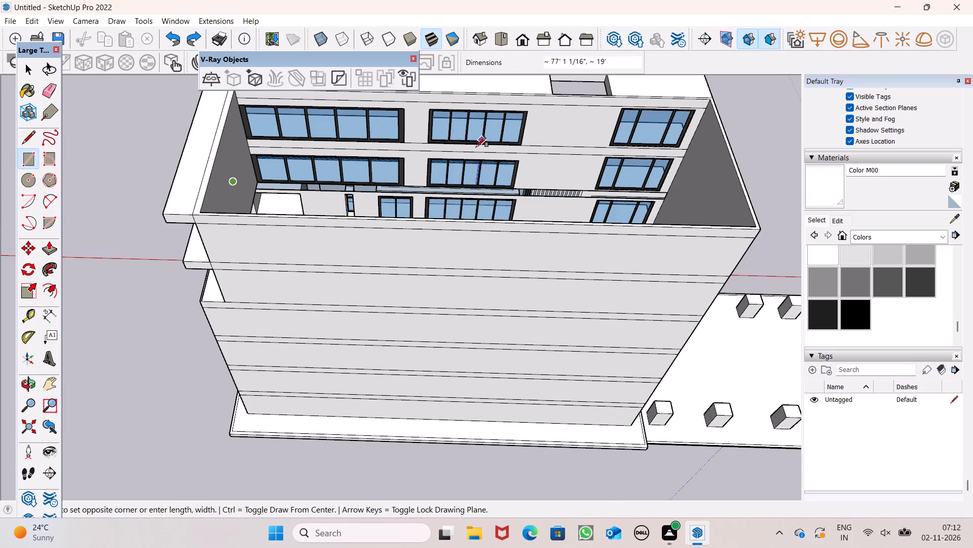
pyautogui.scroll(7, 432, 180)
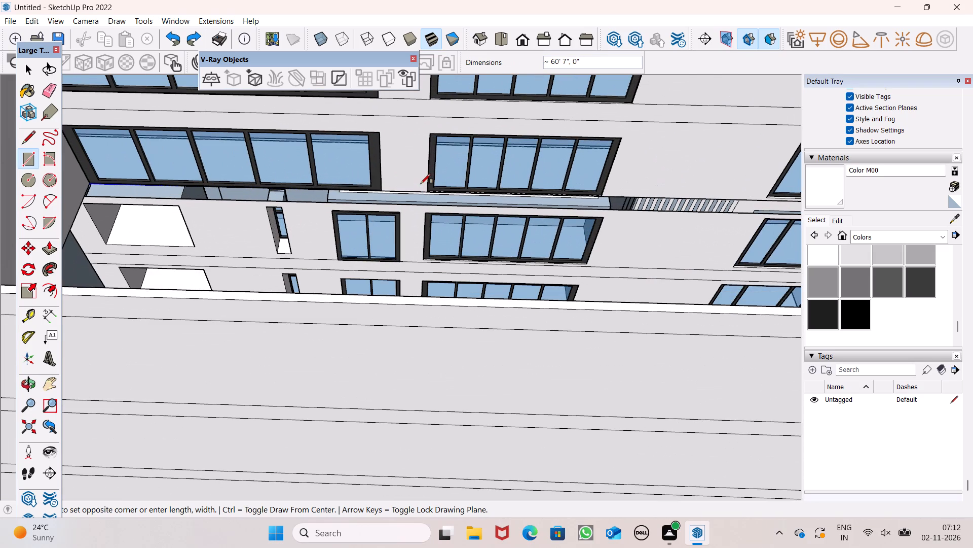
pyautogui.scroll(-5, 473, 187)
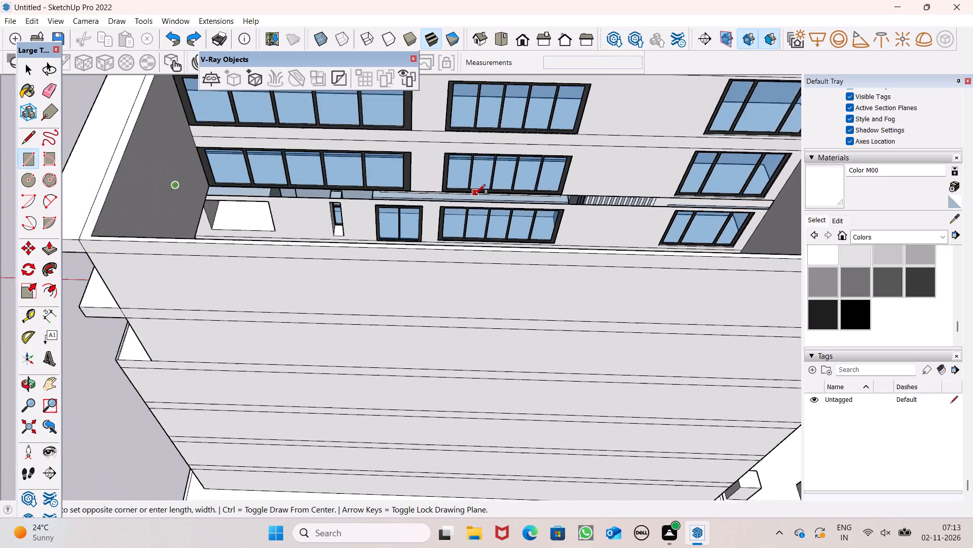
pyautogui.scroll(7, 568, 214)
pyautogui.scroll(-6, 485, 178)
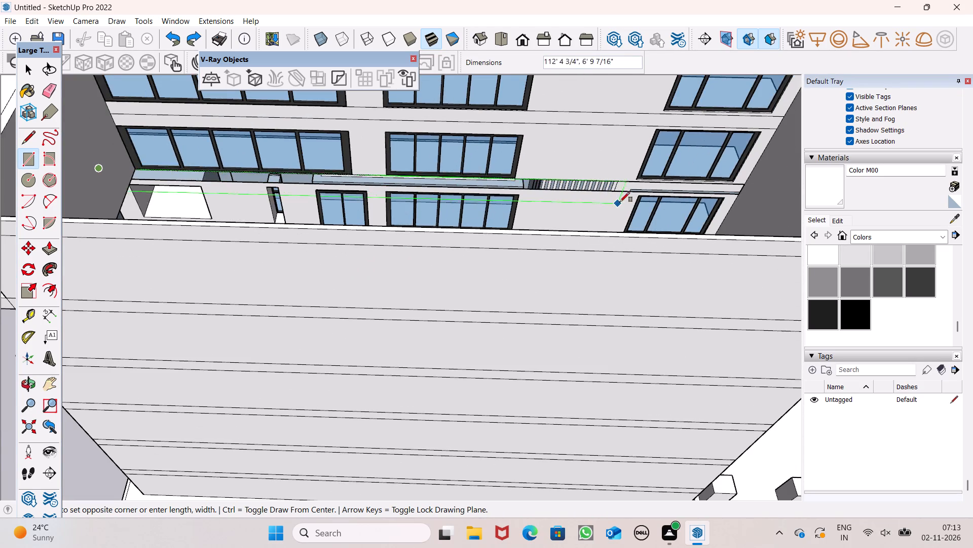
pyautogui.scroll(6, 620, 202)
pyautogui.scroll(-6, 540, 180)
pyautogui.scroll(5, 553, 203)
pyautogui.scroll(-8, 442, 202)
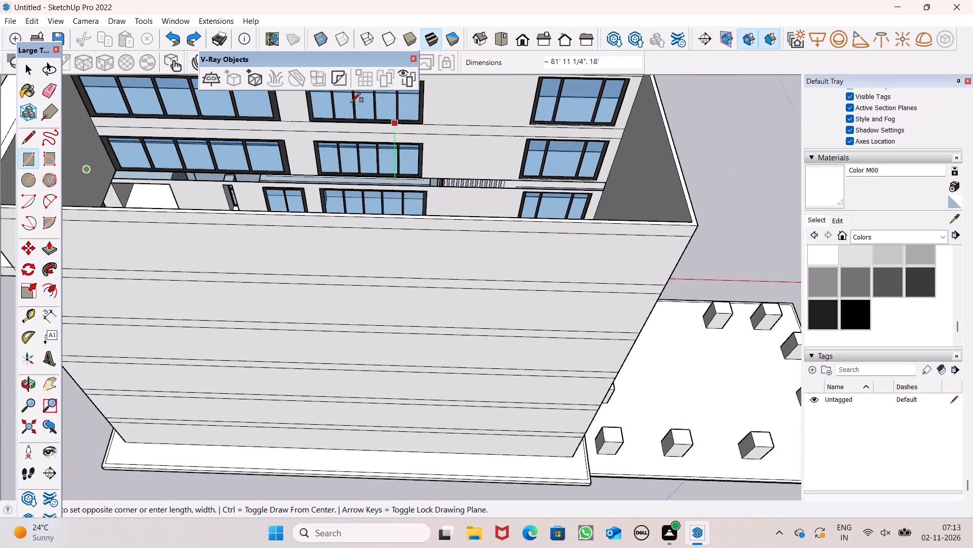
pyautogui.scroll(7, 594, 174)
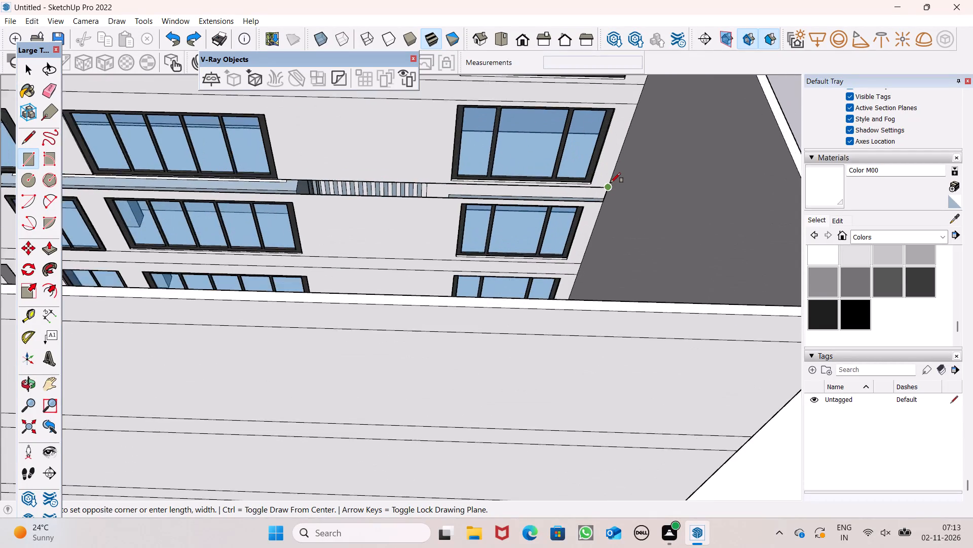
pyautogui.scroll(14, 610, 184)
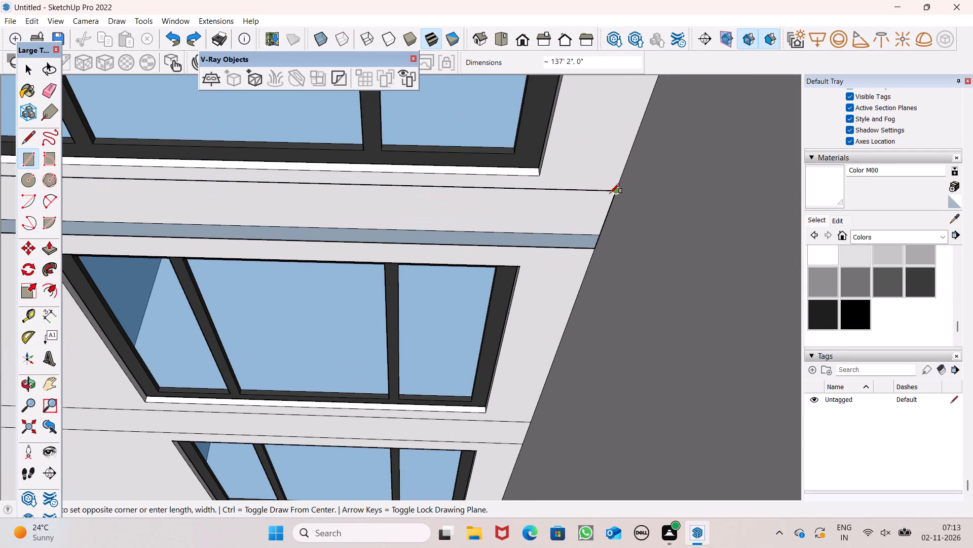
pyautogui.click(610, 193)
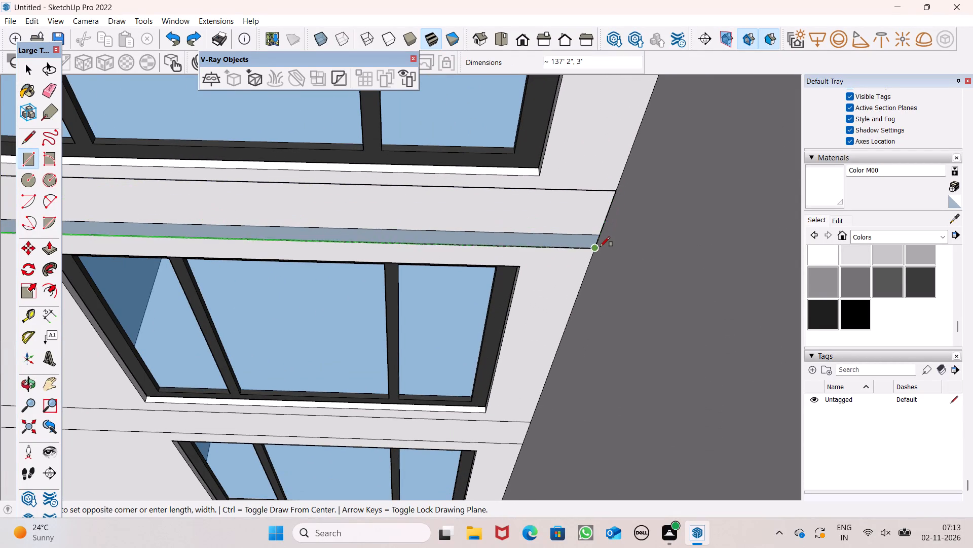
pyautogui.click(598, 250)
pyautogui.scroll(-17, 580, 198)
pyautogui.press('space')
# Examine the facade and the open-topped interior, including the inner faces of the front, end and rear walls, from several angles.
pyautogui.scroll(-2, 580, 202)
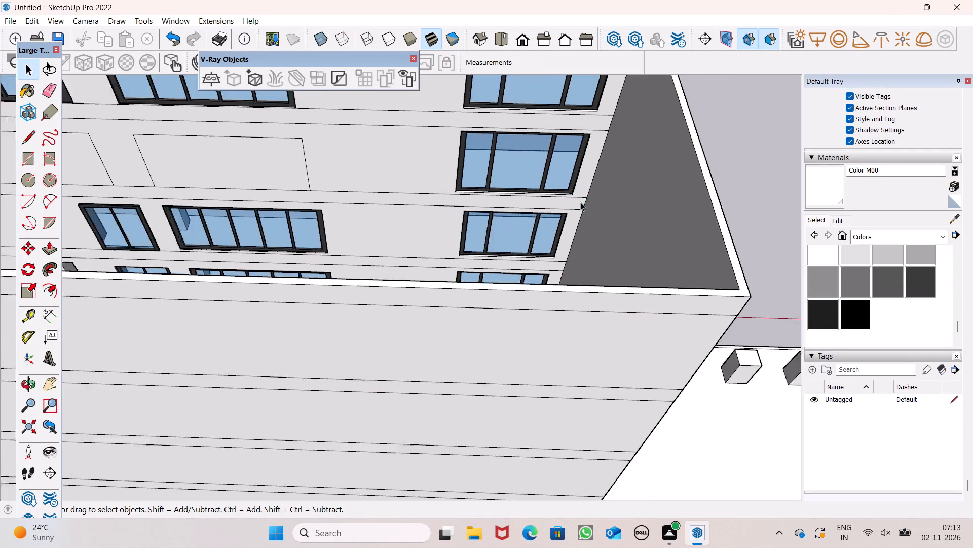
pyautogui.scroll(-4, 580, 202)
pyautogui.moveTo(579, 208); pyautogui.dragTo(295, 159, button='middle')
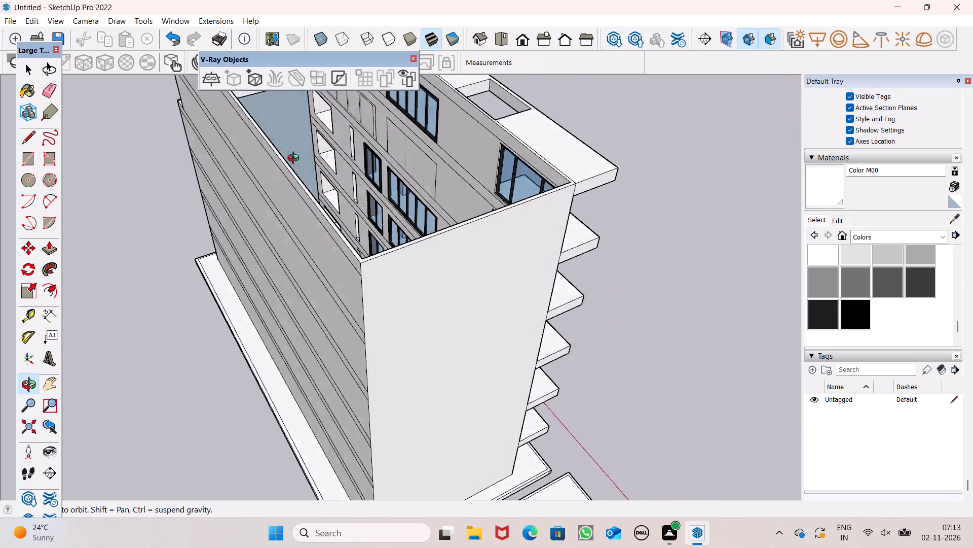
pyautogui.moveTo(295, 159); pyautogui.dragTo(0, 95, button='middle')
pyautogui.moveTo(290, 91); pyautogui.dragTo(0, 27, button='middle')
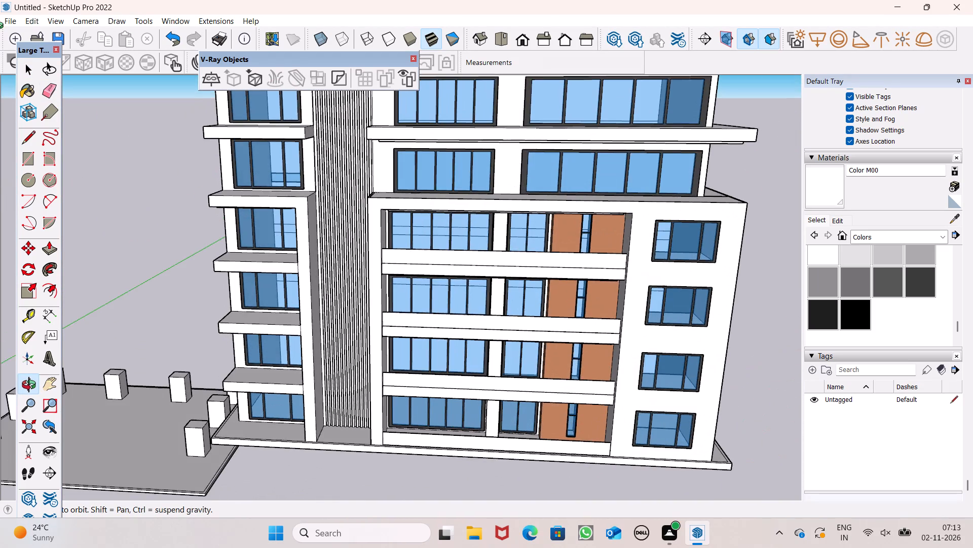
pyautogui.moveTo(0, 27); pyautogui.dragTo(586, 199, button='middle')
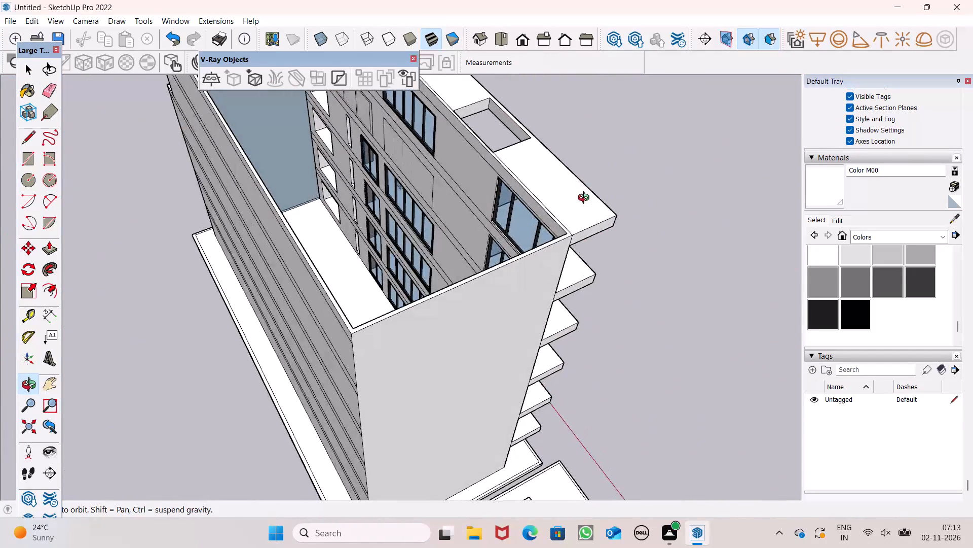
pyautogui.moveTo(586, 199); pyautogui.dragTo(476, 216, button='middle')
pyautogui.scroll(-4, 435, 223)
pyautogui.scroll(6, 360, 158)
pyautogui.scroll(-8, 372, 143)
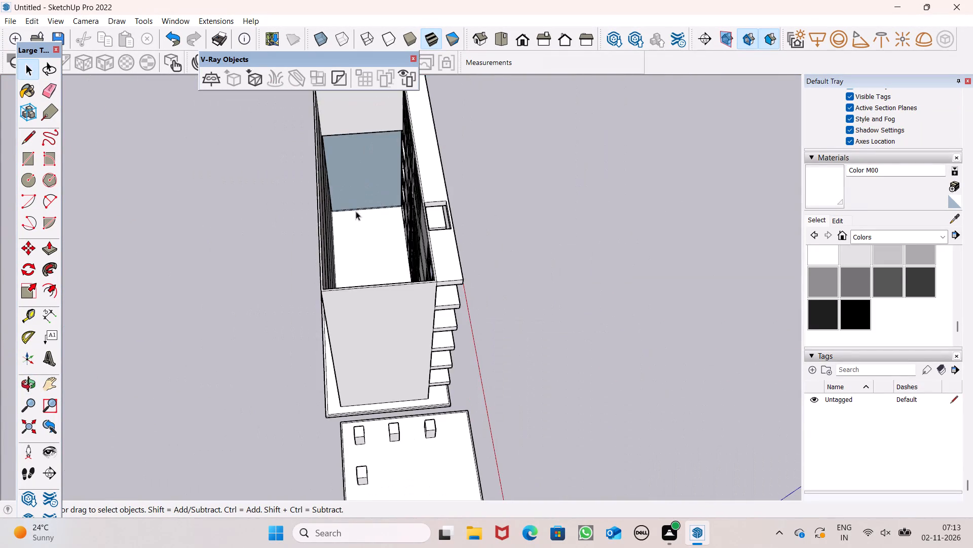
pyautogui.scroll(8, 350, 153)
pyautogui.moveTo(357, 145); pyautogui.dragTo(363, 15, button='middle')
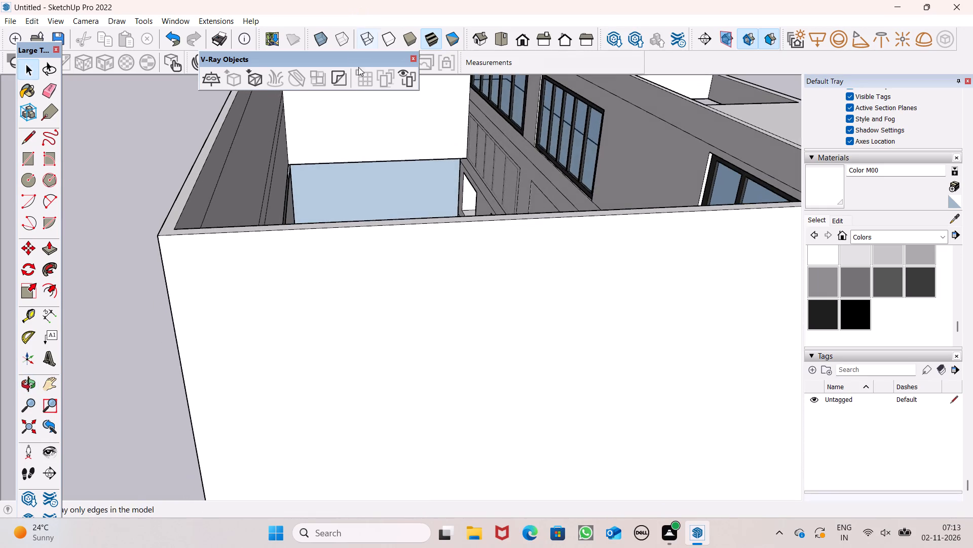
pyautogui.scroll(8, 345, 136)
pyautogui.moveTo(326, 200); pyautogui.dragTo(281, 208, button='middle')
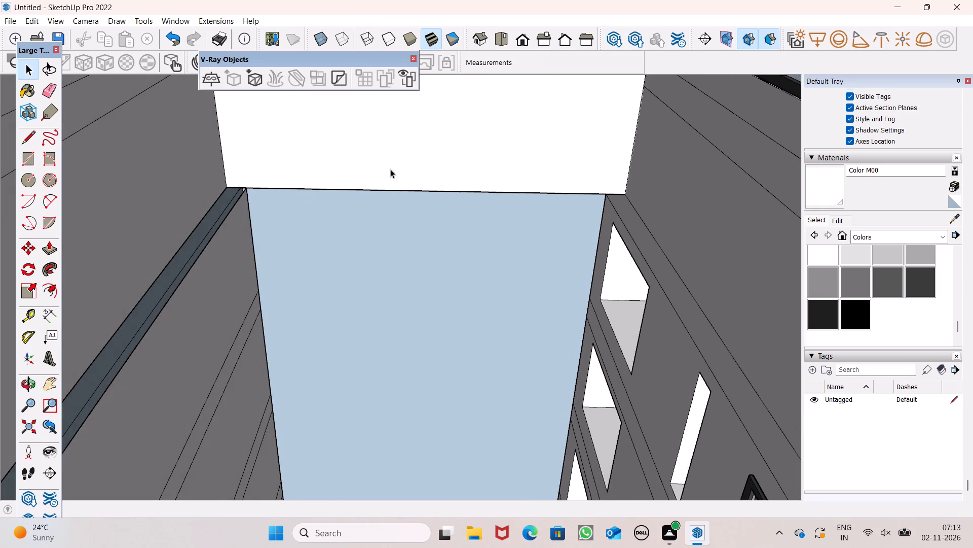
pyautogui.scroll(-12, 414, 177)
pyautogui.moveTo(422, 200); pyautogui.dragTo(276, 289, button='middle')
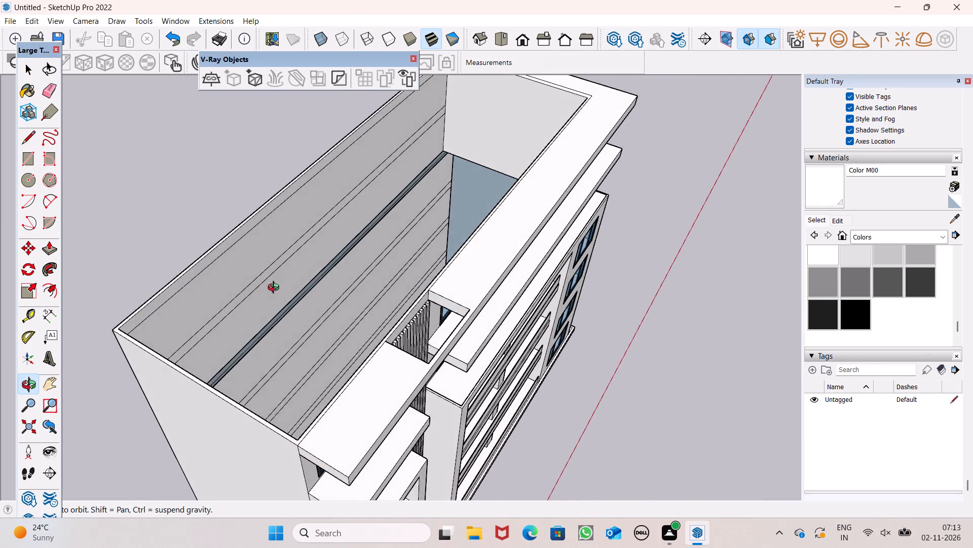
pyautogui.moveTo(276, 289); pyautogui.dragTo(271, 285, button='middle')
pyautogui.scroll(-3, 407, 217)
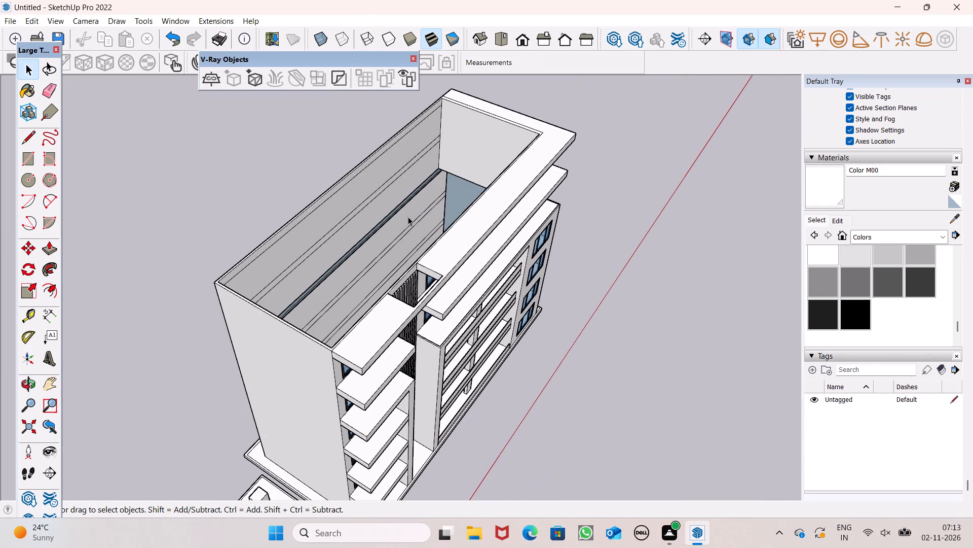
pyautogui.moveTo(403, 238); pyautogui.dragTo(216, 282, button='middle')
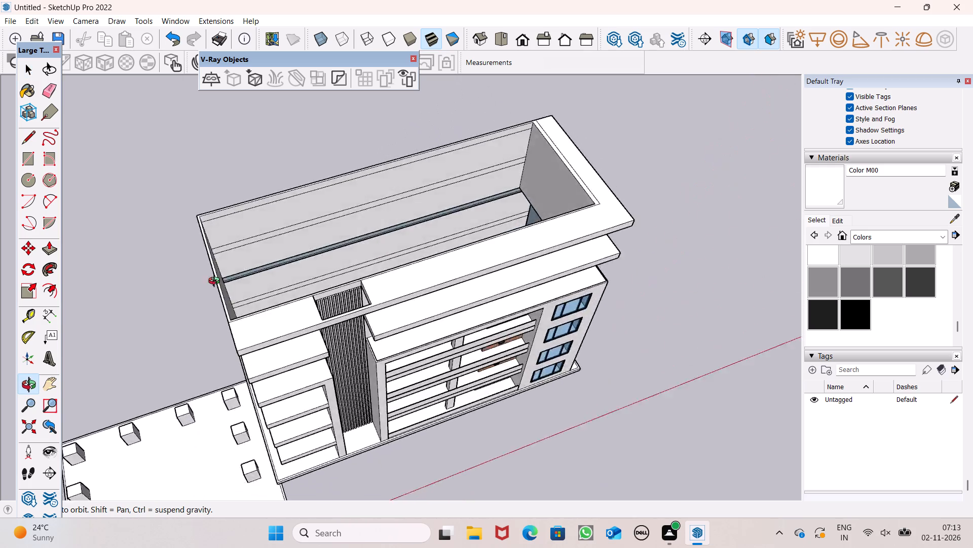
# Draw a rectangle about 138' by 3' over the long open strip in the rear wall's inner side, spanning end to end.
pyautogui.moveTo(216, 282); pyautogui.dragTo(102, 291, button='middle')
pyautogui.scroll(7, 192, 244)
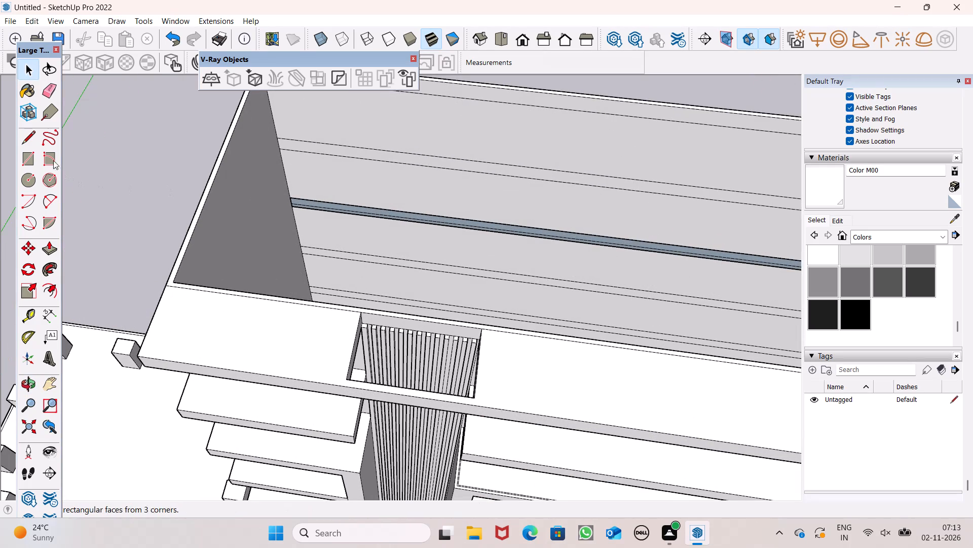
pyautogui.click(34, 163)
pyautogui.click(288, 198)
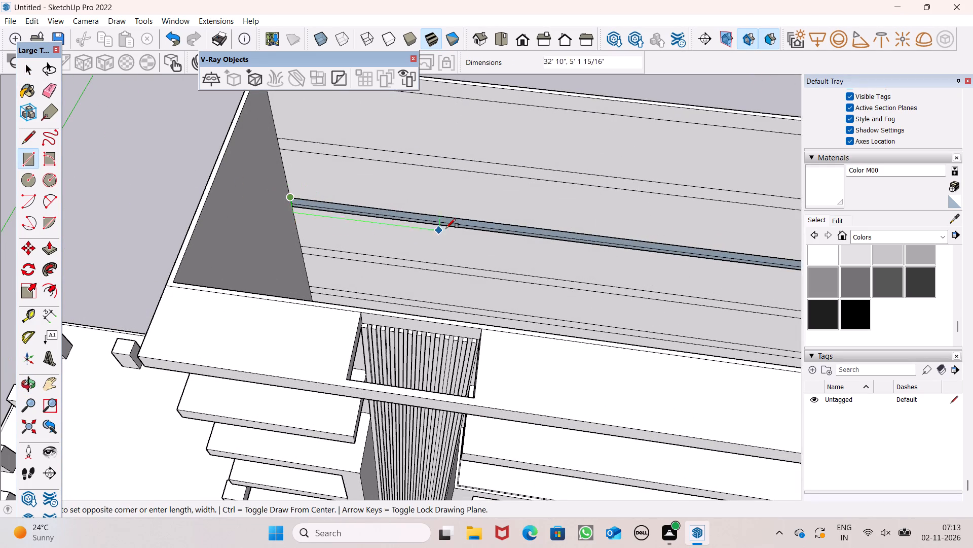
pyautogui.scroll(-6, 409, 217)
pyautogui.scroll(19, 650, 248)
pyautogui.moveTo(678, 267); pyautogui.dragTo(704, 200, button='middle')
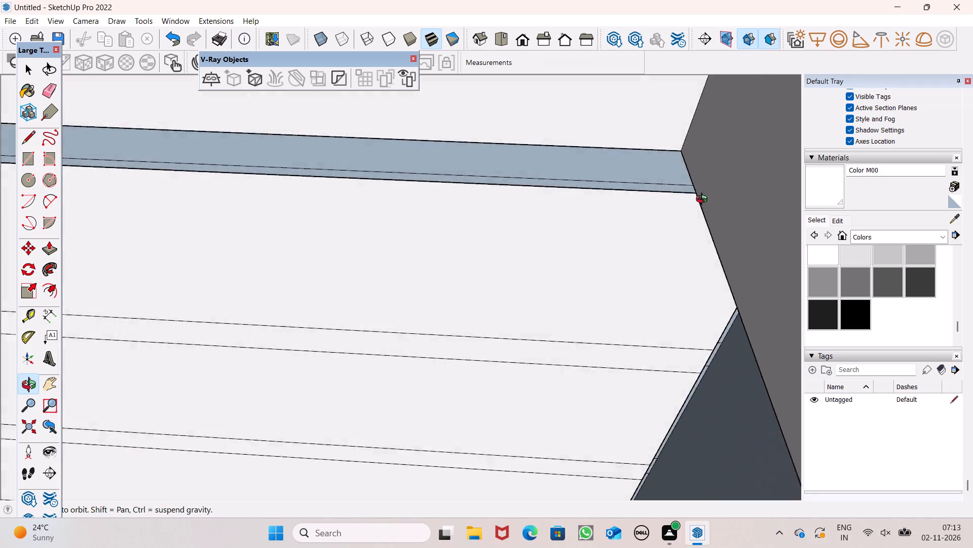
pyautogui.moveTo(704, 200); pyautogui.dragTo(707, 155, button='middle')
pyautogui.scroll(1, 708, 159)
pyautogui.scroll(-2, 669, 245)
pyautogui.moveTo(671, 262); pyautogui.dragTo(671, 253, button='middle')
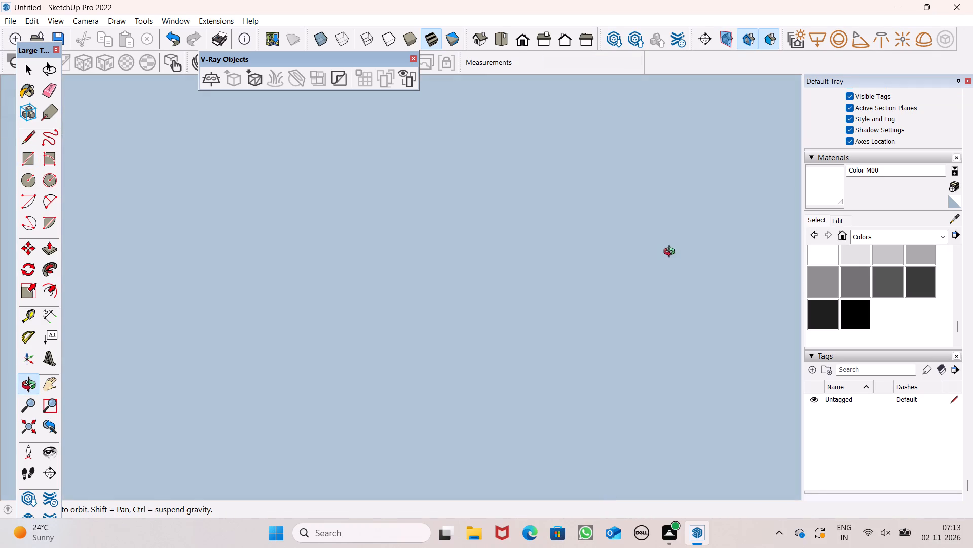
pyautogui.moveTo(671, 253); pyautogui.dragTo(671, 252, button='middle')
pyautogui.click(520, 46)
pyautogui.scroll(-8, 551, 201)
pyautogui.scroll(-20, 550, 222)
pyautogui.scroll(-8, 550, 222)
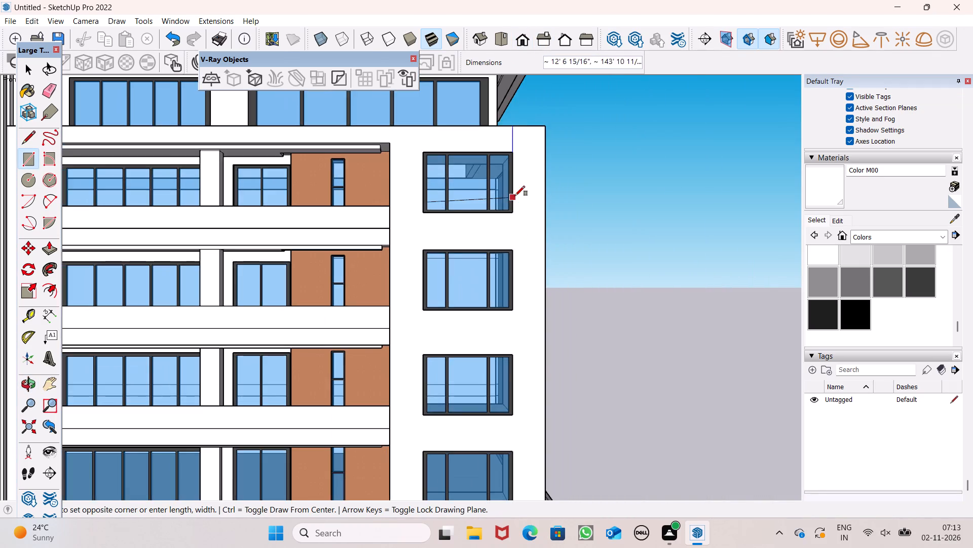
pyautogui.scroll(-5, 515, 195)
pyautogui.moveTo(510, 162); pyautogui.dragTo(543, 318, button='middle')
pyautogui.scroll(-16, 494, 207)
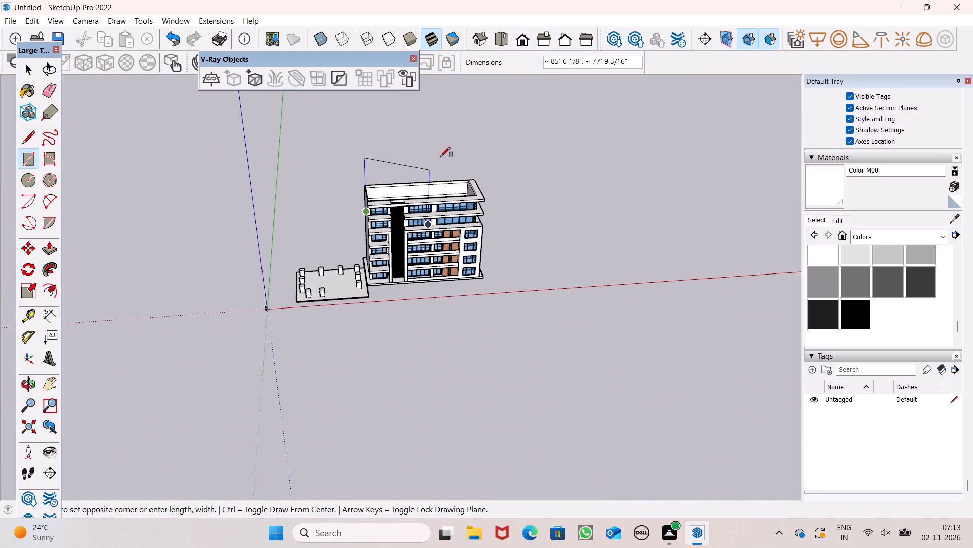
pyautogui.scroll(7, 440, 153)
pyautogui.scroll(9, 428, 220)
pyautogui.moveTo(493, 241); pyautogui.dragTo(494, 253, button='middle')
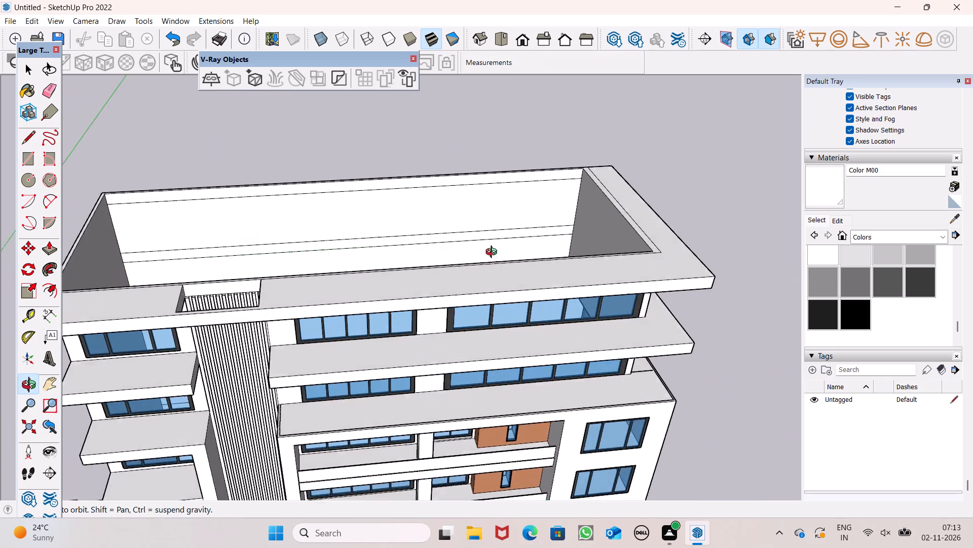
pyautogui.moveTo(494, 253); pyautogui.dragTo(504, 300, button='middle')
pyautogui.scroll(9, 507, 247)
pyautogui.moveTo(606, 297); pyautogui.dragTo(612, 283, button='middle')
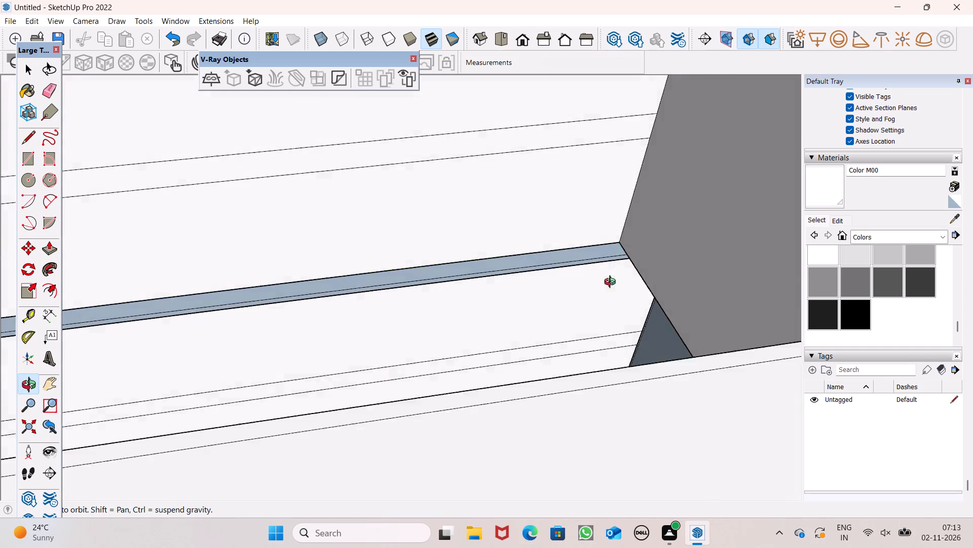
pyautogui.moveTo(612, 283); pyautogui.dragTo(619, 292, button='middle')
pyautogui.scroll(9, 619, 292)
pyautogui.moveTo(638, 320); pyautogui.dragTo(642, 295, button='middle')
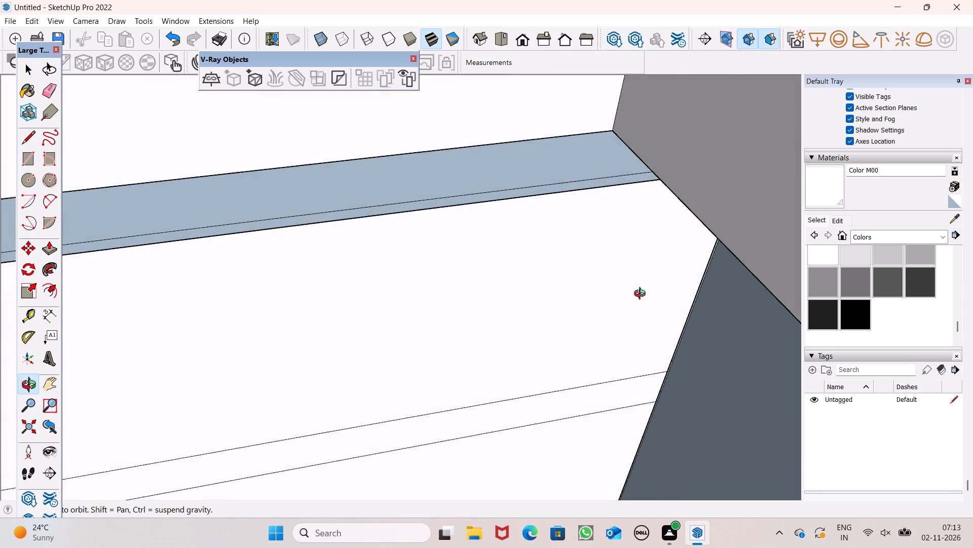
pyautogui.moveTo(642, 295); pyautogui.dragTo(637, 168, button='middle')
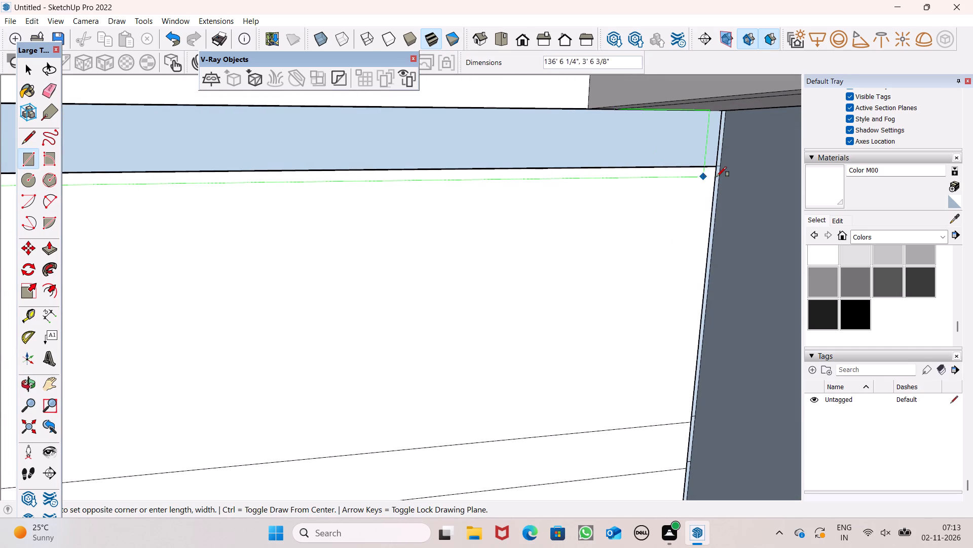
pyautogui.click(722, 165)
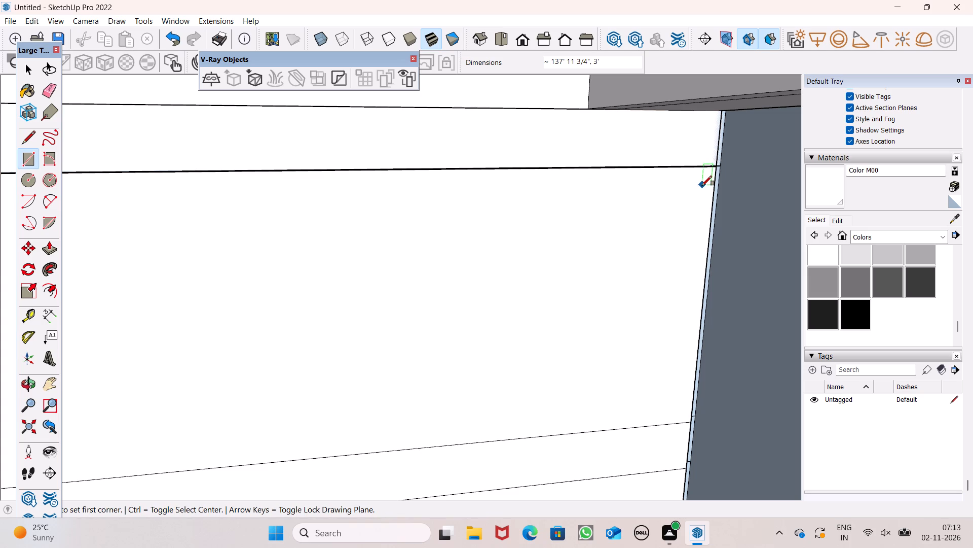
pyautogui.press('space')
# Examine the front facade, the end wall and the open-topped interior around the rear wall's strip from several angles.
pyautogui.scroll(-5, 671, 202)
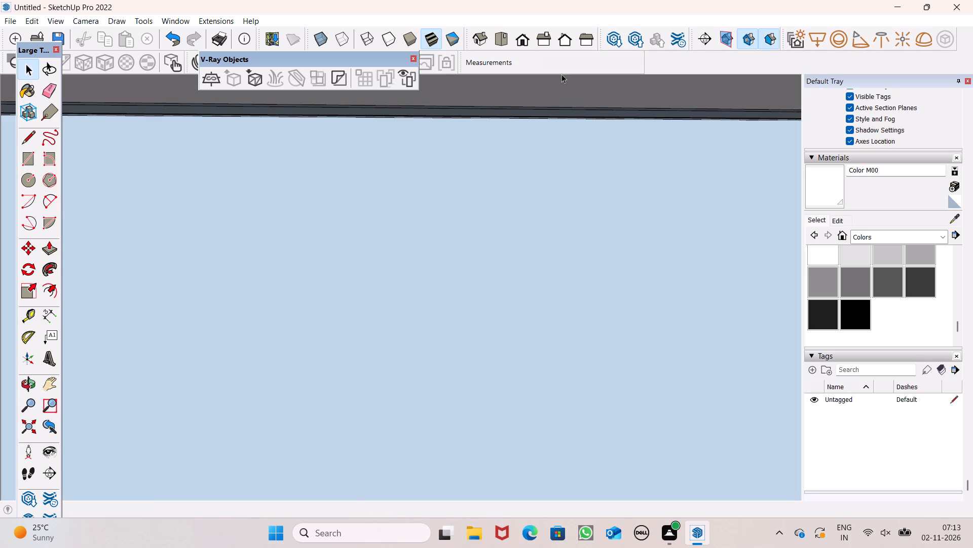
pyautogui.click(518, 38)
pyautogui.scroll(-14, 485, 151)
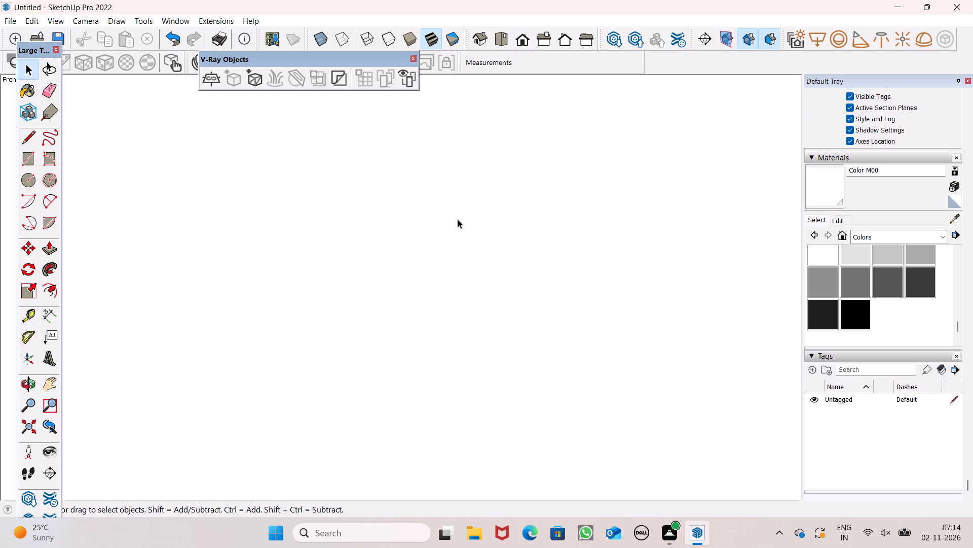
pyautogui.scroll(-16, 458, 219)
pyautogui.scroll(-20, 456, 238)
pyautogui.scroll(-3, 456, 238)
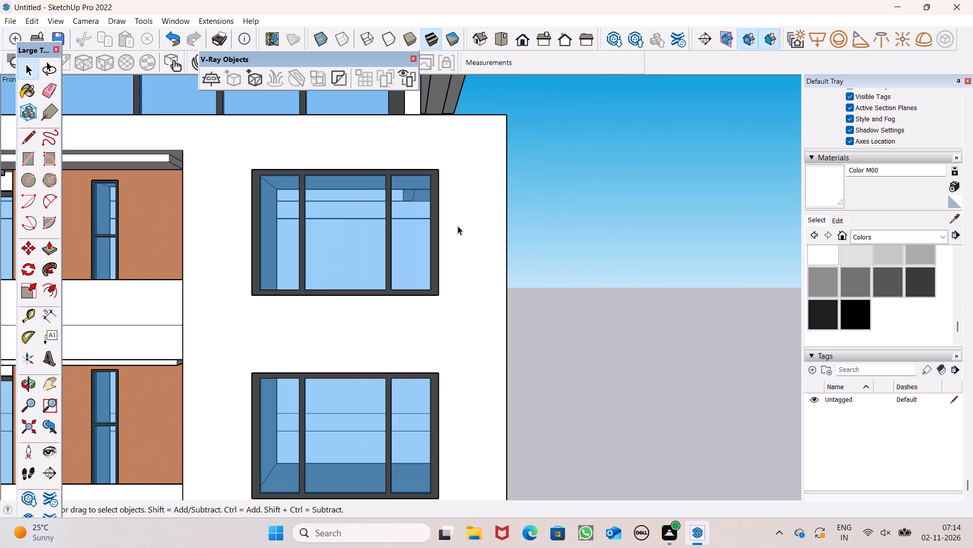
pyautogui.scroll(-6, 464, 209)
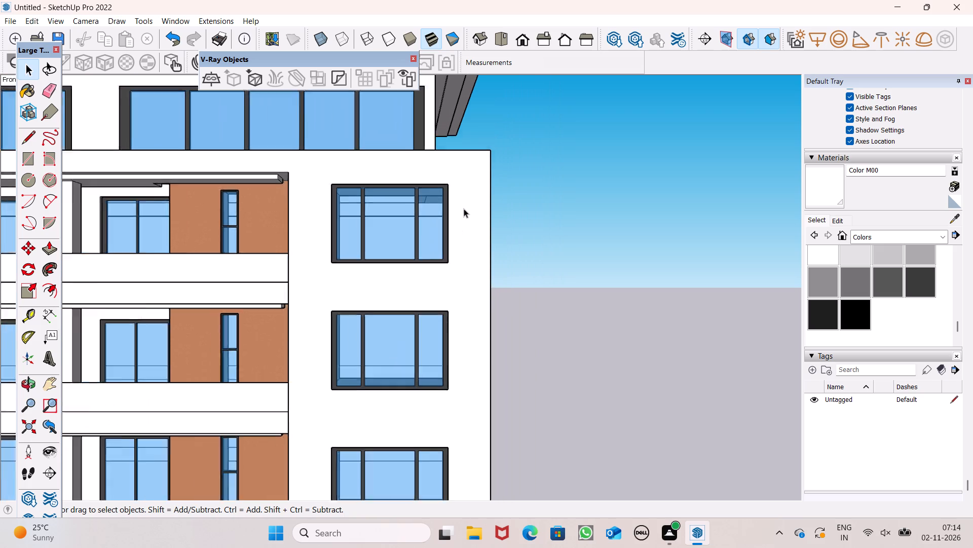
pyautogui.scroll(-1, 464, 209)
pyautogui.moveTo(436, 257); pyautogui.dragTo(530, 297, button='middle')
pyautogui.scroll(-2, 507, 281)
pyautogui.moveTo(491, 299); pyautogui.dragTo(492, 300, button='middle')
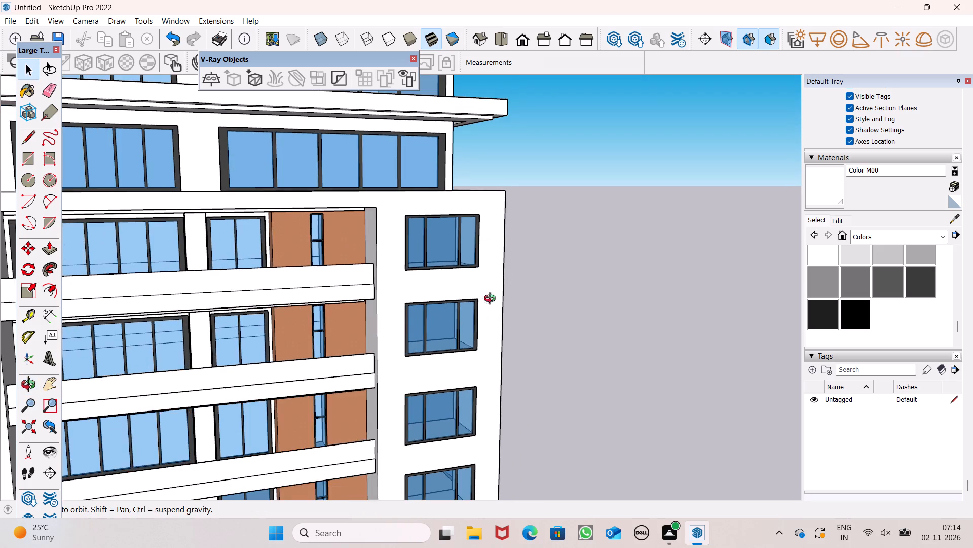
pyautogui.moveTo(492, 300); pyautogui.dragTo(740, 361, button='middle')
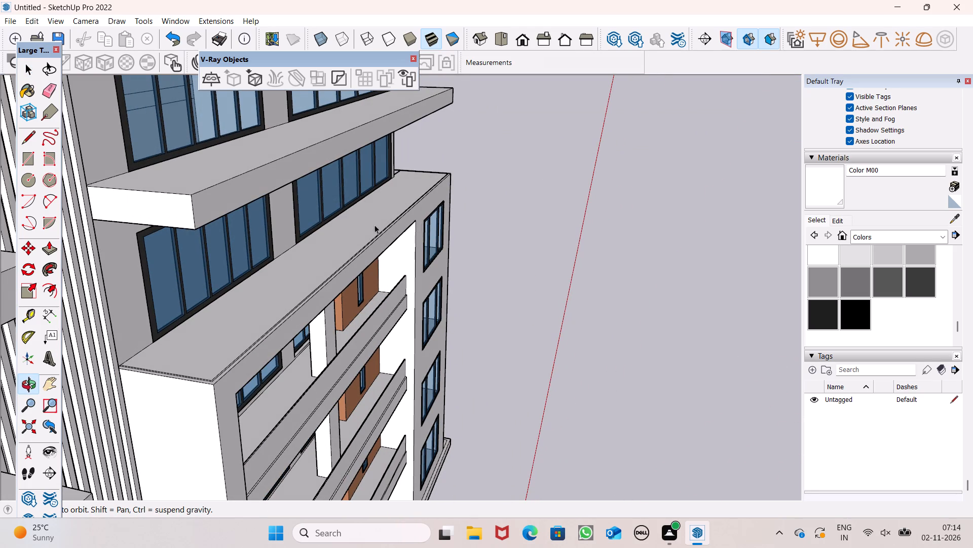
pyautogui.scroll(-10, 405, 207)
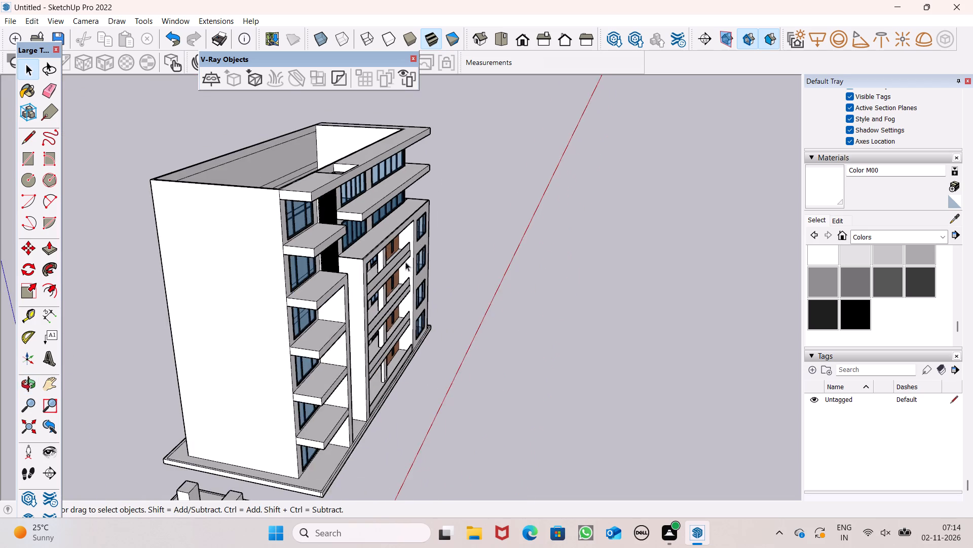
pyautogui.moveTo(405, 262); pyautogui.dragTo(513, 330, button='middle')
pyautogui.scroll(1, 515, 315)
pyautogui.scroll(7, 252, 171)
pyautogui.scroll(-7, 268, 201)
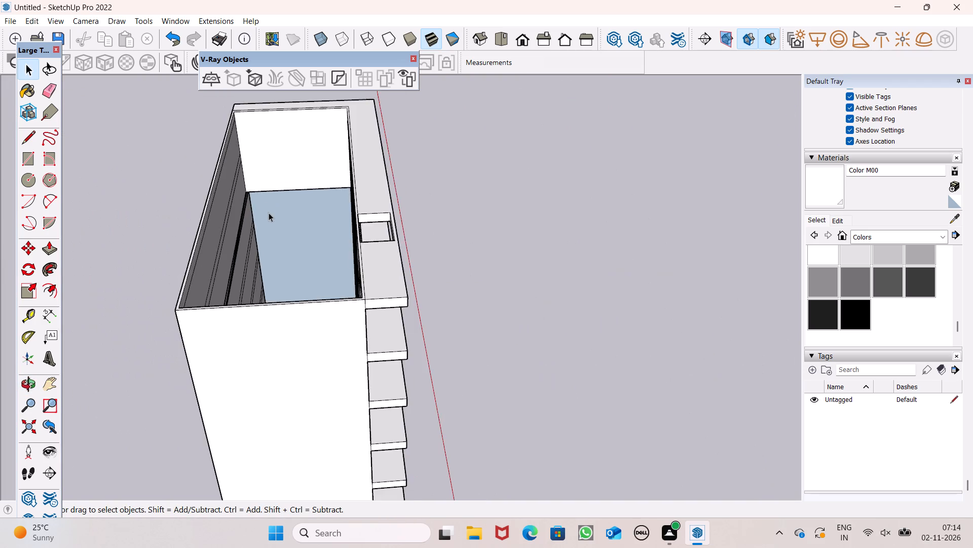
pyautogui.moveTo(268, 212); pyautogui.dragTo(244, 227, button='middle')
pyautogui.scroll(7, 241, 224)
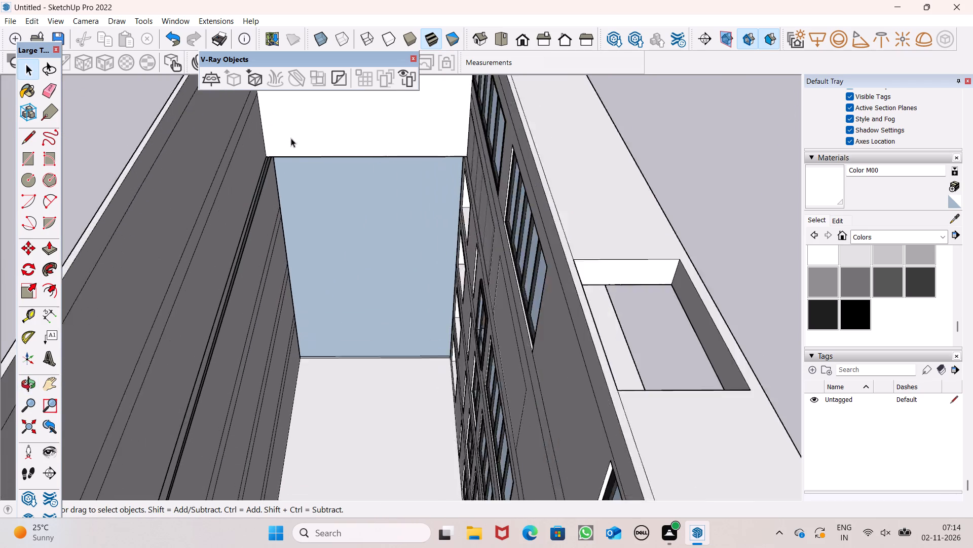
pyautogui.scroll(2, 291, 138)
pyautogui.scroll(8, 266, 196)
pyautogui.moveTo(296, 202); pyautogui.dragTo(287, 215, button='middle')
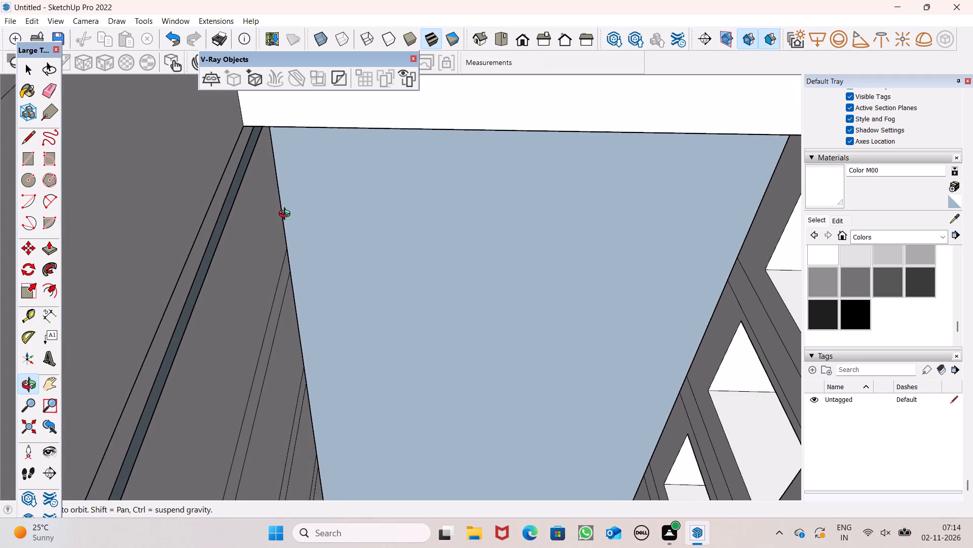
pyautogui.moveTo(287, 215); pyautogui.dragTo(287, 215, button='middle')
pyautogui.scroll(-5, 402, 125)
pyautogui.moveTo(411, 142); pyautogui.dragTo(216, 98, button='middle')
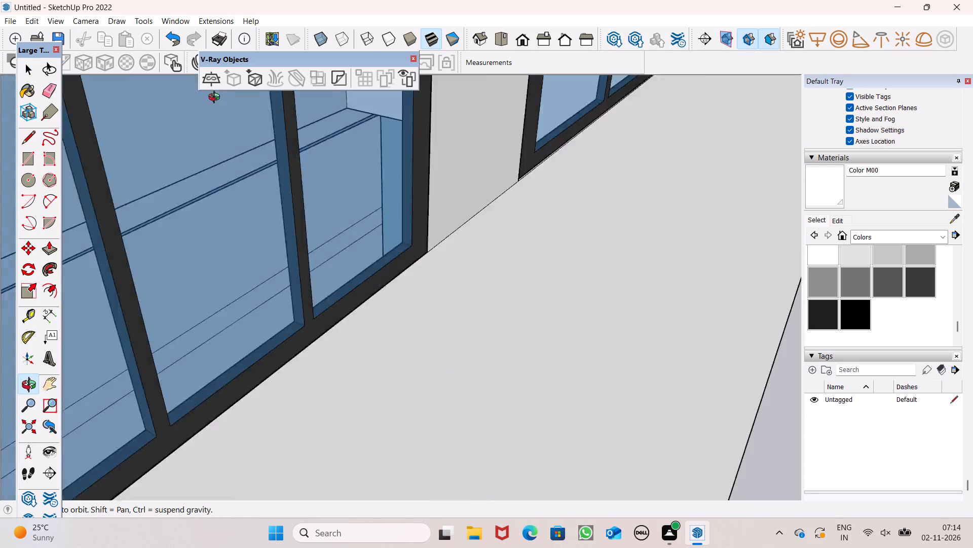
pyautogui.moveTo(216, 98); pyautogui.dragTo(206, 214, button='middle')
pyautogui.scroll(-9, 560, 170)
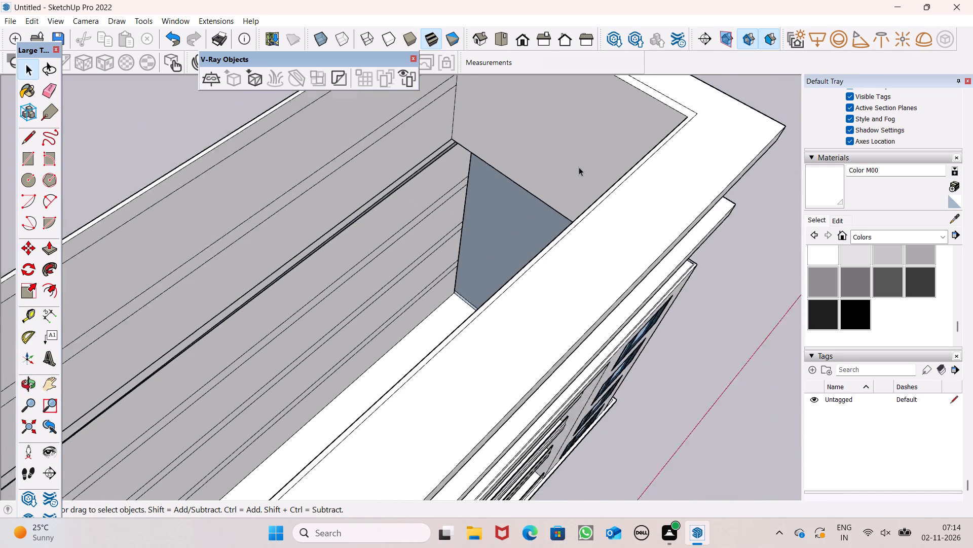
pyautogui.scroll(-3, 579, 167)
pyautogui.moveTo(603, 180); pyautogui.dragTo(315, 237, button='middle')
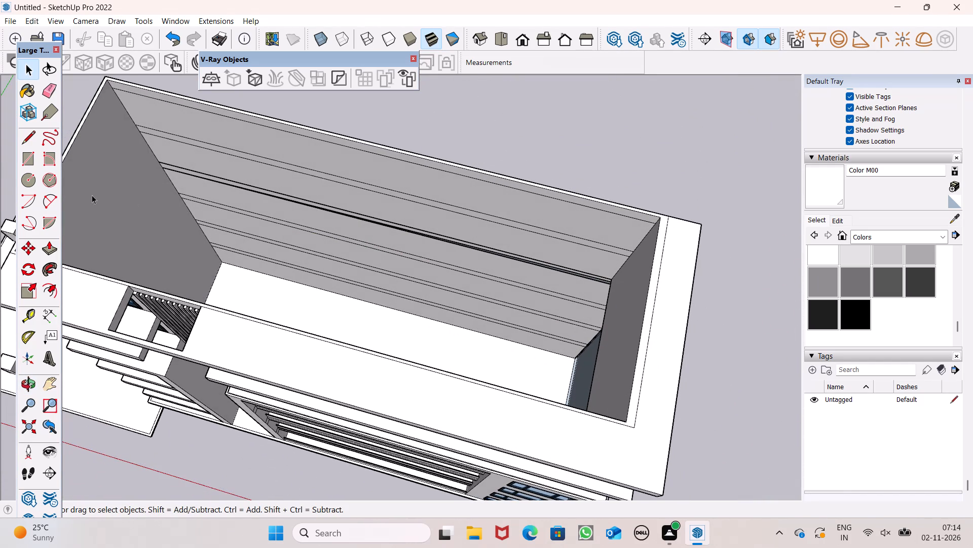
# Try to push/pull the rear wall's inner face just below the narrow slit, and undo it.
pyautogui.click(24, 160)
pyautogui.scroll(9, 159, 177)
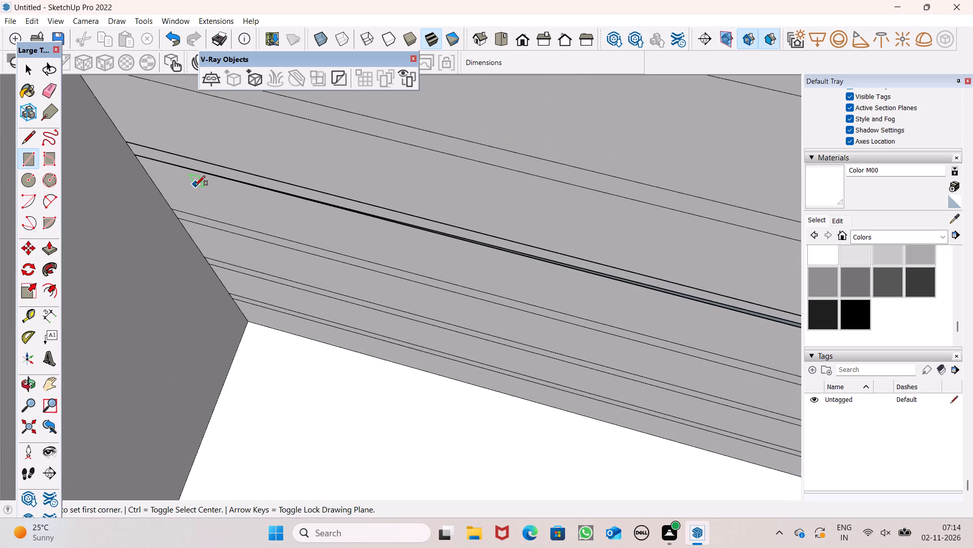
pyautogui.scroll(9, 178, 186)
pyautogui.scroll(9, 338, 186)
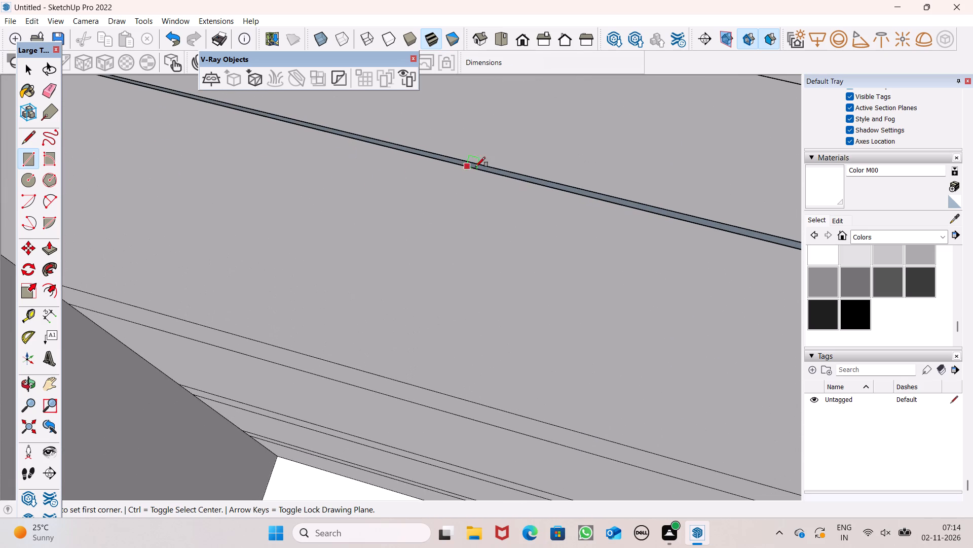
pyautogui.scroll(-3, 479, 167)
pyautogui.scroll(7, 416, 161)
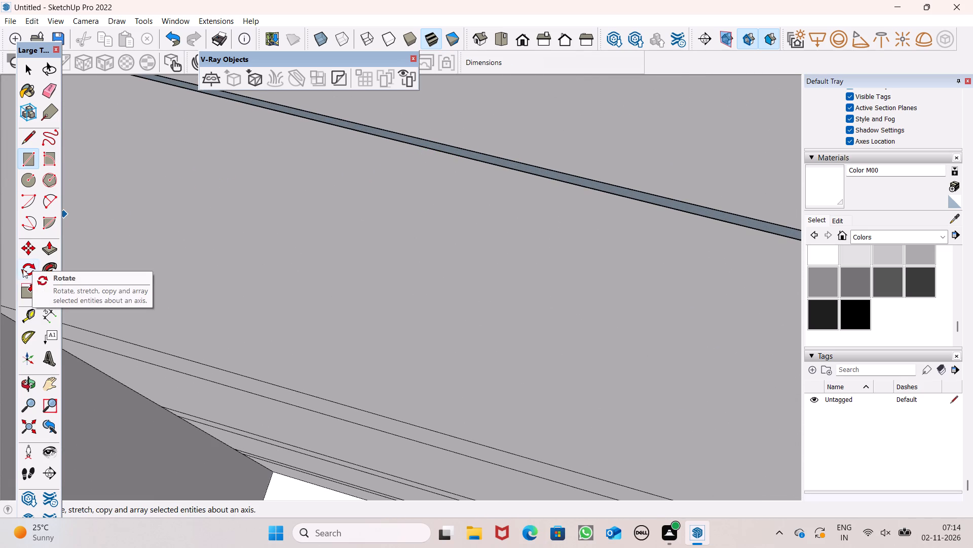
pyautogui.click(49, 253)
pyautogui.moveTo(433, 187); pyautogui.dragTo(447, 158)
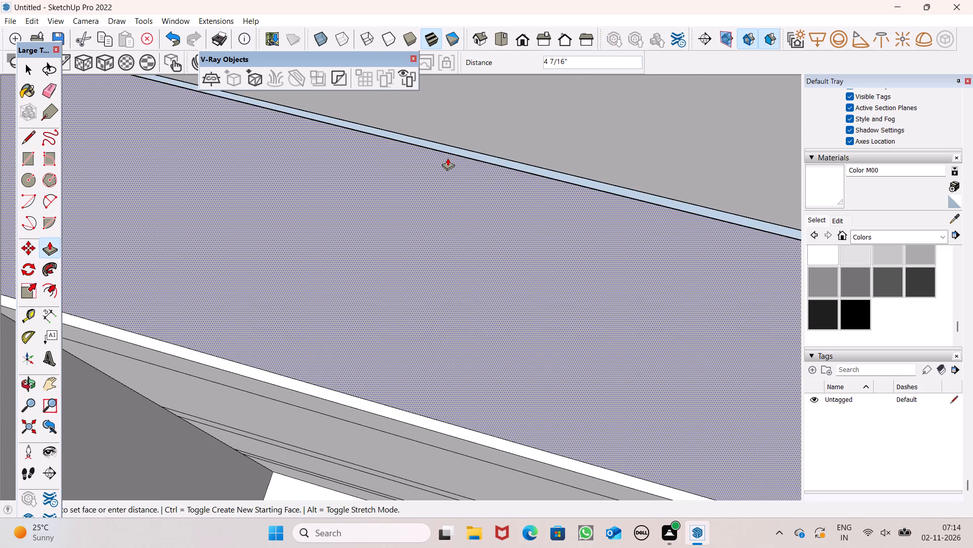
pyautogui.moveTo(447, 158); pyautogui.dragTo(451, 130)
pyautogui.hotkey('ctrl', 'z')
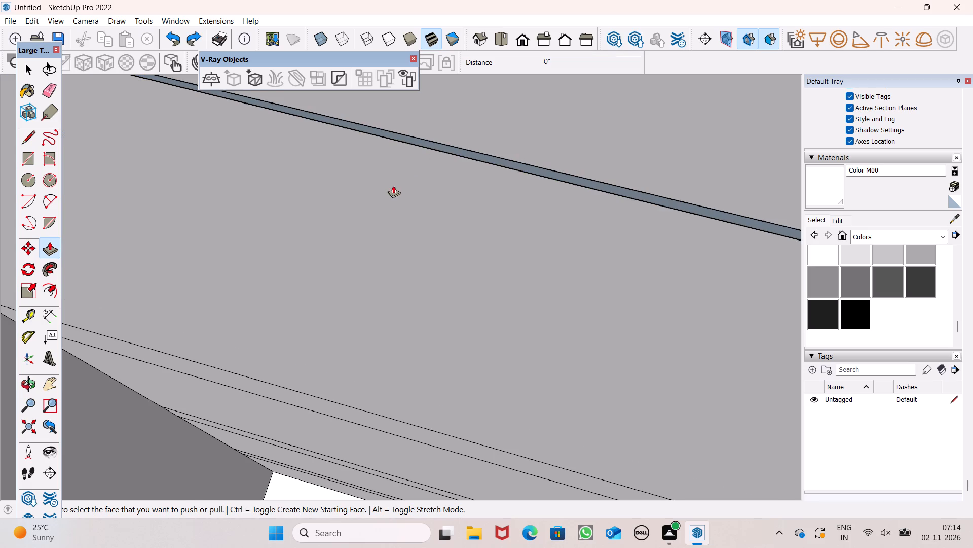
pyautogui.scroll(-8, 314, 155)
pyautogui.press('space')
# Inspect the narrow slit along the rear wall and its junction with the end wall, from inside the shell and from above.
pyautogui.scroll(-8, 301, 169)
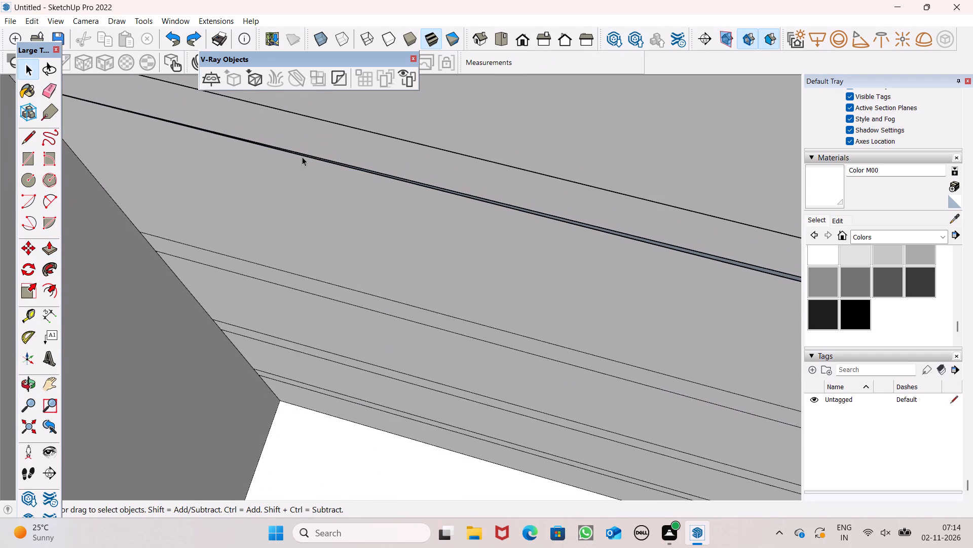
pyautogui.scroll(-17, 302, 156)
pyautogui.scroll(-6, 290, 122)
pyautogui.scroll(9, 473, 201)
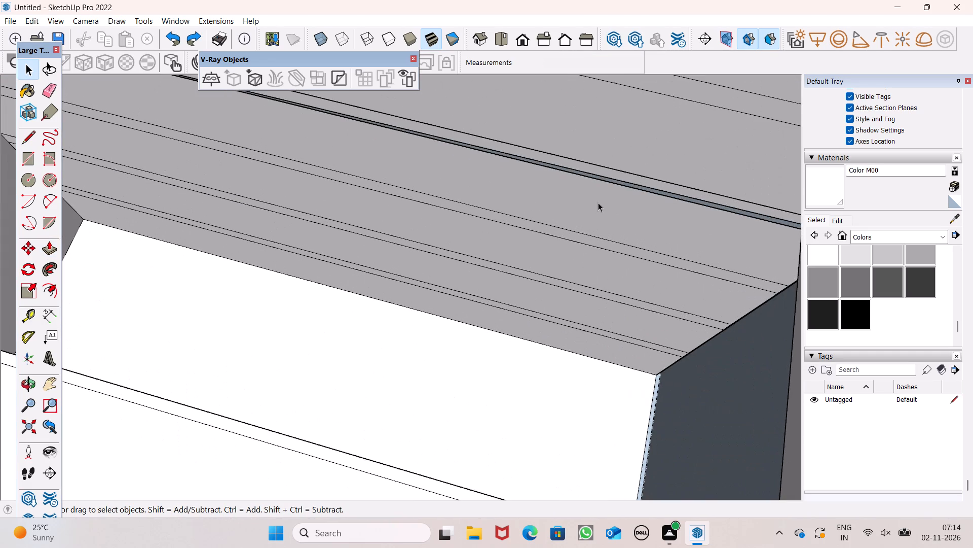
pyautogui.moveTo(600, 201); pyautogui.dragTo(611, 127, button='middle')
pyautogui.moveTo(130, 67); pyautogui.dragTo(193, 198, button='middle')
pyautogui.moveTo(340, 171); pyautogui.dragTo(353, 270, button='middle')
pyautogui.scroll(1, 353, 270)
pyautogui.scroll(-7, 363, 156)
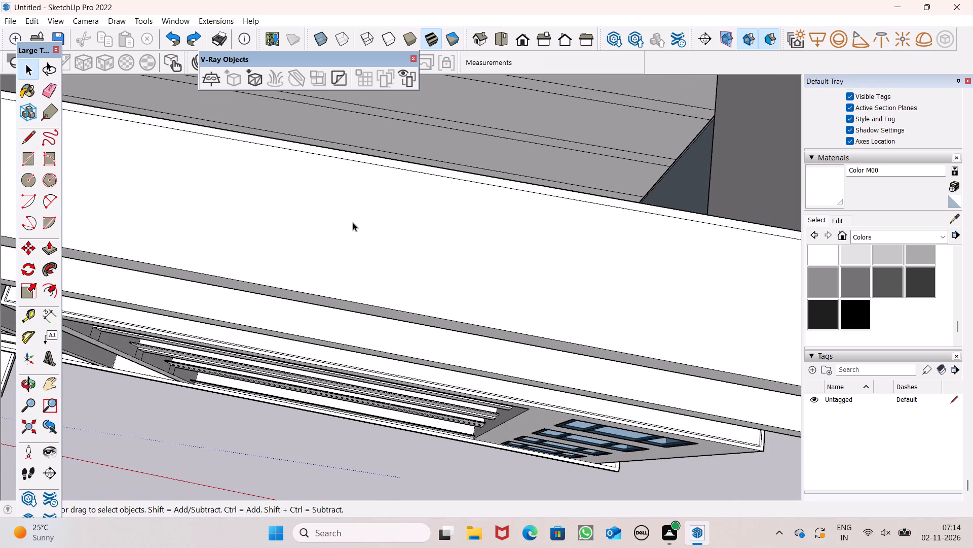
pyautogui.scroll(-6, 351, 218)
pyautogui.moveTo(364, 230); pyautogui.dragTo(500, 262, button='middle')
pyautogui.scroll(-7, 491, 210)
pyautogui.scroll(5, 495, 85)
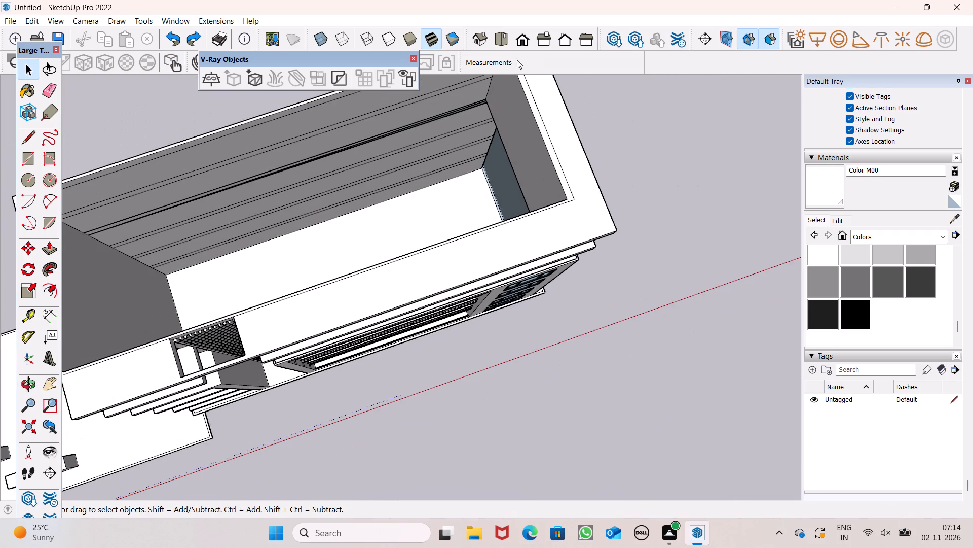
pyautogui.scroll(2, 517, 60)
pyautogui.scroll(19, 487, 104)
pyautogui.moveTo(488, 130); pyautogui.dragTo(485, 128, button='middle')
pyautogui.scroll(1, 488, 130)
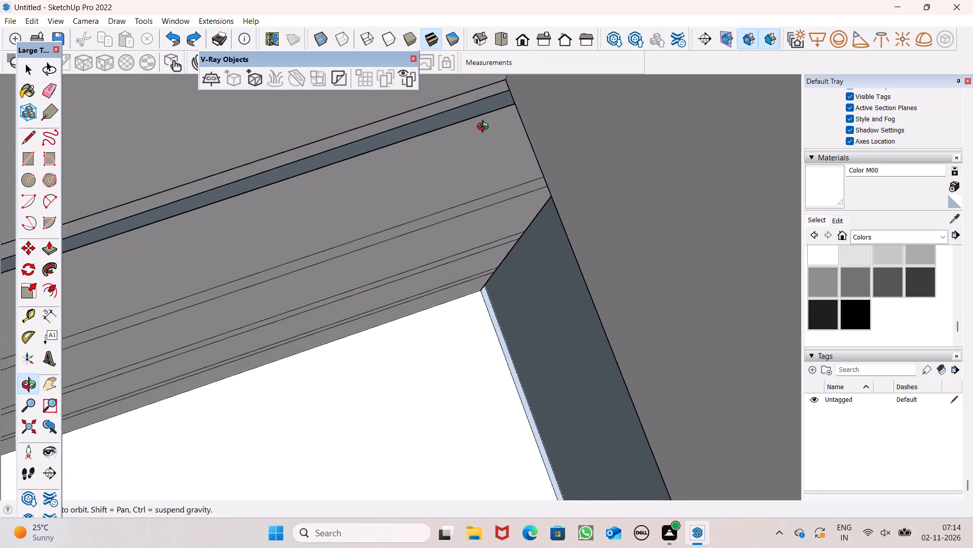
pyautogui.moveTo(485, 128); pyautogui.dragTo(472, 78, button='middle')
pyautogui.scroll(-6, 463, 162)
pyautogui.moveTo(461, 103); pyautogui.dragTo(449, 23, button='middle')
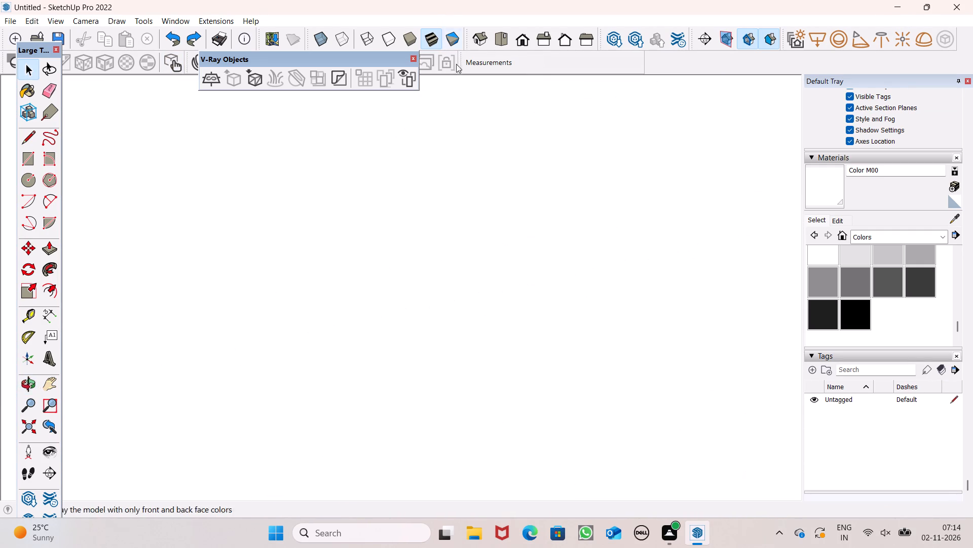
# Inspect the narrow slit along the rear wall and the end wall's inner faces where they meet it, from inside the shell.
pyautogui.moveTo(459, 145); pyautogui.dragTo(738, 287, button='middle')
pyautogui.scroll(-5, 553, 250)
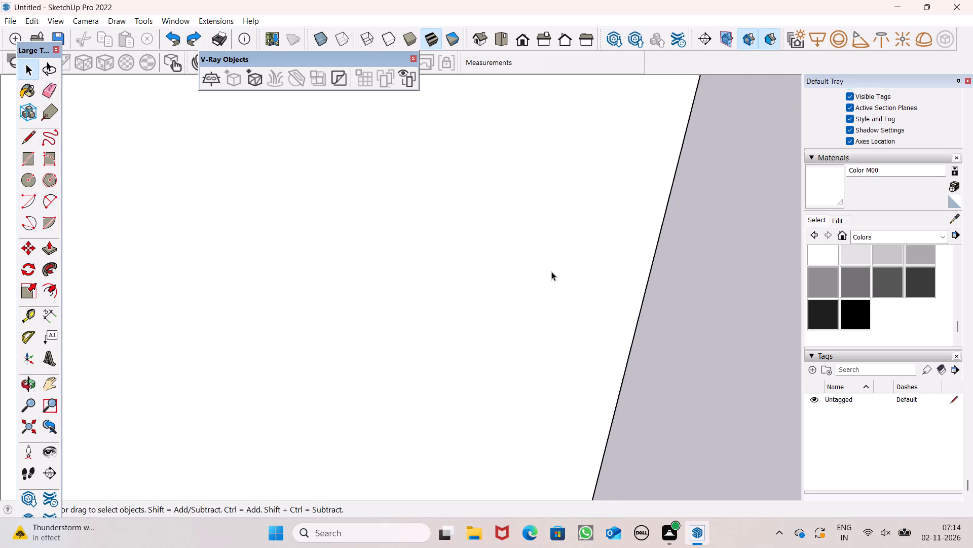
pyautogui.scroll(-7, 534, 248)
pyautogui.moveTo(379, 214); pyautogui.dragTo(606, 167, button='middle')
pyautogui.scroll(-7, 606, 166)
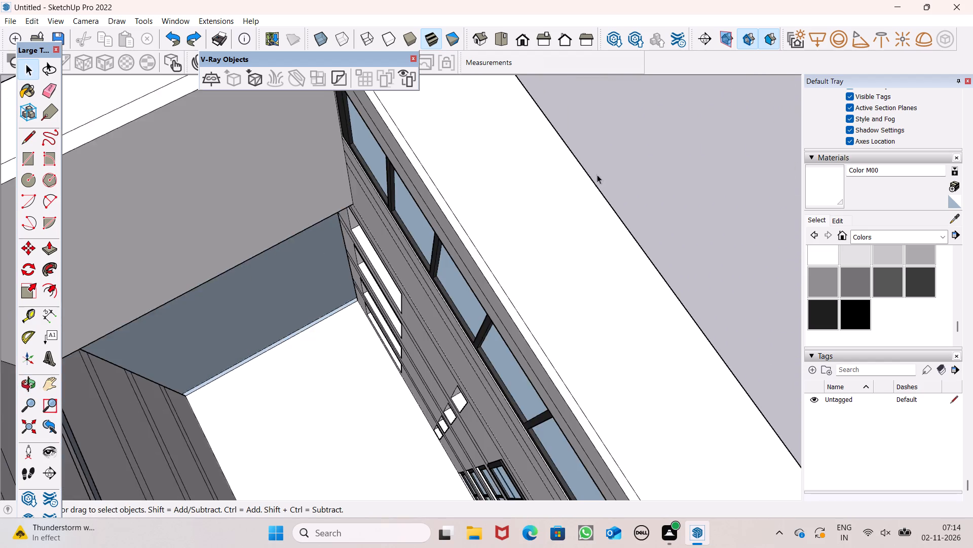
pyautogui.scroll(-7, 585, 173)
pyautogui.moveTo(573, 227); pyautogui.dragTo(413, 169, button='middle')
pyautogui.scroll(9, 305, 223)
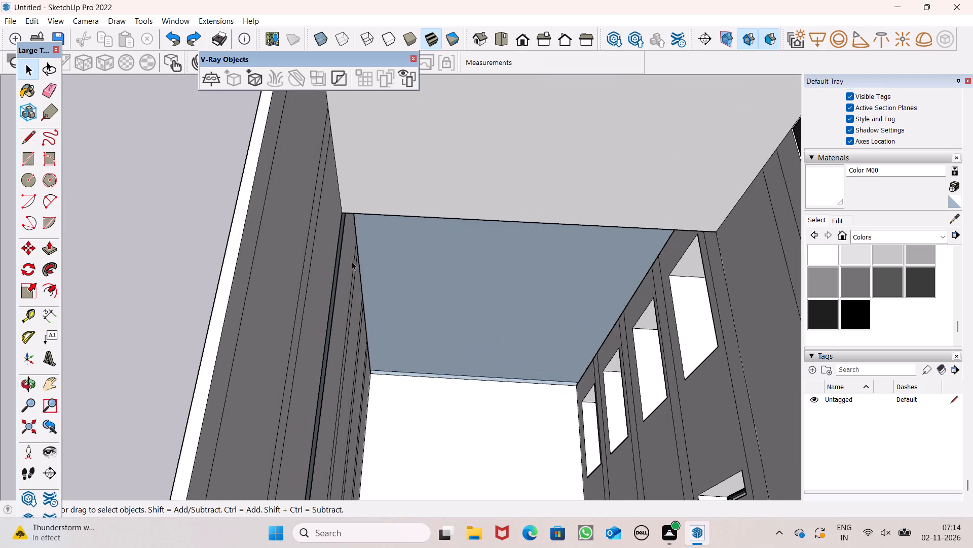
pyautogui.scroll(9, 348, 254)
pyautogui.scroll(18, 309, 192)
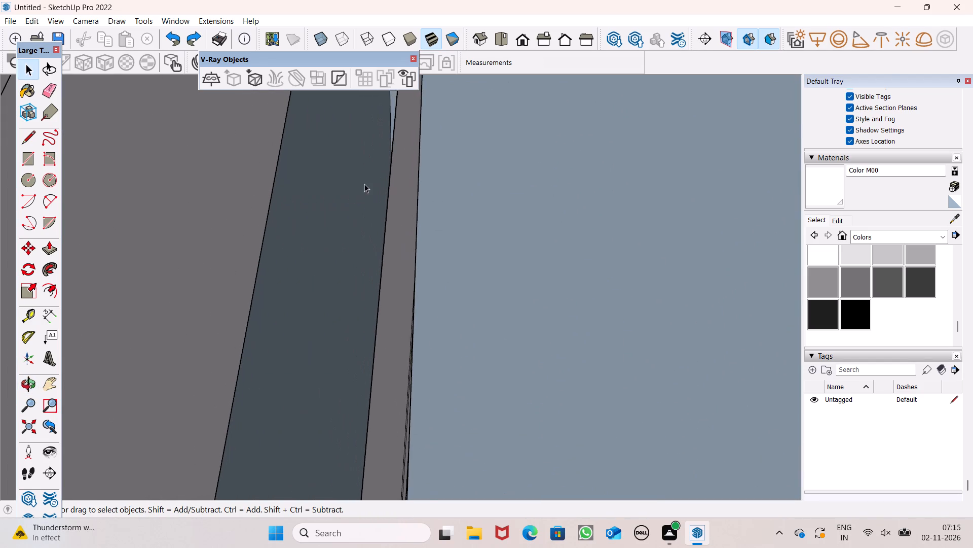
pyautogui.moveTo(362, 204); pyautogui.dragTo(366, 287, button='middle')
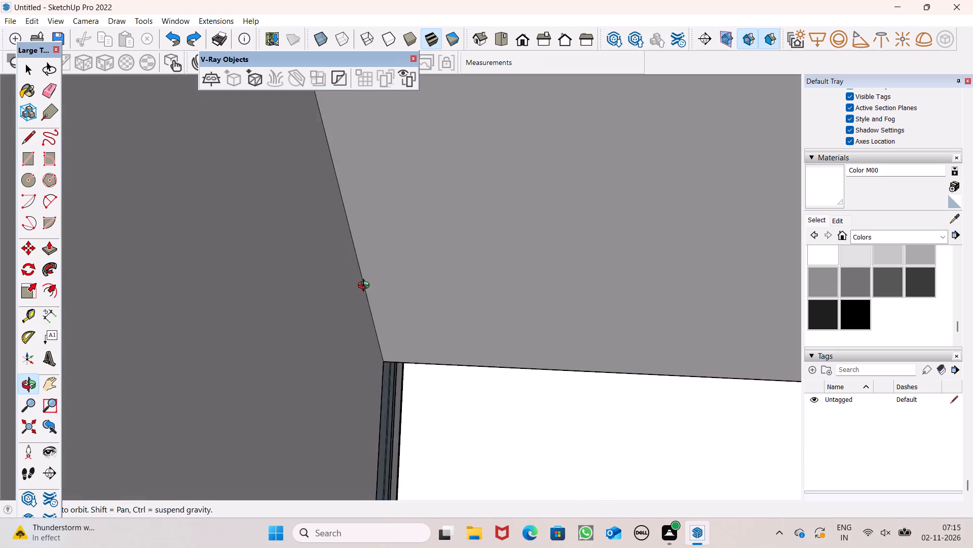
pyautogui.moveTo(366, 287); pyautogui.dragTo(369, 258, button='middle')
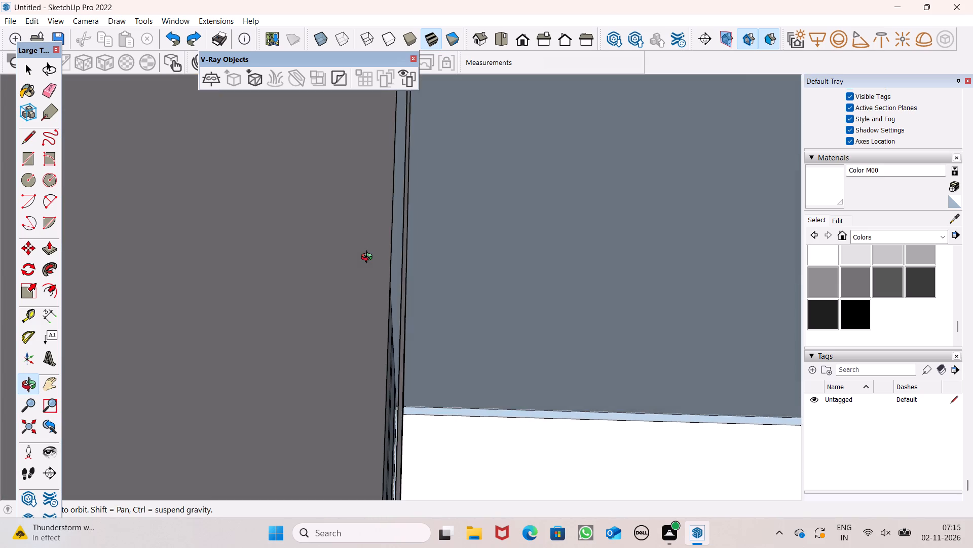
pyautogui.moveTo(369, 258); pyautogui.dragTo(355, 229, button='middle')
pyautogui.scroll(2, 381, 260)
pyautogui.scroll(-6, 325, 233)
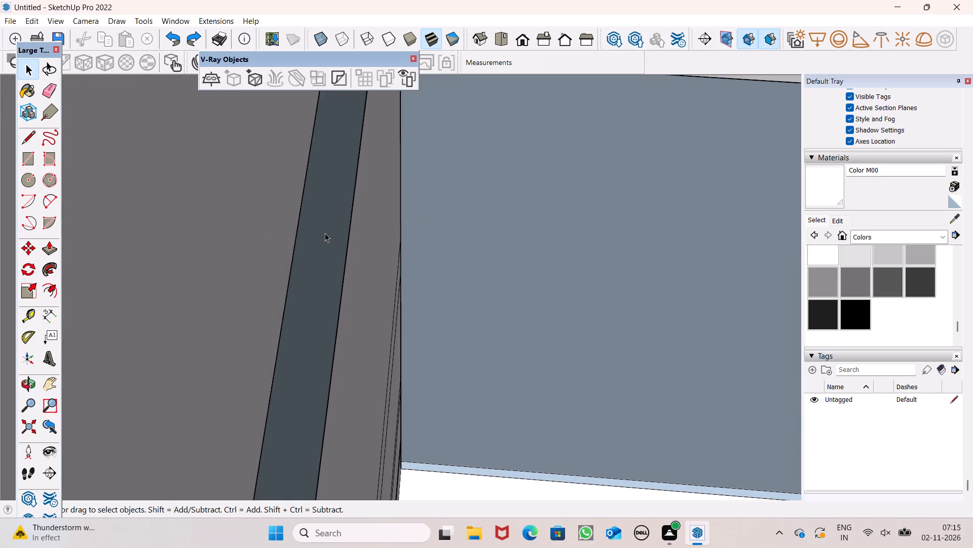
pyautogui.scroll(-5, 325, 233)
pyautogui.moveTo(461, 281); pyautogui.dragTo(448, 228, button='middle')
pyautogui.scroll(-4, 402, 219)
pyautogui.moveTo(413, 259); pyautogui.dragTo(379, 265, button='middle')
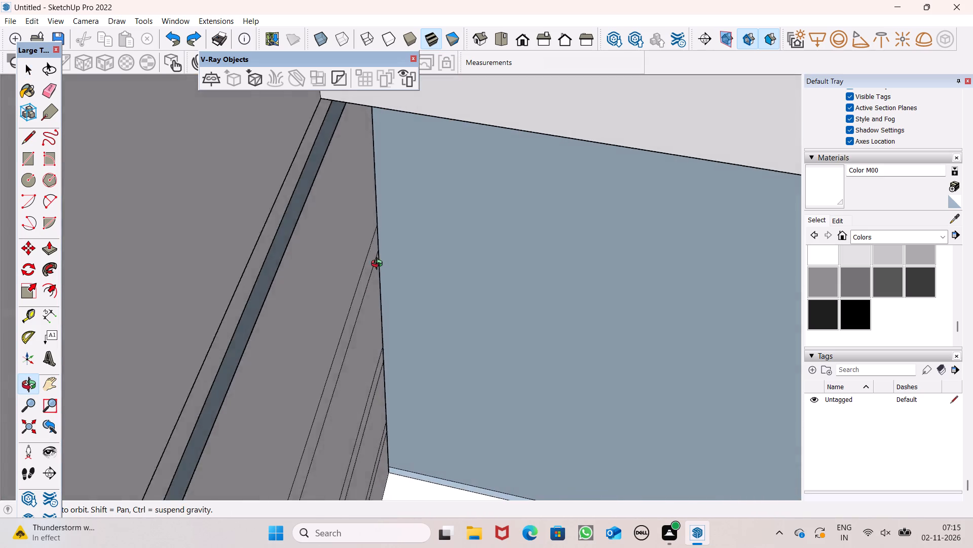
pyautogui.moveTo(379, 265); pyautogui.dragTo(304, 254, button='middle')
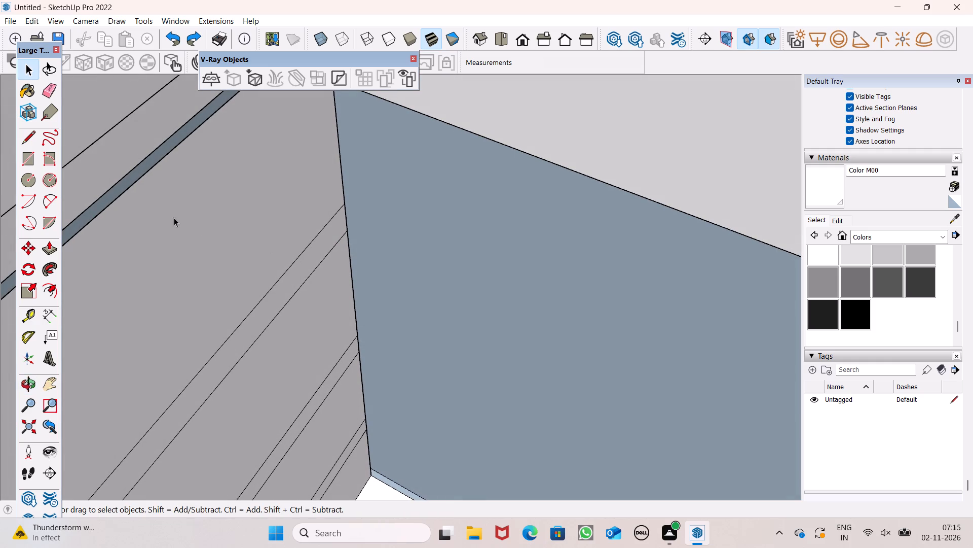
# Push/pull the end wall's blue lower inner face about 8' 7 3/4" to bring it flush with the face above.
pyautogui.click(46, 249)
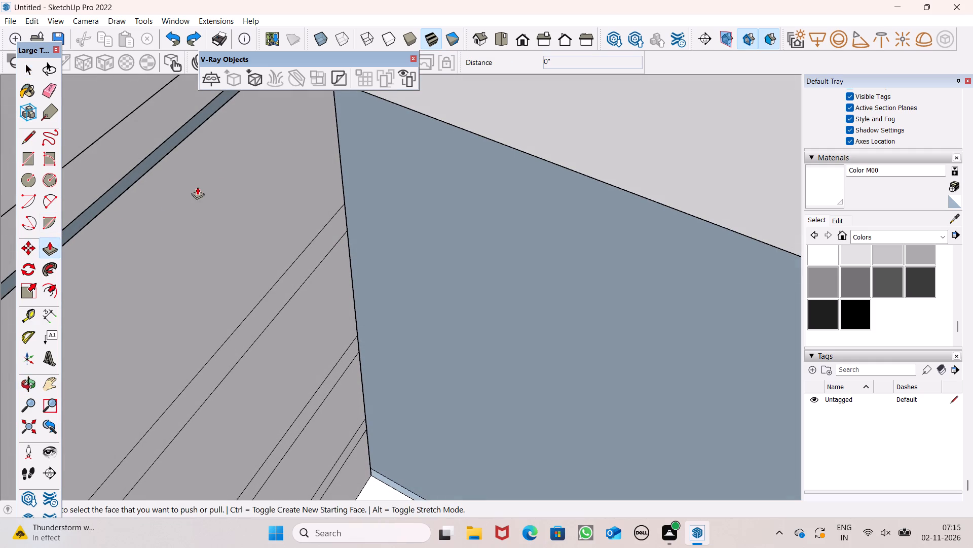
pyautogui.scroll(-5, 439, 149)
pyautogui.moveTo(478, 159); pyautogui.dragTo(477, 164)
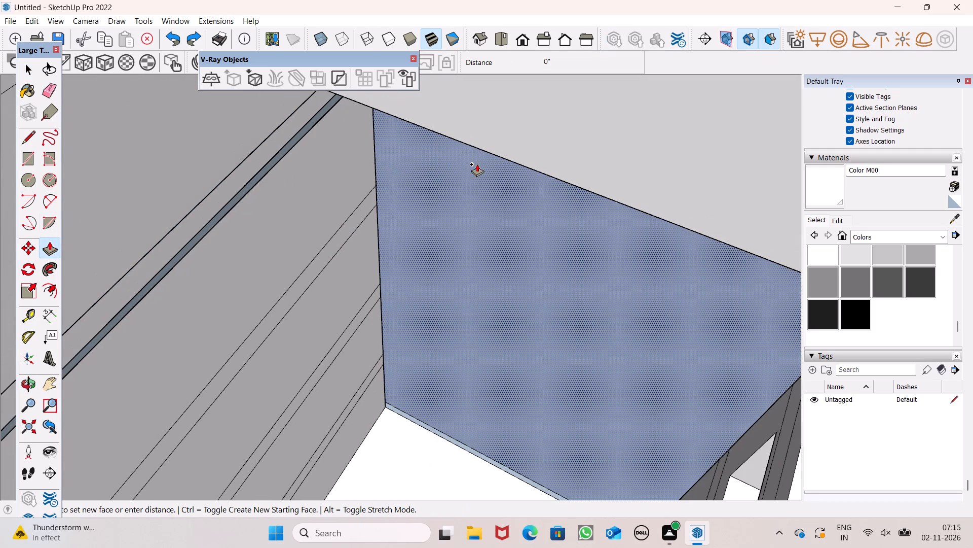
pyautogui.moveTo(477, 164); pyautogui.dragTo(462, 143)
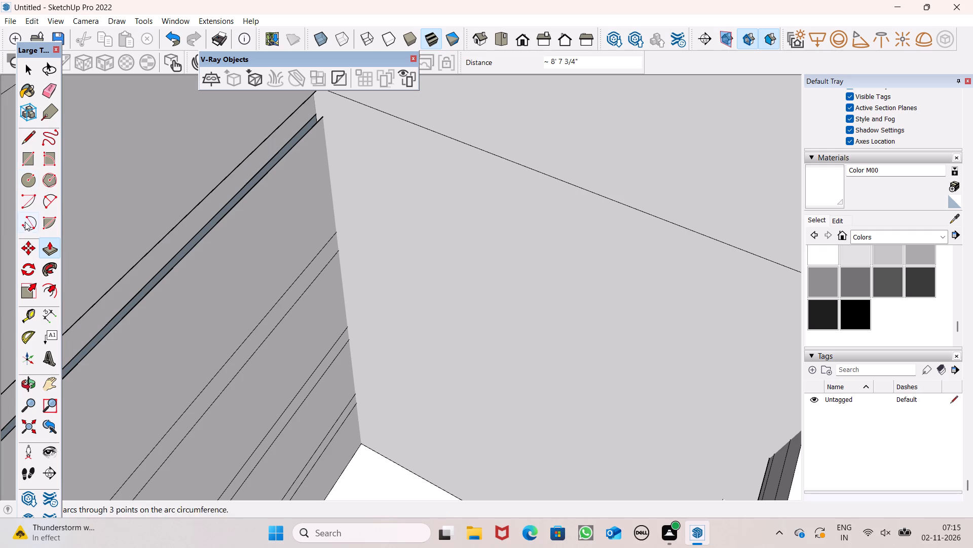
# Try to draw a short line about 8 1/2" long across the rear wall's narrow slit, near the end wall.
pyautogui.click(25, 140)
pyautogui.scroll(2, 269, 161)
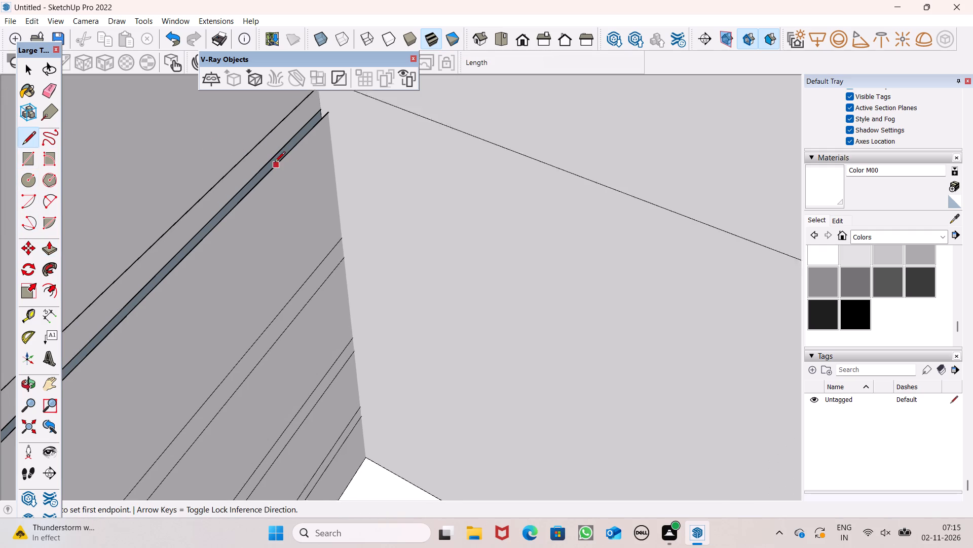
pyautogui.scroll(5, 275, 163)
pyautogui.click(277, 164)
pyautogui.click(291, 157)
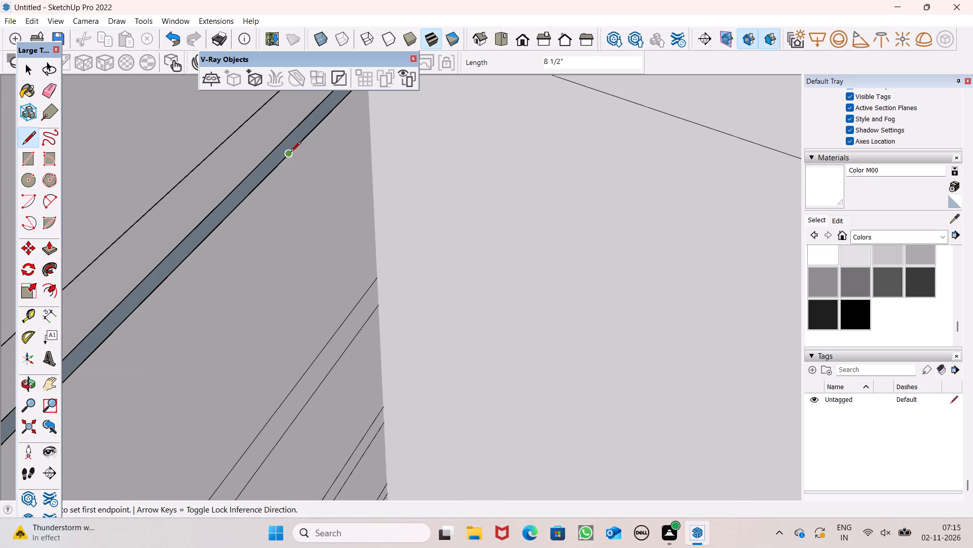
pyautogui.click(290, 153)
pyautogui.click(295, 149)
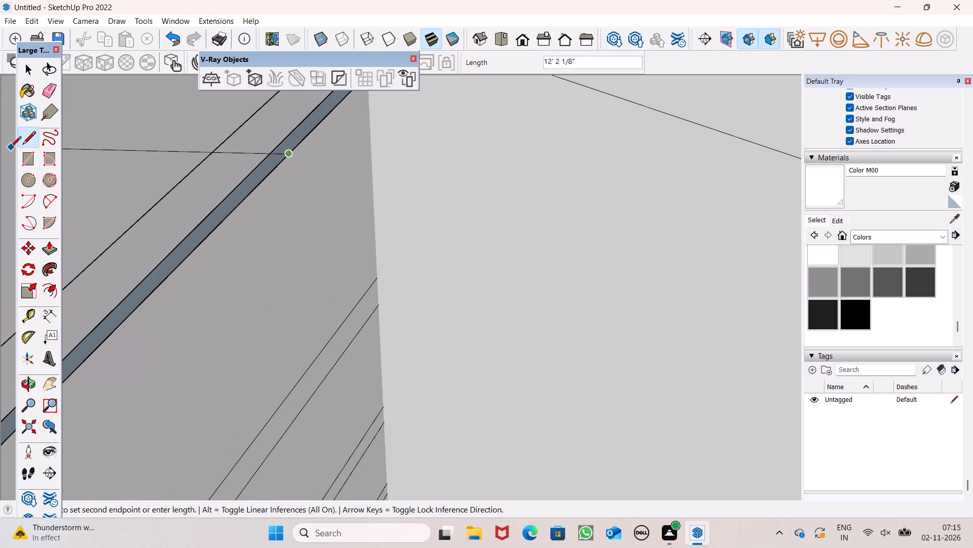
# Draw a 9" wide rectangle over the rear wall's narrow slit, starting from its end at the end wall.
pyautogui.click(26, 152)
pyautogui.scroll(-5, 267, 218)
pyautogui.moveTo(278, 223); pyautogui.dragTo(283, 222, button='middle')
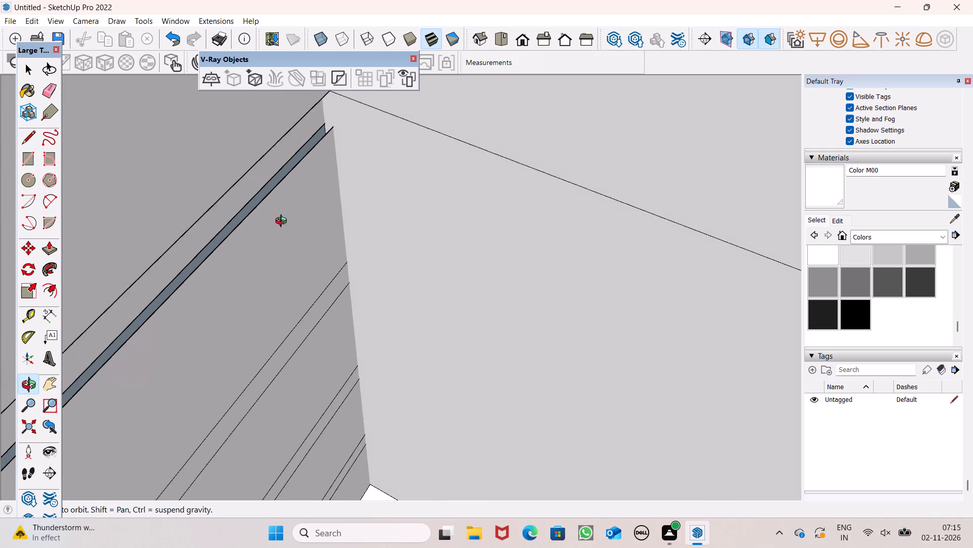
pyautogui.moveTo(283, 222); pyautogui.dragTo(372, 207, button='middle')
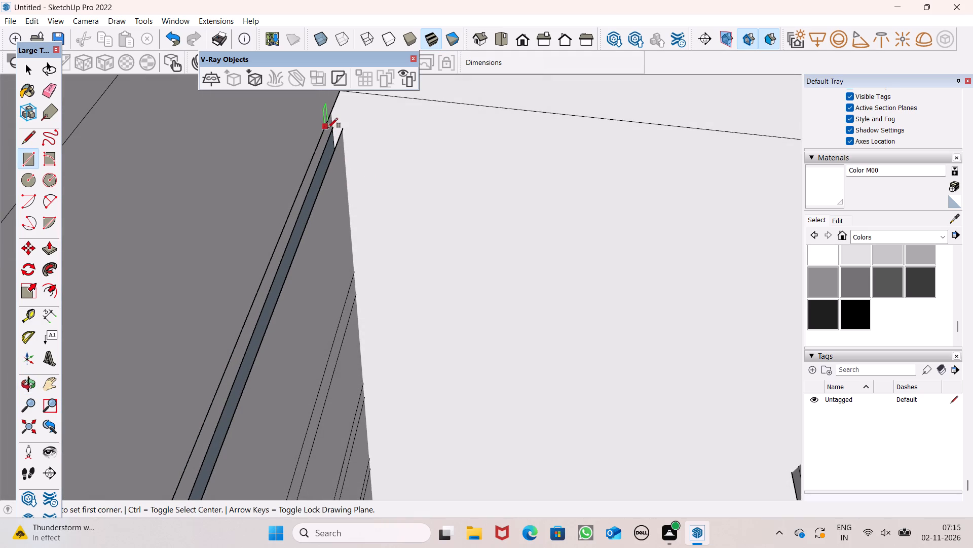
pyautogui.scroll(8, 329, 133)
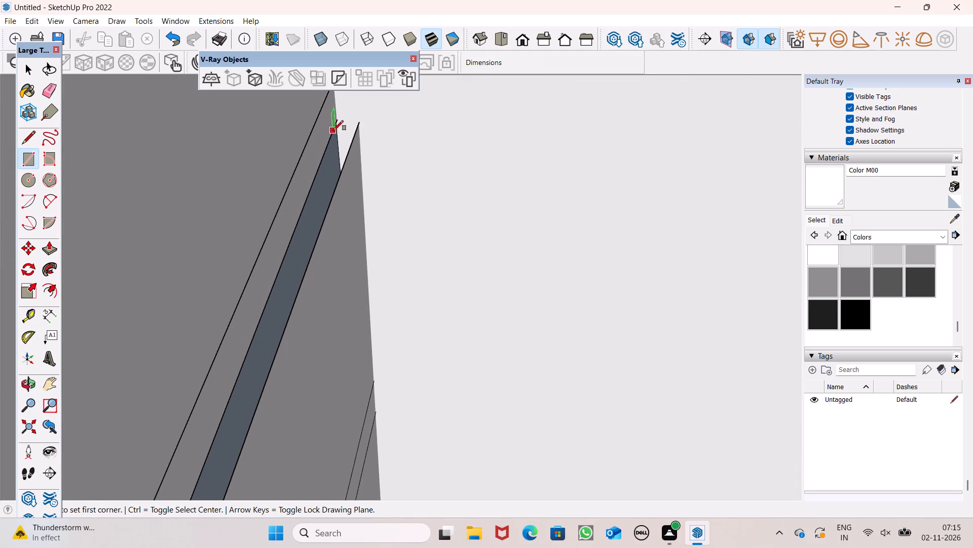
pyautogui.click(339, 125)
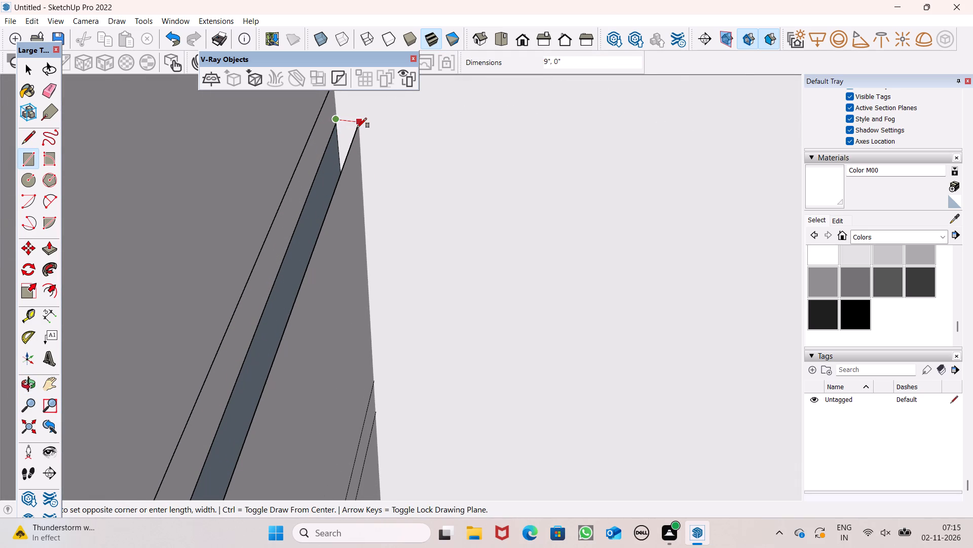
pyautogui.click(358, 126)
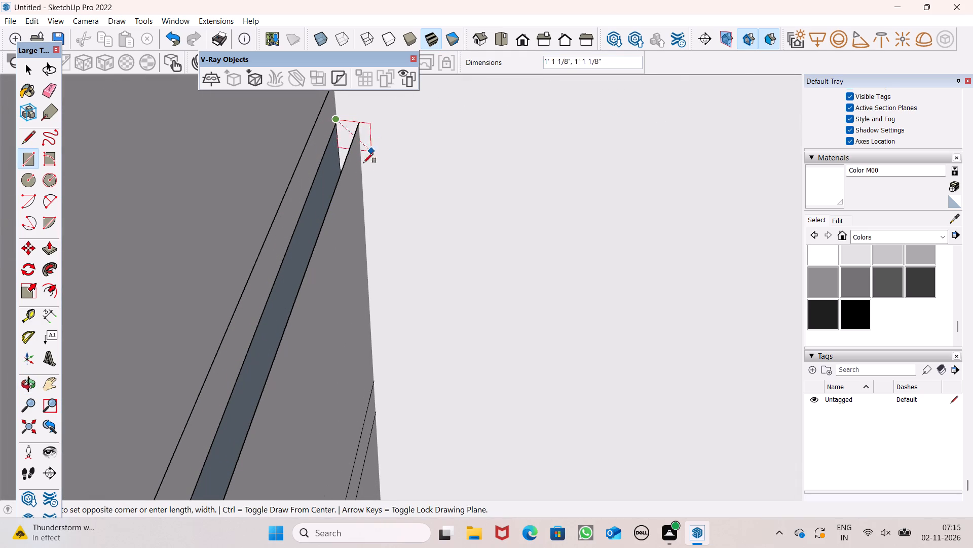
pyautogui.click(355, 124)
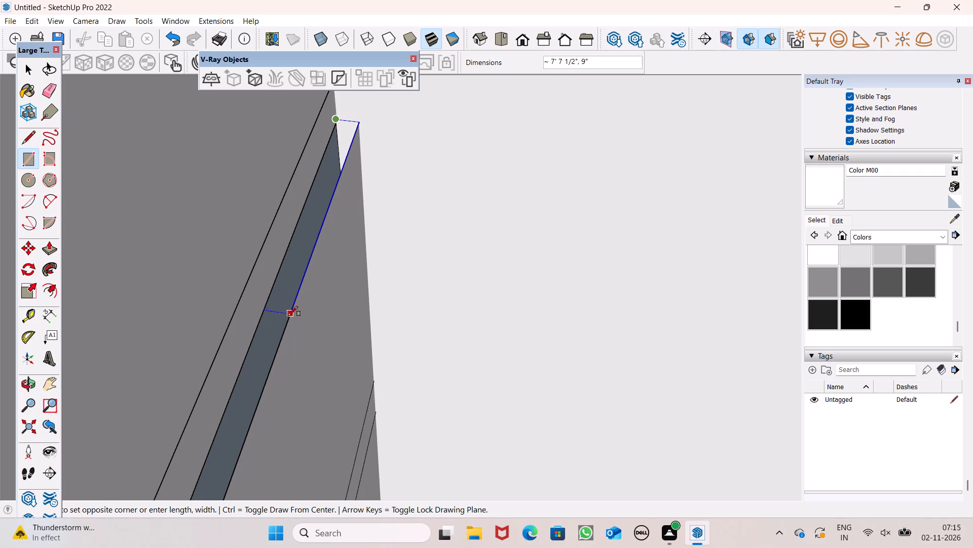
pyautogui.click(285, 329)
# Paint both parts of the new strip face over the rear wall's slit with Color M00.
pyautogui.scroll(-6, 351, 188)
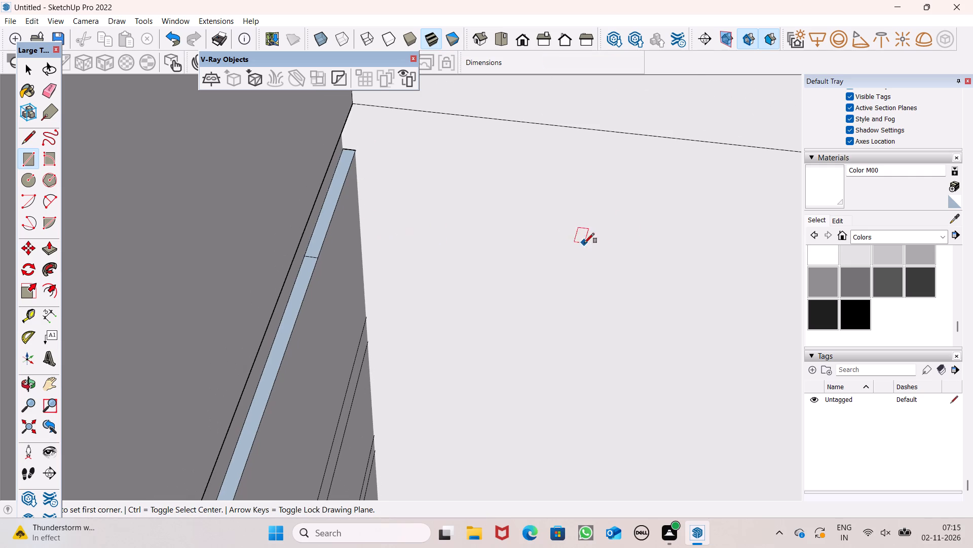
pyautogui.click(814, 203)
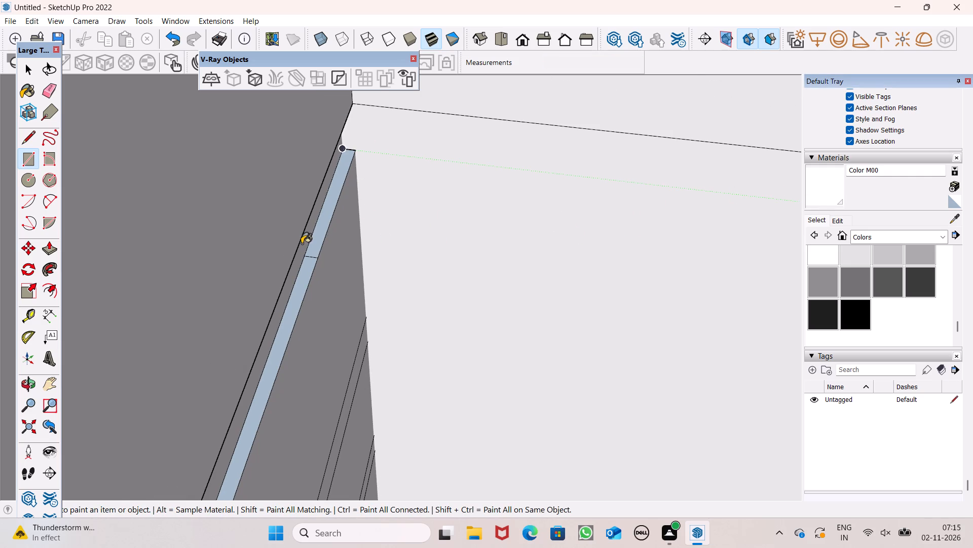
pyautogui.click(317, 244)
pyautogui.click(311, 265)
pyautogui.scroll(-8, 329, 184)
pyautogui.moveTo(363, 247); pyautogui.dragTo(338, 267, button='middle')
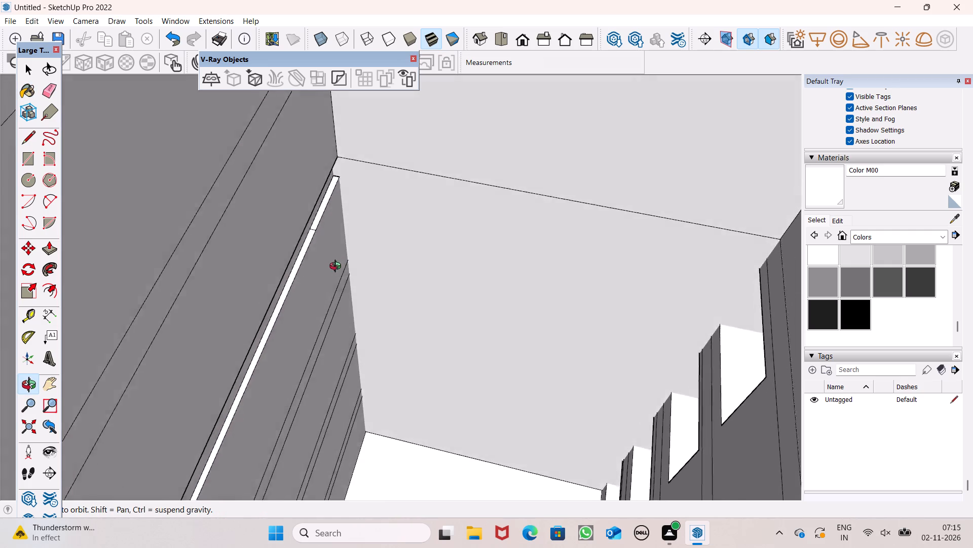
pyautogui.moveTo(338, 267); pyautogui.dragTo(302, 265, button='middle')
pyautogui.scroll(-6, 390, 176)
pyautogui.press('space')
# Examine the whole building, its front facade and the open-topped interior from above and from both ends.
pyautogui.moveTo(426, 202); pyautogui.dragTo(189, 193, button='middle')
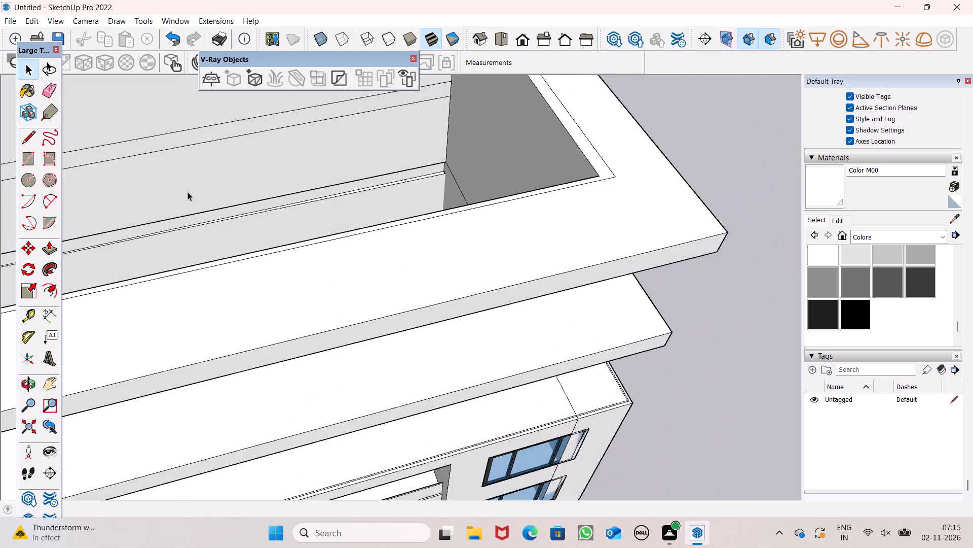
pyautogui.scroll(1, 189, 193)
pyautogui.scroll(-7, 353, 182)
pyautogui.moveTo(375, 186); pyautogui.dragTo(254, 175, button='middle')
pyautogui.scroll(2, 254, 175)
pyautogui.scroll(-9, 299, 175)
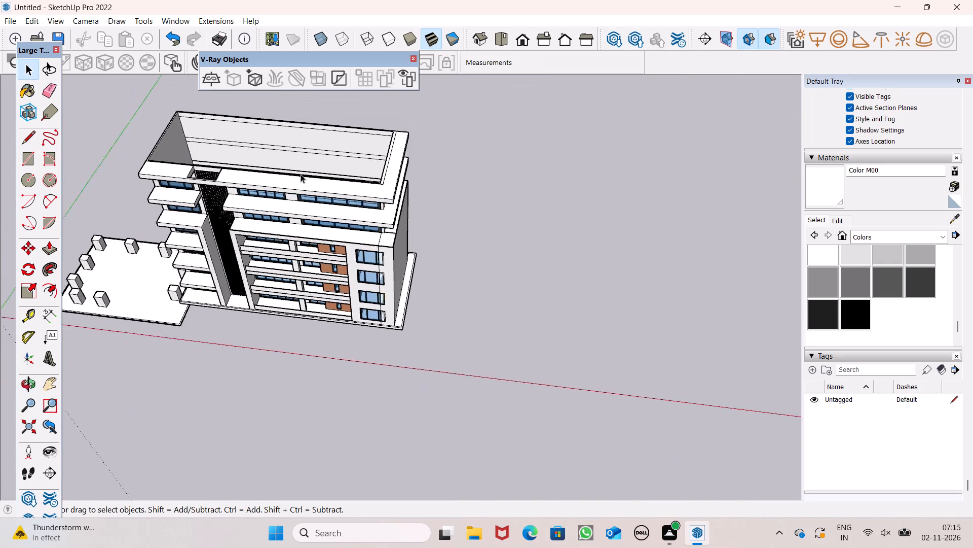
pyautogui.scroll(-2, 301, 174)
pyautogui.moveTo(245, 150); pyautogui.dragTo(324, 306, button='middle')
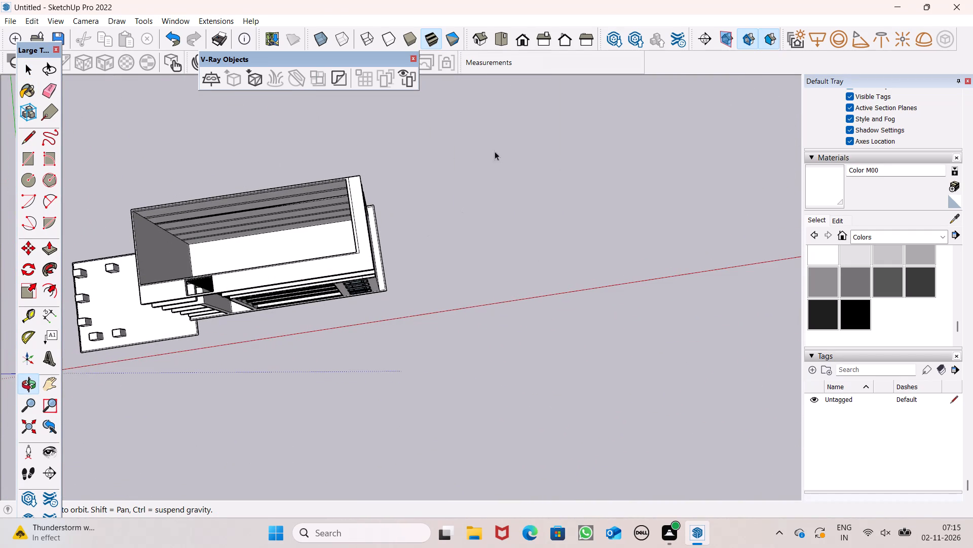
pyautogui.scroll(-7, 560, 158)
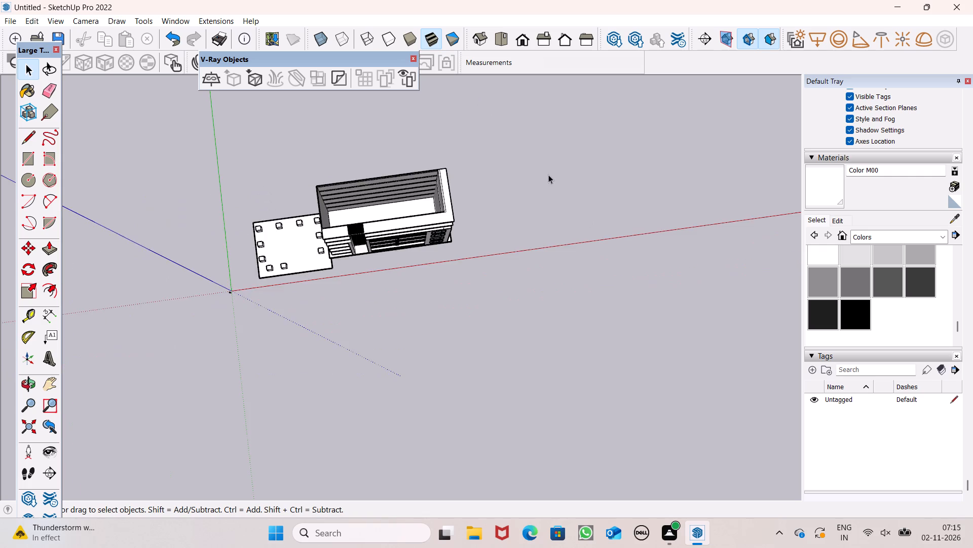
pyautogui.scroll(-4, 548, 174)
pyautogui.moveTo(458, 222); pyautogui.dragTo(435, 0, button='middle')
pyautogui.scroll(7, 391, 309)
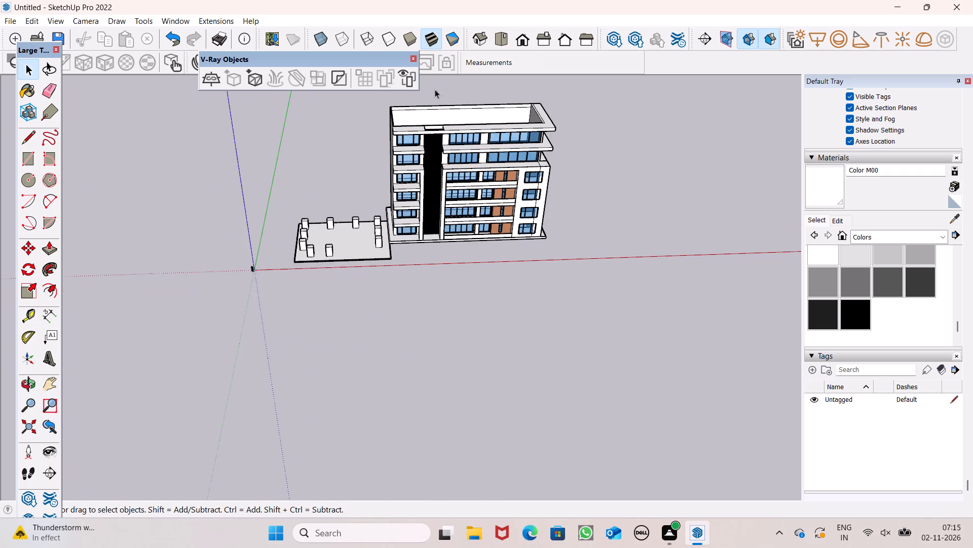
pyautogui.scroll(7, 435, 84)
pyautogui.scroll(-3, 362, 94)
pyautogui.moveTo(379, 165); pyautogui.dragTo(318, 388, button='middle')
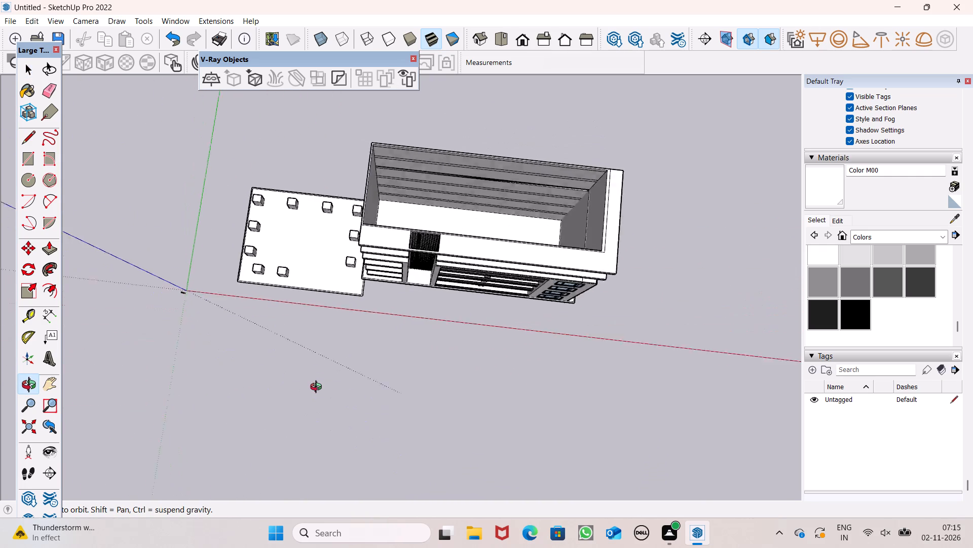
pyautogui.moveTo(318, 388); pyautogui.dragTo(316, 389, button='middle')
pyautogui.scroll(8, 440, 140)
pyautogui.moveTo(507, 272); pyautogui.dragTo(345, 233, button='middle')
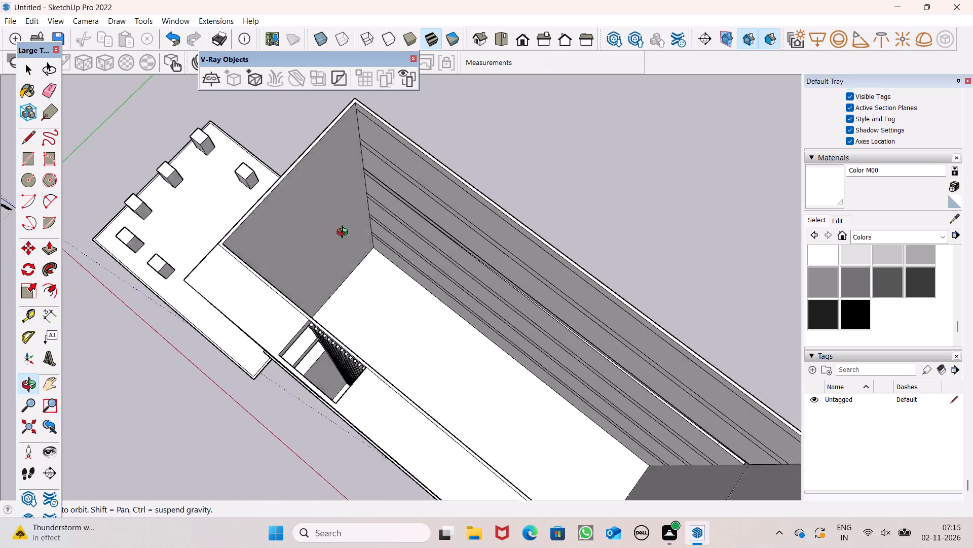
pyautogui.moveTo(345, 233); pyautogui.dragTo(87, 196, button='middle')
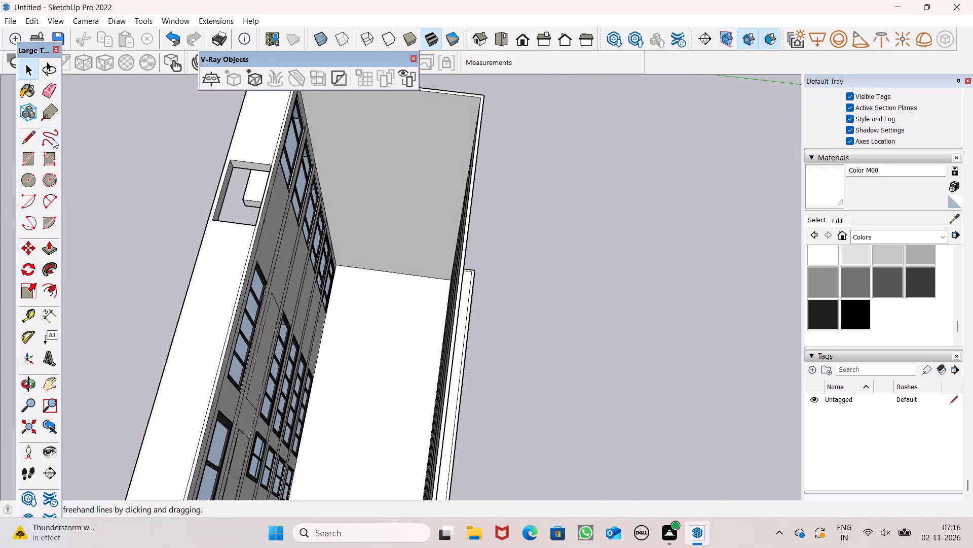
# Draw a line about 45' 5" long across the inner face of the end wall nearest the roof opening, above the lowest window row.
pyautogui.click(35, 132)
pyautogui.scroll(7, 389, 304)
pyautogui.scroll(-2, 396, 290)
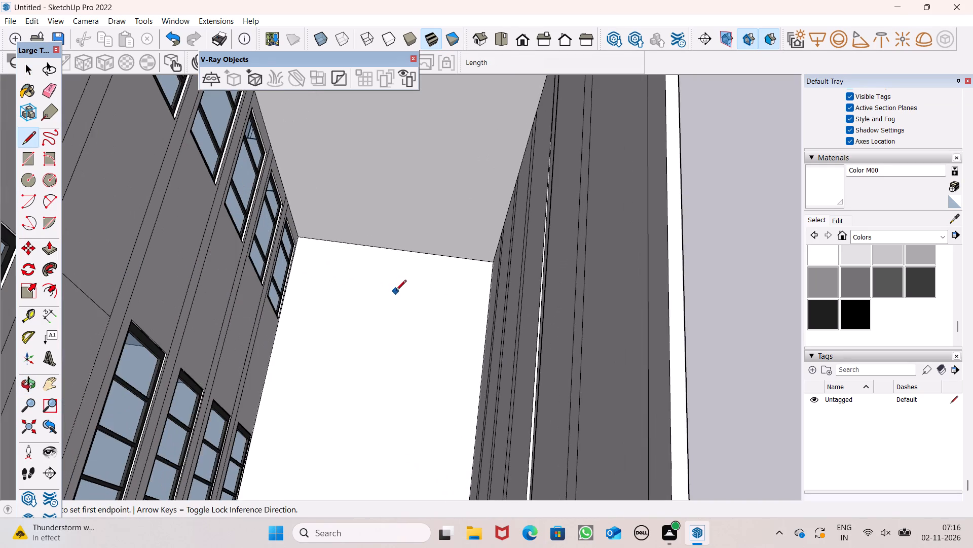
pyautogui.moveTo(384, 292); pyautogui.dragTo(387, 206, button='middle')
pyautogui.scroll(6, 292, 250)
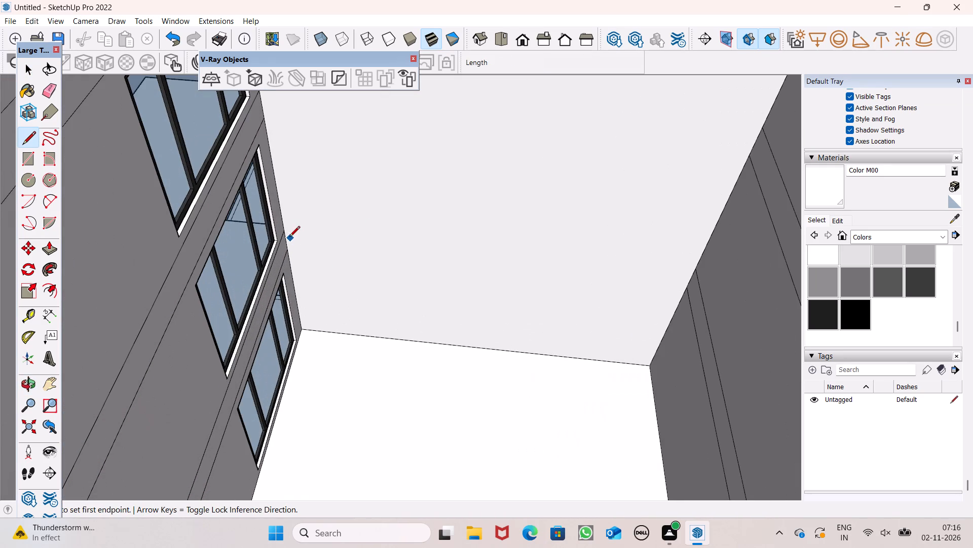
pyautogui.click(288, 235)
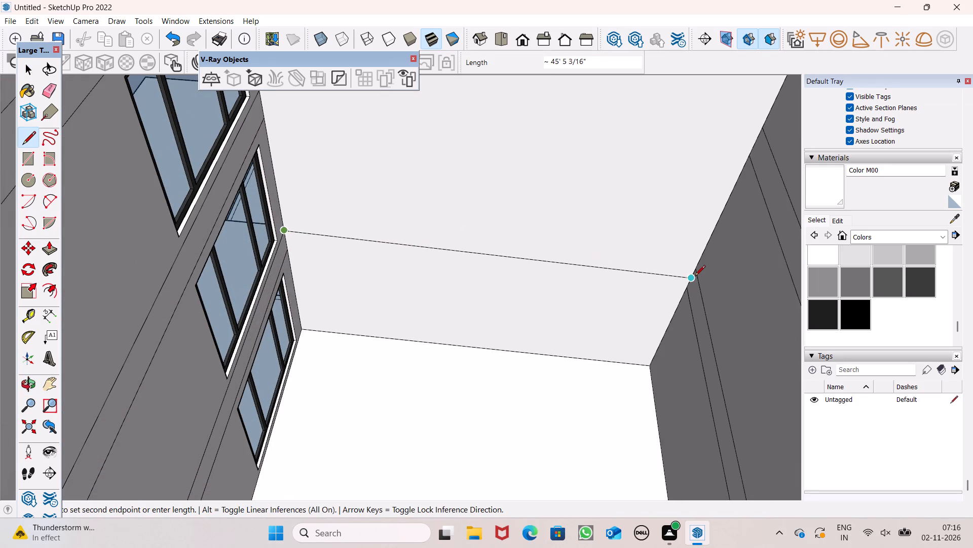
pyautogui.click(694, 270)
# Draw a second line about 45' 5" long across the same end wall's inner face, above the second-lowest window row.
pyautogui.scroll(-6, 604, 282)
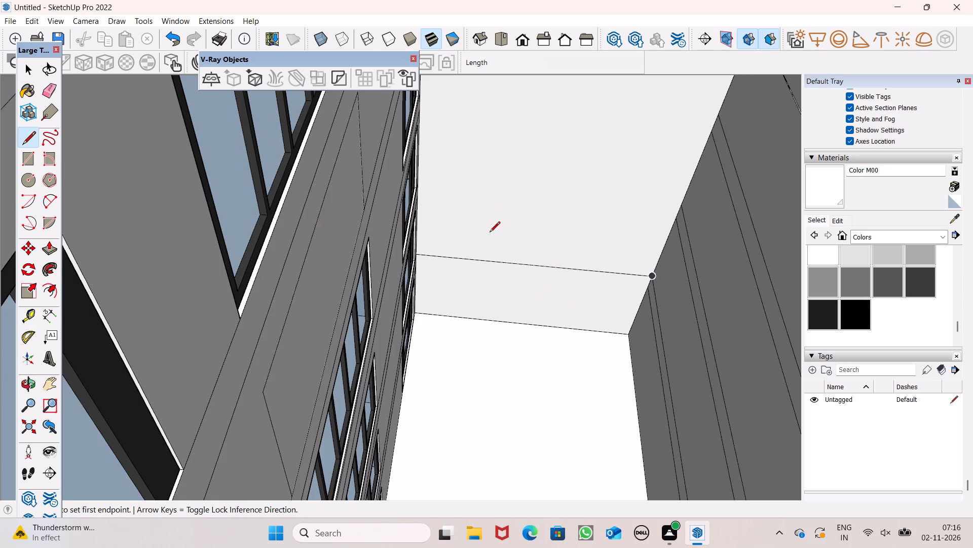
pyautogui.scroll(7, 480, 210)
pyautogui.moveTo(488, 262); pyautogui.dragTo(409, 246, button='middle')
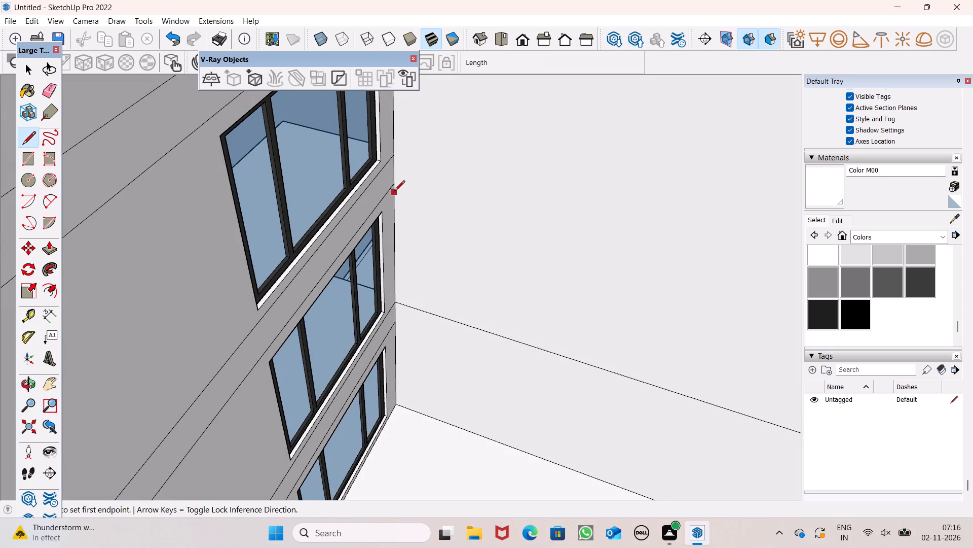
pyautogui.click(394, 156)
pyautogui.scroll(-4, 530, 186)
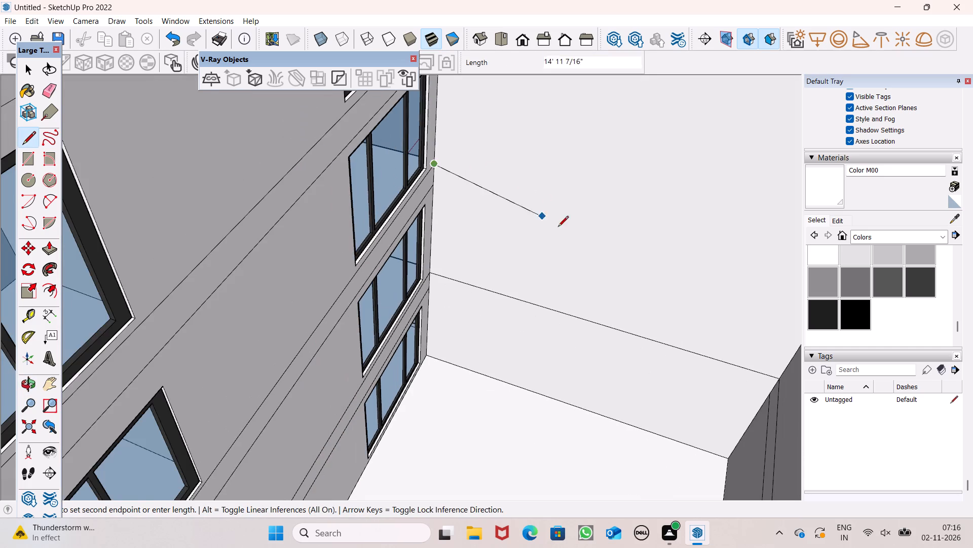
pyautogui.moveTo(563, 229); pyautogui.dragTo(627, 218, button='middle')
pyautogui.scroll(-1, 575, 199)
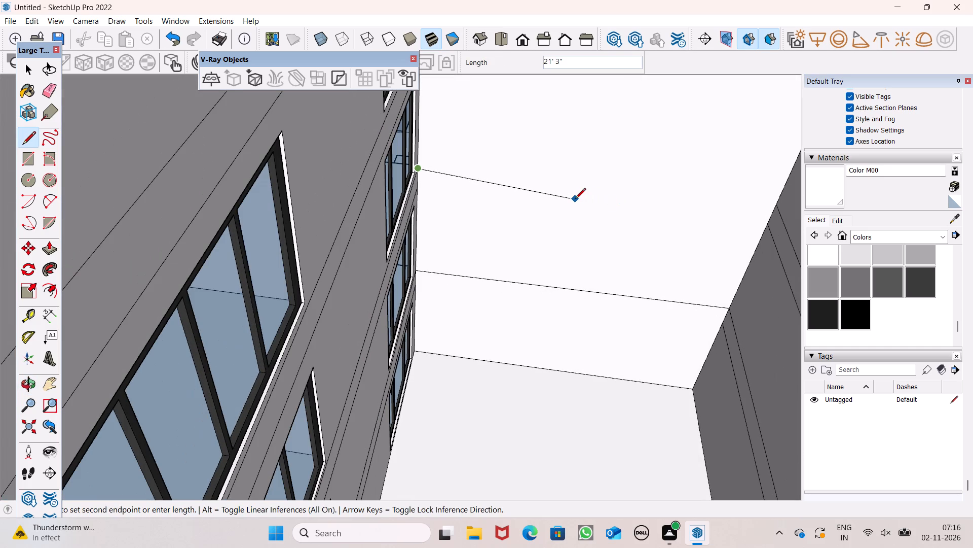
pyautogui.click(782, 207)
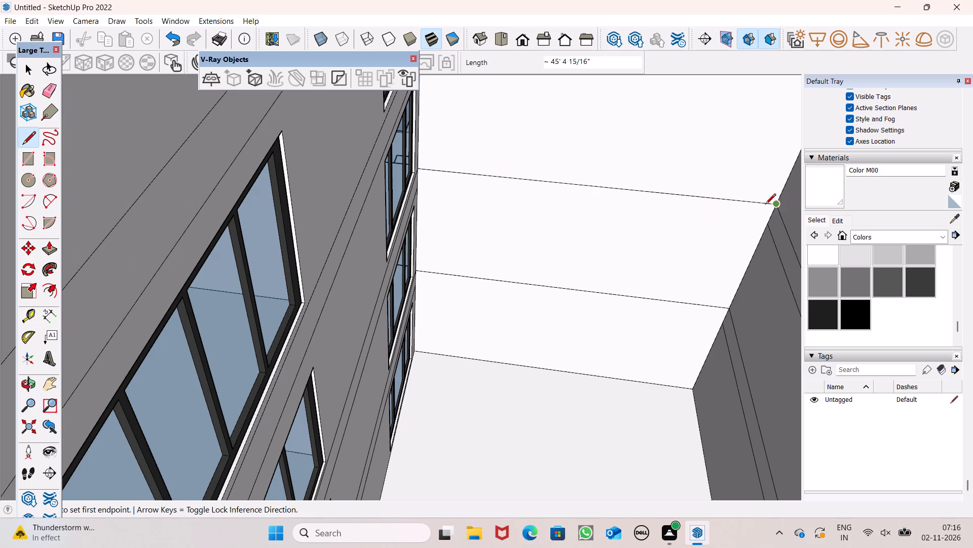
# Draw a third line about 45' 5" long across the end wall's inner face, above the third-lowest window row.
pyautogui.moveTo(631, 220); pyautogui.dragTo(453, 195, button='middle')
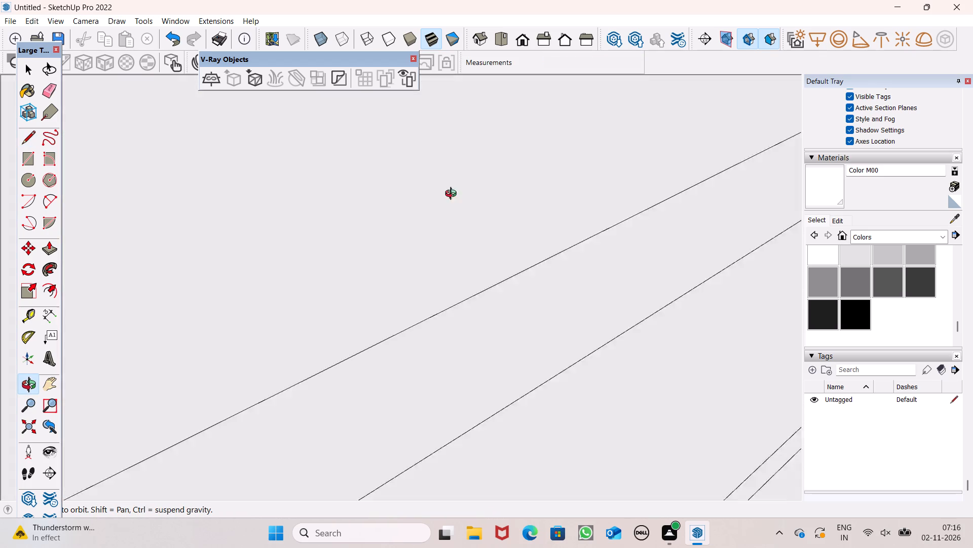
pyautogui.moveTo(453, 195); pyautogui.dragTo(520, 208, button='middle')
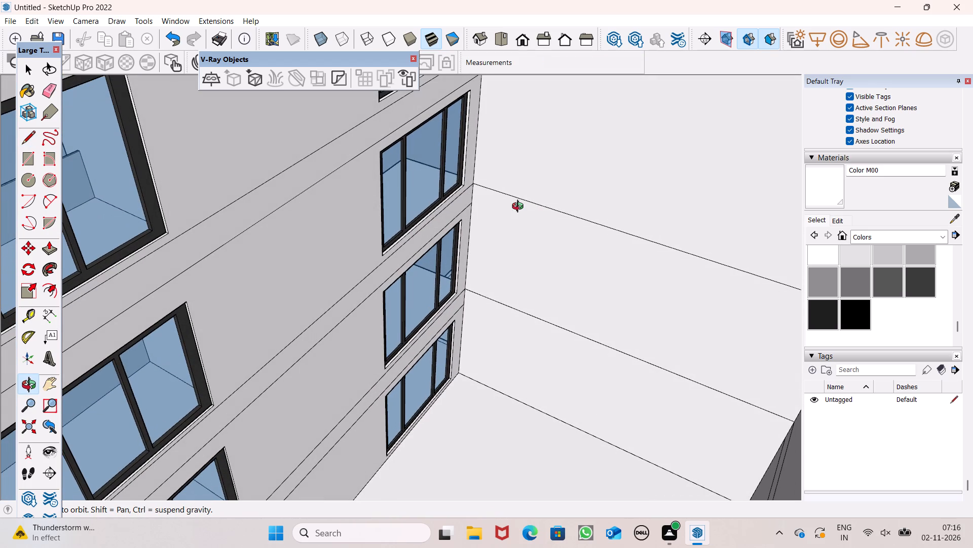
pyautogui.moveTo(520, 208); pyautogui.dragTo(525, 213, button='middle')
pyautogui.scroll(-7, 492, 291)
pyautogui.moveTo(496, 276); pyautogui.dragTo(573, 289, button='middle')
pyautogui.scroll(7, 510, 195)
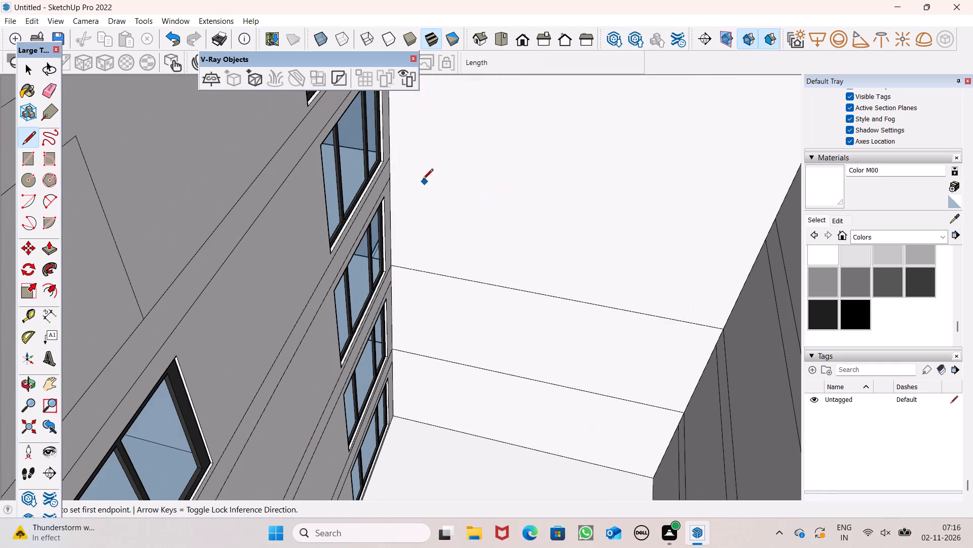
pyautogui.scroll(-2, 399, 167)
pyautogui.moveTo(469, 221); pyautogui.dragTo(403, 236, button='middle')
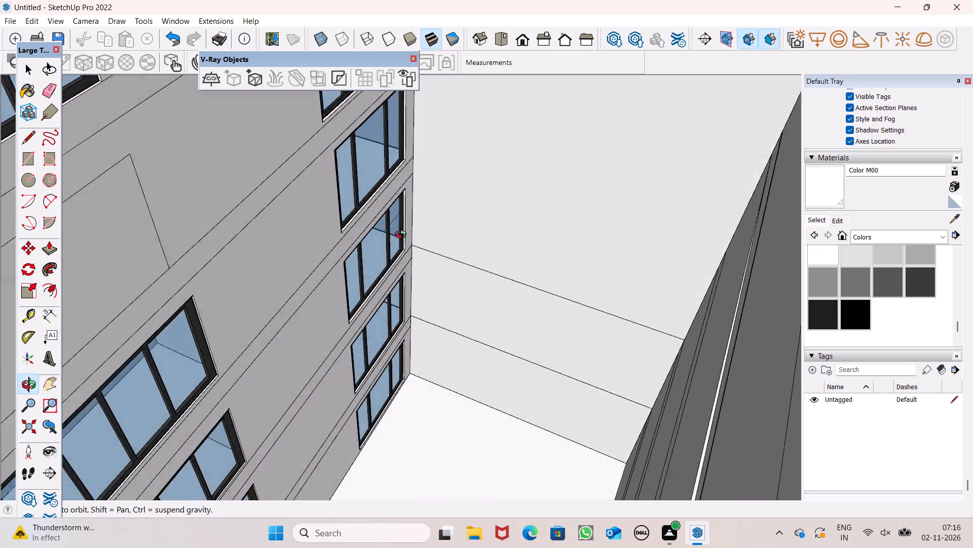
pyautogui.moveTo(403, 236); pyautogui.dragTo(817, 181, button='middle')
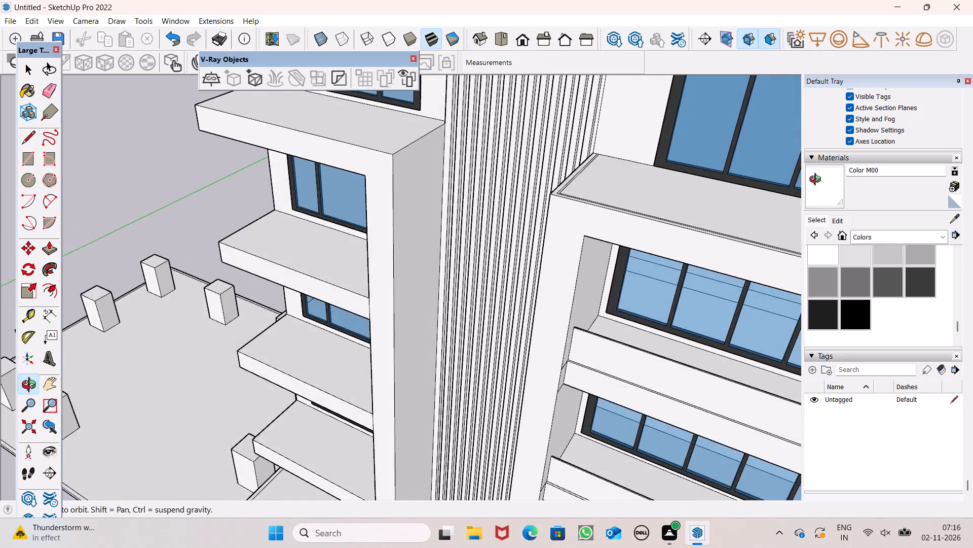
pyautogui.moveTo(817, 181); pyautogui.dragTo(483, 290, button='middle')
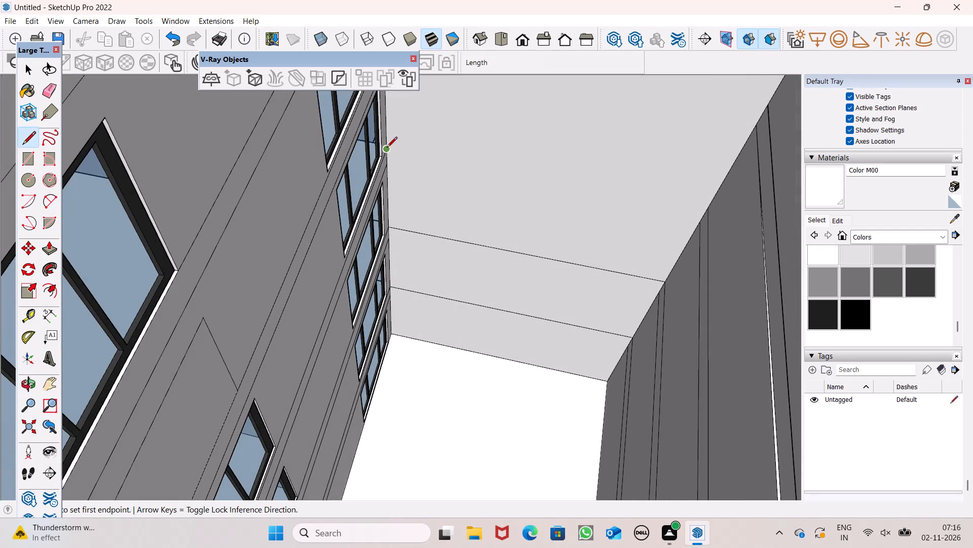
pyautogui.click(387, 148)
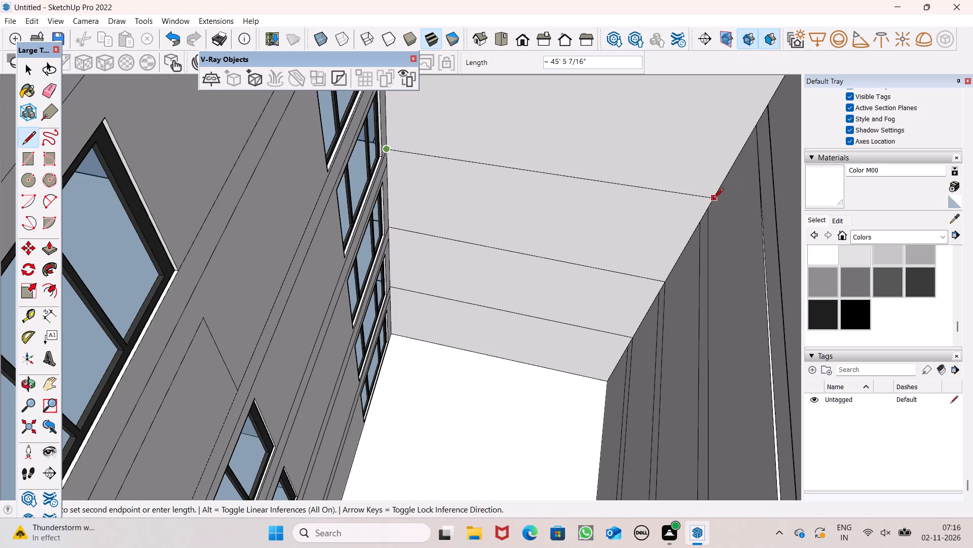
pyautogui.click(710, 205)
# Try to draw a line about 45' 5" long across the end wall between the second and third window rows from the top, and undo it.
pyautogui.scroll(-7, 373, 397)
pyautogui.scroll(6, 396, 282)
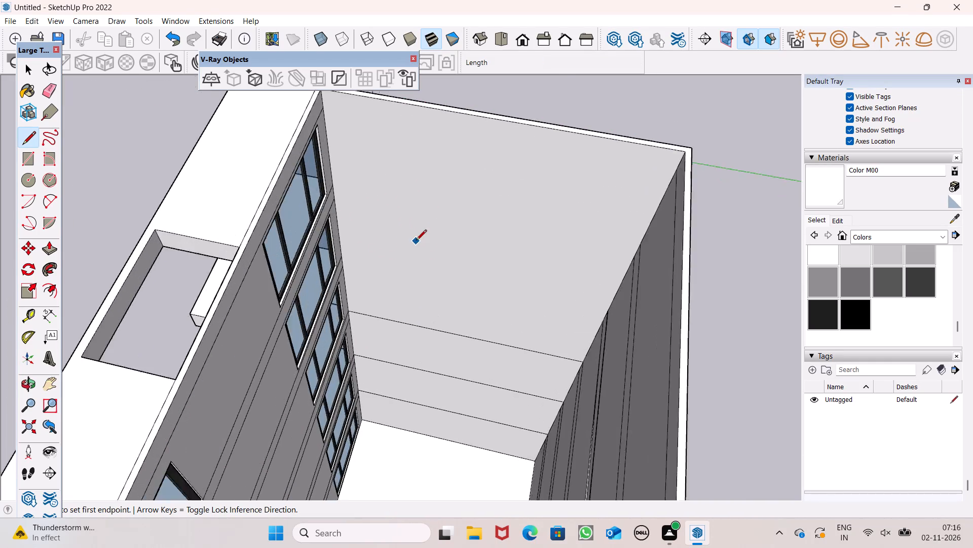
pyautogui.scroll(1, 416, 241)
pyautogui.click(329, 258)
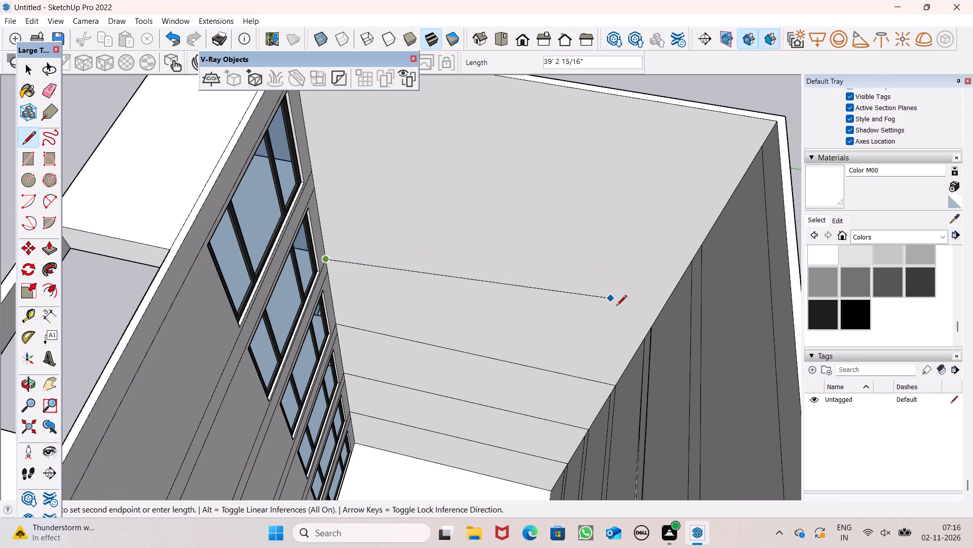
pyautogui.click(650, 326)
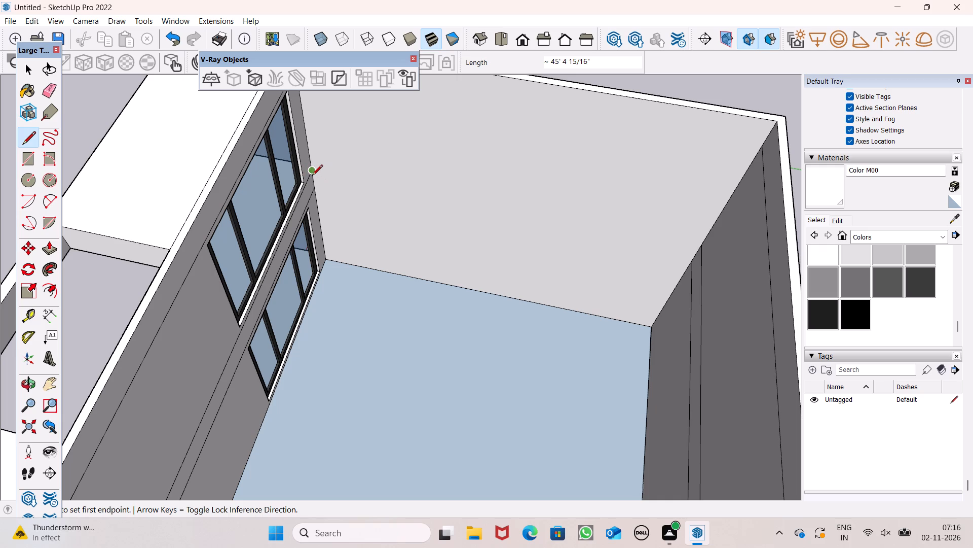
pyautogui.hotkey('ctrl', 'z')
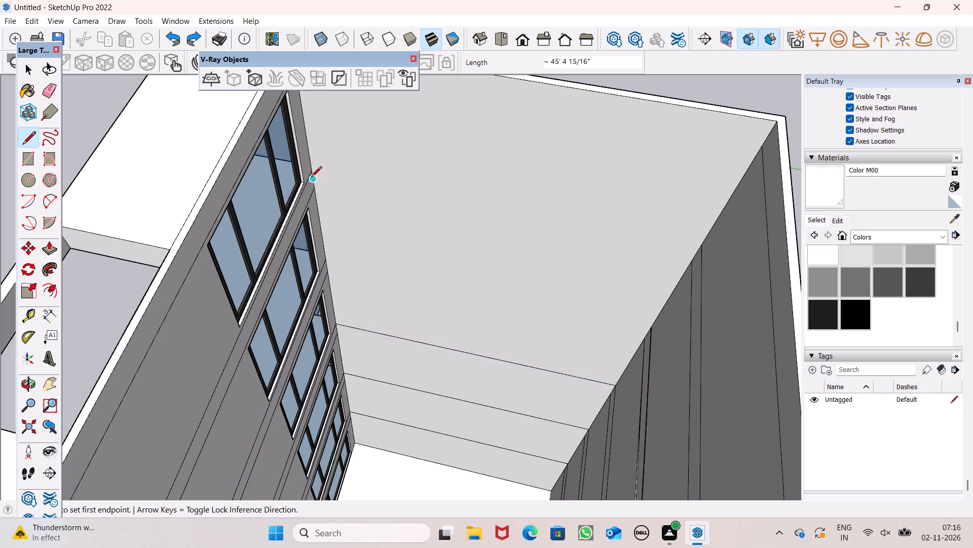
# Draw two lines about 45' 5" long across the end wall's inner face, one below and one above the topmost windows.
pyautogui.click(311, 177)
pyautogui.click(703, 245)
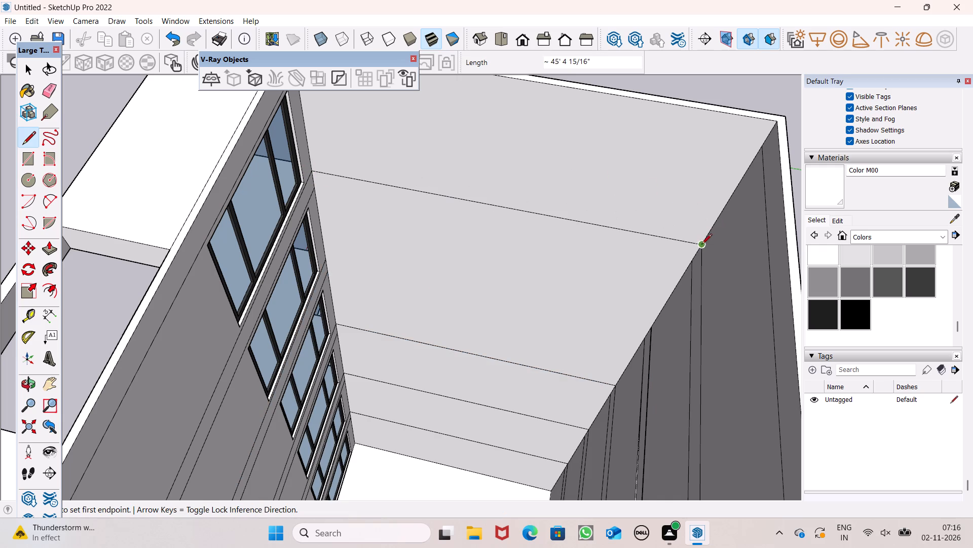
pyautogui.scroll(-3, 446, 222)
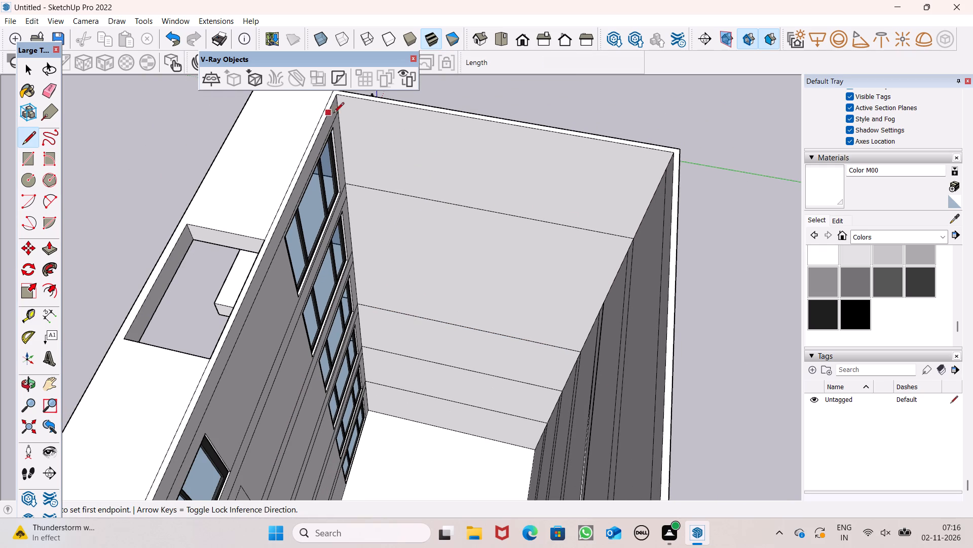
pyautogui.click(339, 114)
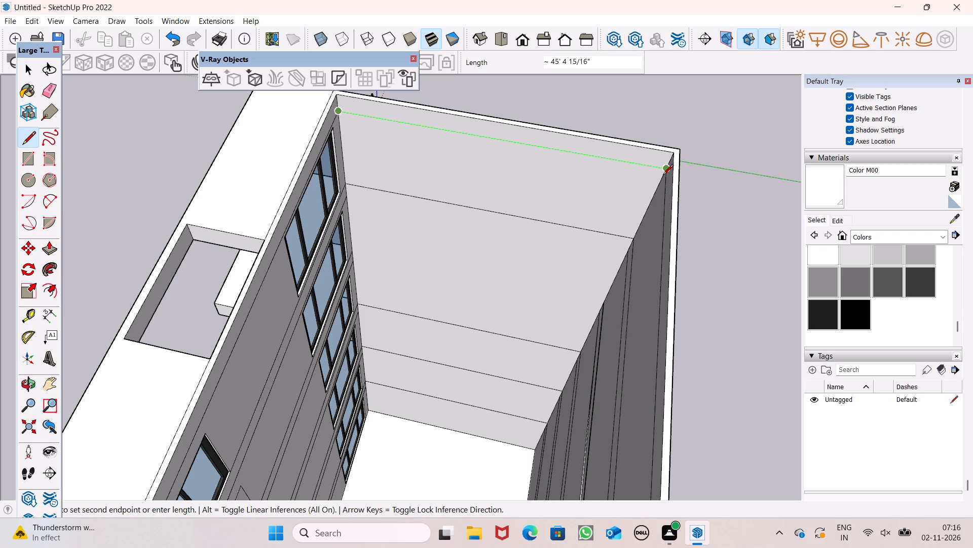
pyautogui.click(663, 173)
pyautogui.press('space')
# Examine the divided end wall, the facade's inner side and the whole building from above, ending towards the opposite end wall.
pyautogui.scroll(-1, 520, 213)
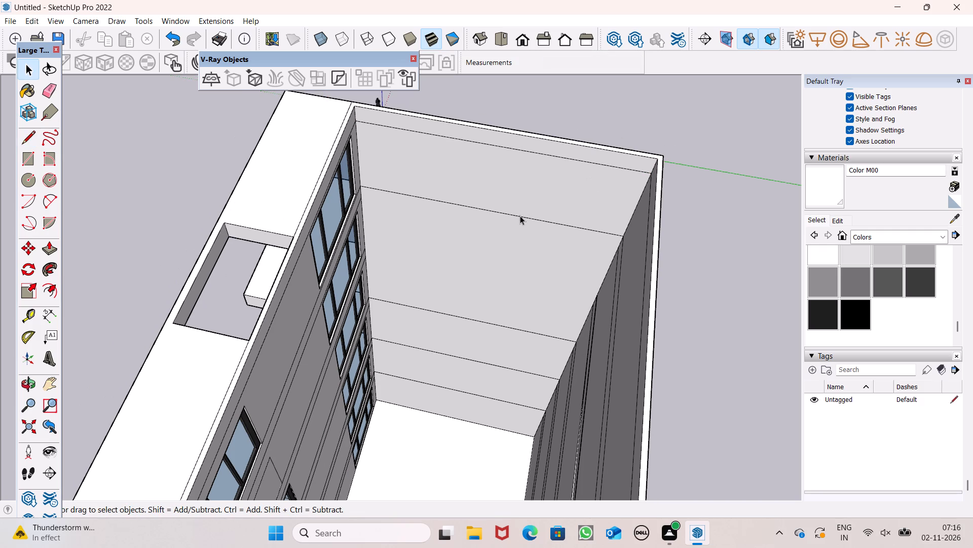
pyautogui.scroll(6, 352, 266)
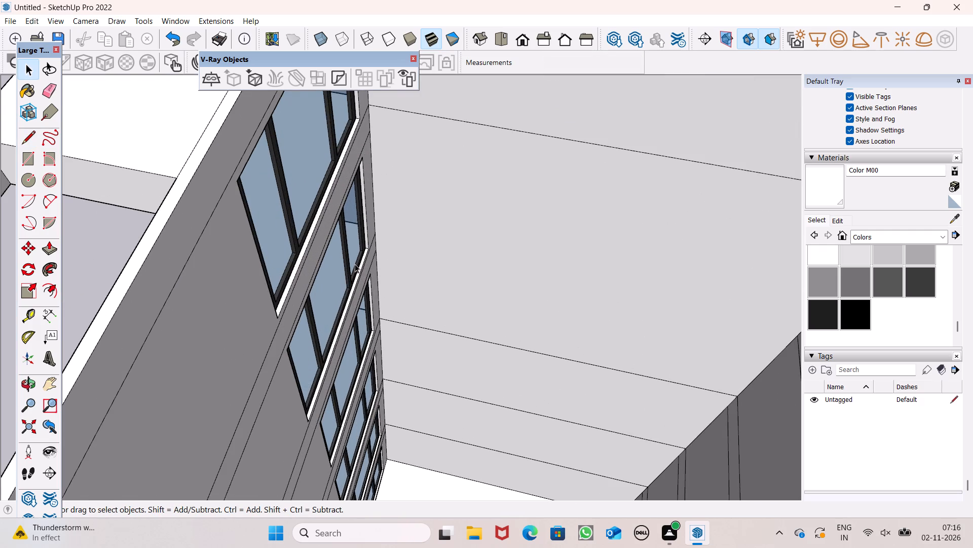
pyautogui.scroll(-6, 737, 185)
pyautogui.moveTo(780, 216); pyautogui.dragTo(348, 219, button='middle')
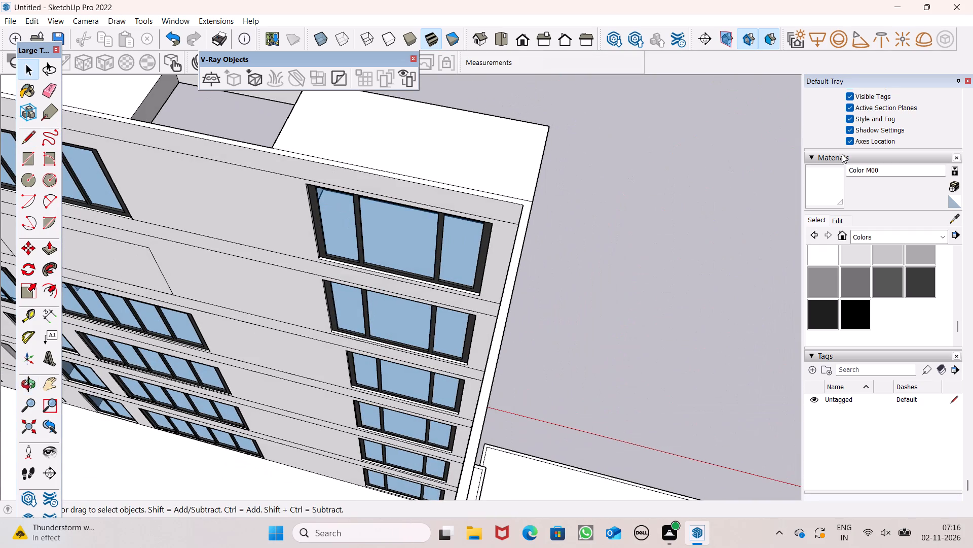
pyautogui.scroll(-7, 843, 155)
pyautogui.scroll(-10, 721, 171)
pyautogui.moveTo(729, 203); pyautogui.dragTo(636, 191, button='middle')
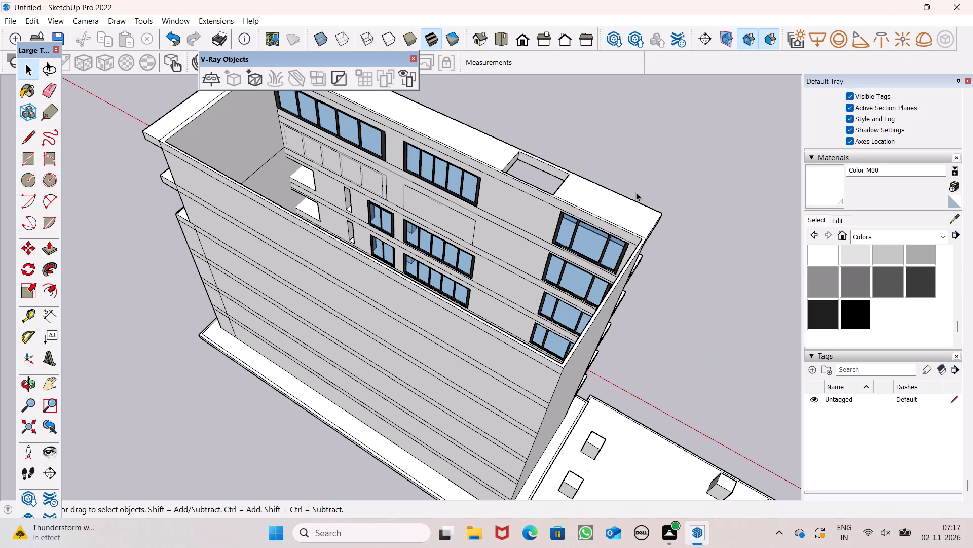
pyautogui.scroll(-4, 382, 191)
pyautogui.moveTo(515, 267); pyautogui.dragTo(433, 292, button='middle')
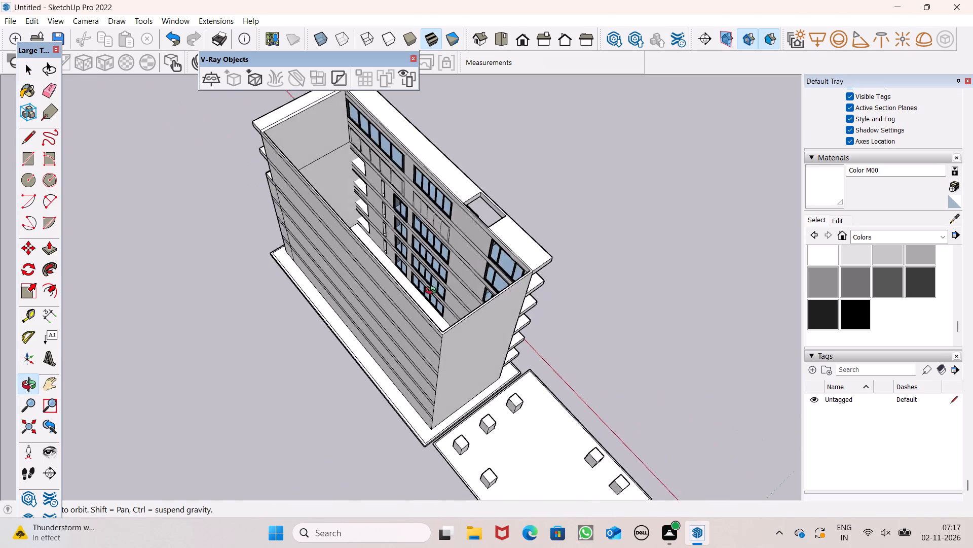
pyautogui.moveTo(433, 292); pyautogui.dragTo(336, 253, button='middle')
pyautogui.scroll(1, 381, 251)
pyautogui.scroll(-6, 429, 198)
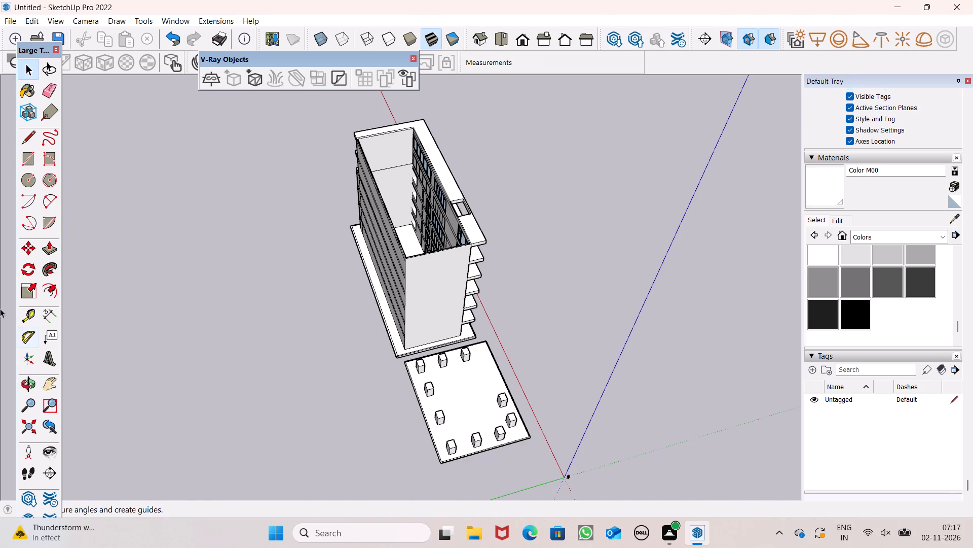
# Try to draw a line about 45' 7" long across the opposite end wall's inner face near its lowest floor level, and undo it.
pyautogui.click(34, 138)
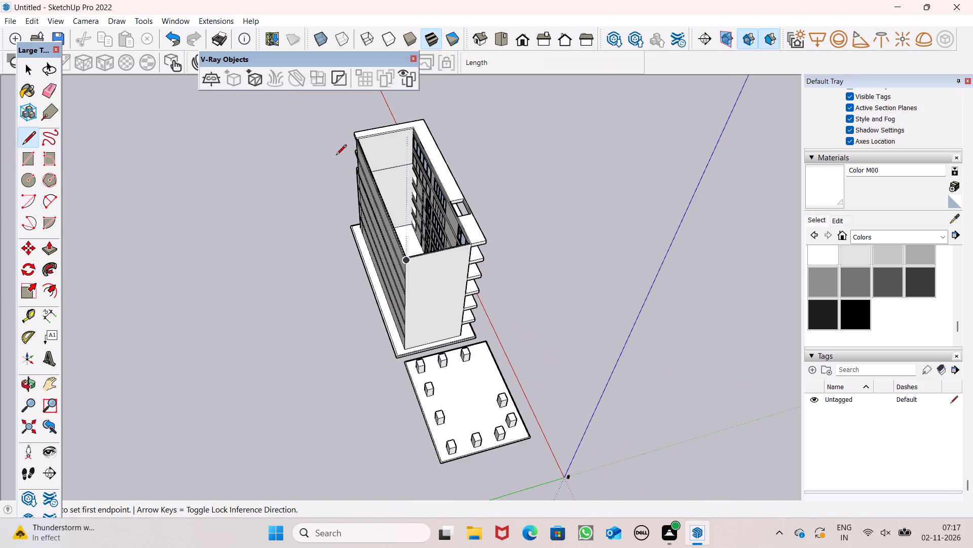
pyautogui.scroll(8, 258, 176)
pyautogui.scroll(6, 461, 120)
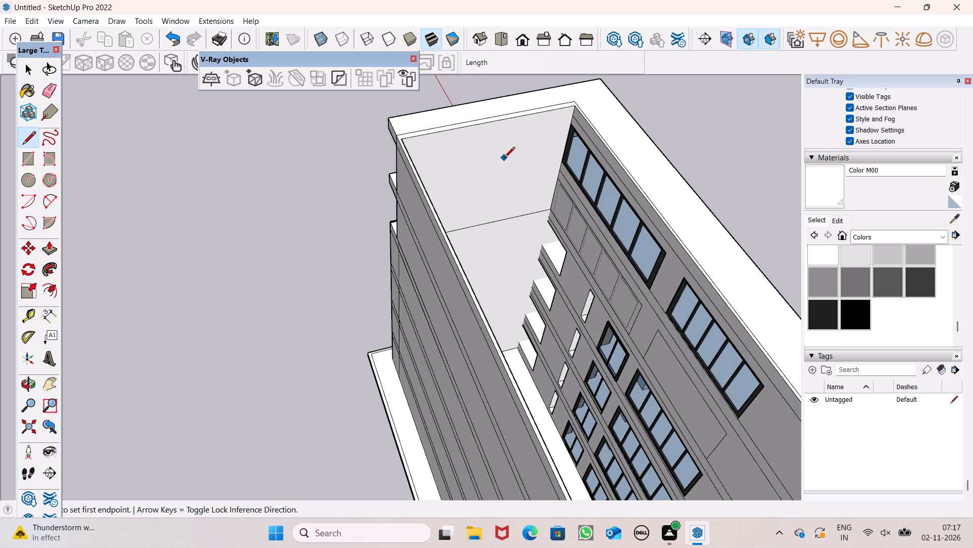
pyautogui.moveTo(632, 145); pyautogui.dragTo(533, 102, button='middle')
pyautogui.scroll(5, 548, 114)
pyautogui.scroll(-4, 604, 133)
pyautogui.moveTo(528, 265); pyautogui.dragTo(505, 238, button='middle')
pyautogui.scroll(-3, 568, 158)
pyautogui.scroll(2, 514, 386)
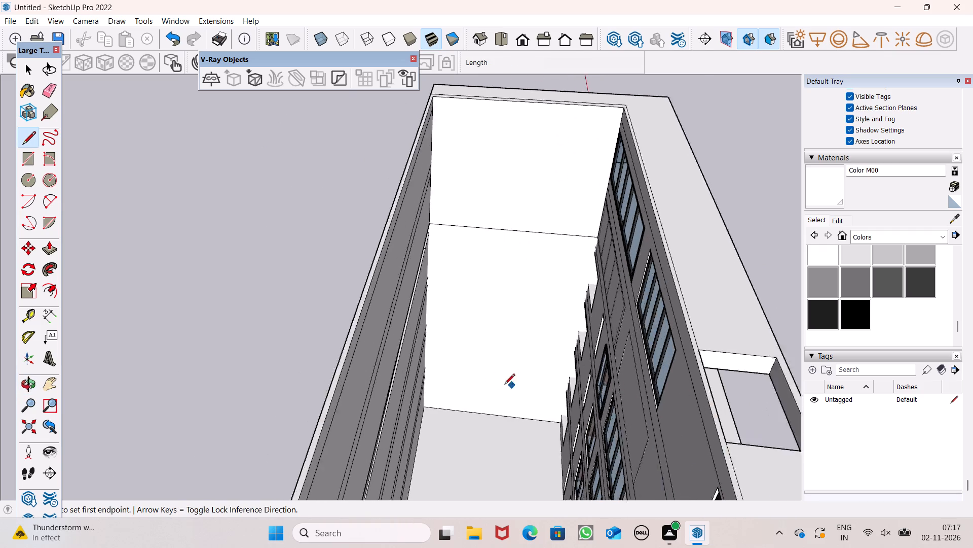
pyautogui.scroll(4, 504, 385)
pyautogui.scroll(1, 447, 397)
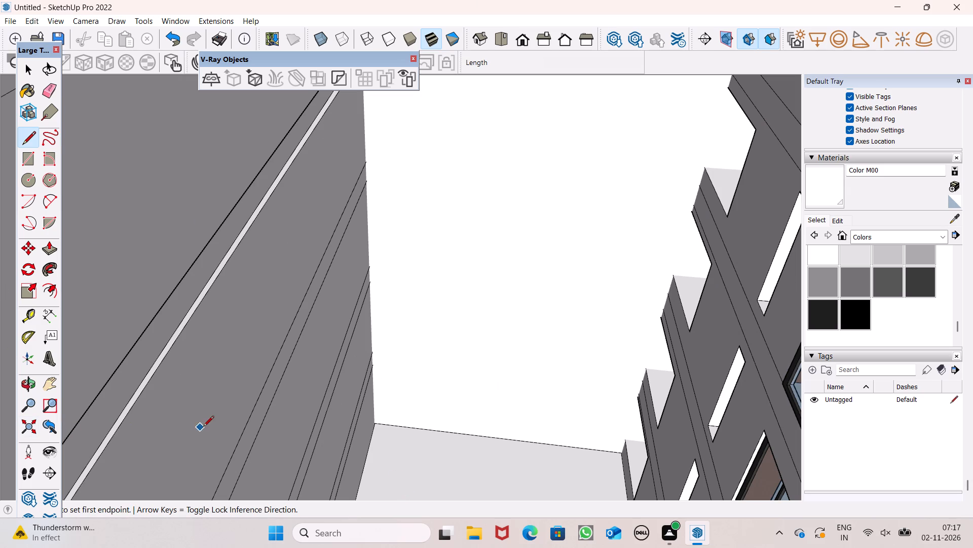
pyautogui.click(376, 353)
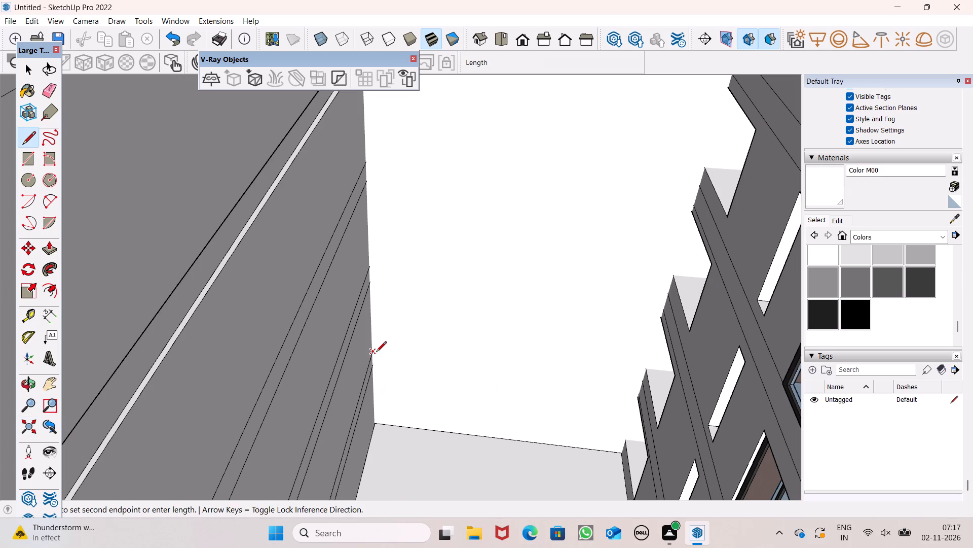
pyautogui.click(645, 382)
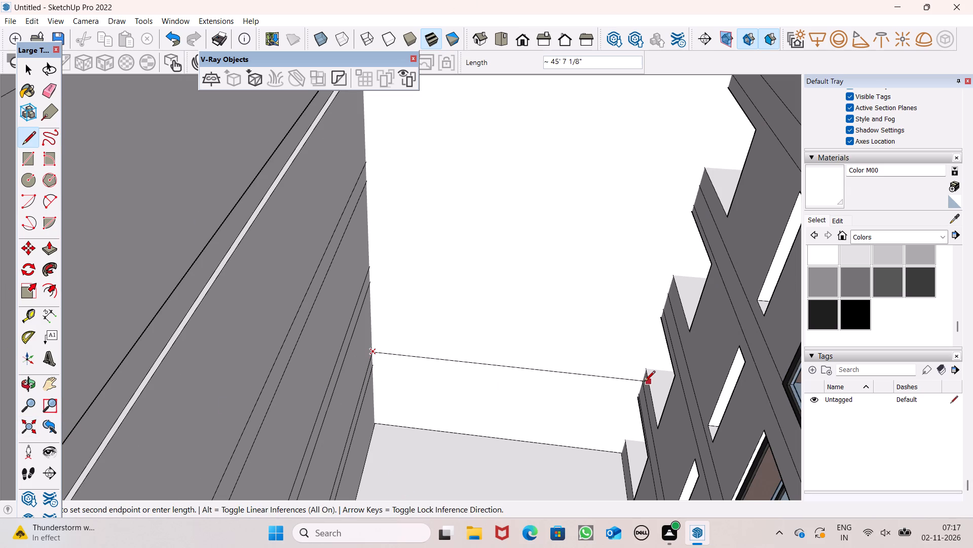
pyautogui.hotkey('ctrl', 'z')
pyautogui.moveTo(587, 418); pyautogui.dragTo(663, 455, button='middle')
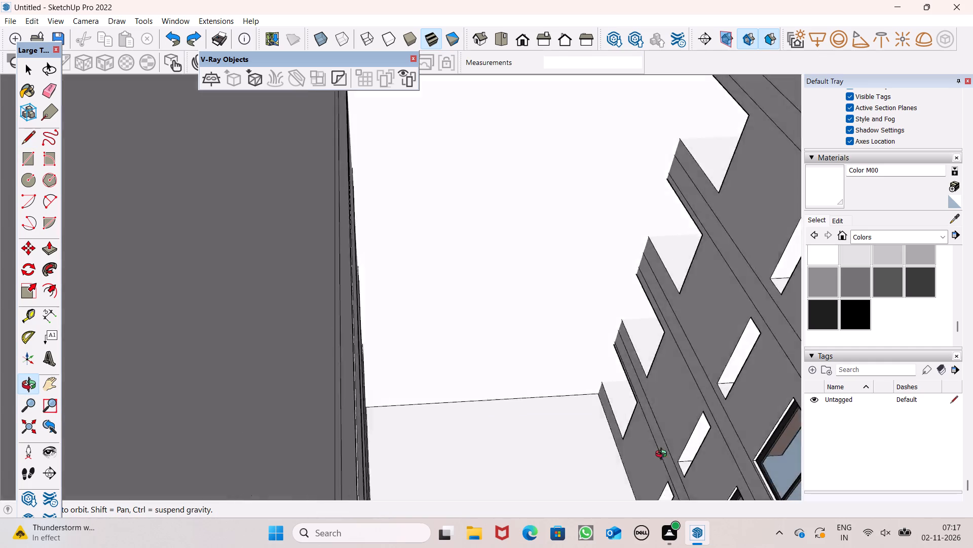
# Draw two lines about 45' 5" long across the inner face of the end wall farthest from the detached platform, at successive floor levels.
pyautogui.moveTo(663, 455); pyautogui.dragTo(623, 500, button='middle')
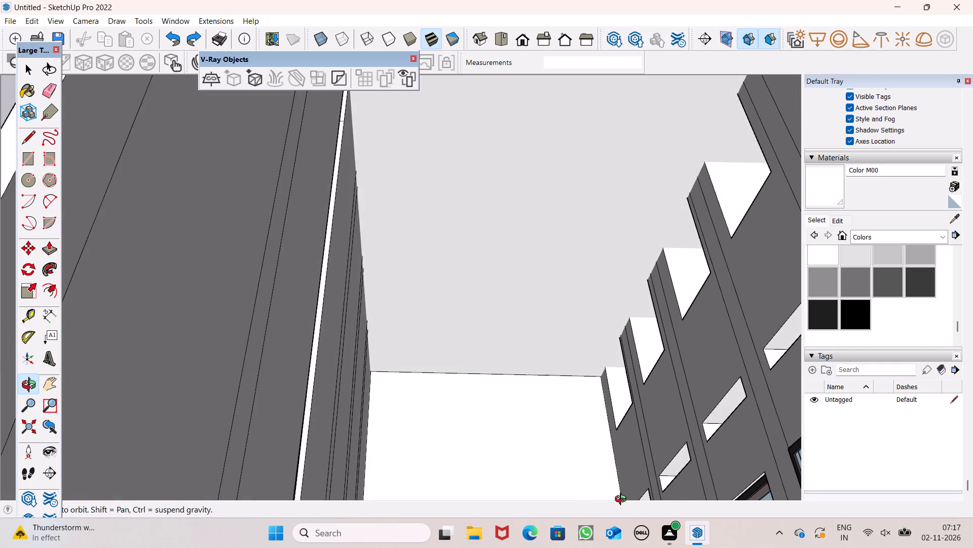
pyautogui.moveTo(623, 500); pyautogui.dragTo(616, 447, button='middle')
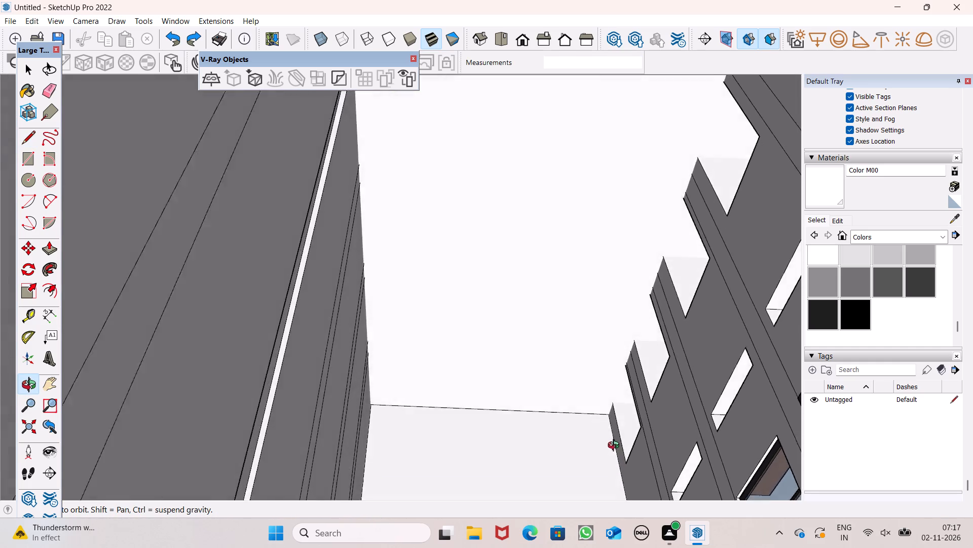
pyautogui.moveTo(616, 447); pyautogui.dragTo(623, 372, button='middle')
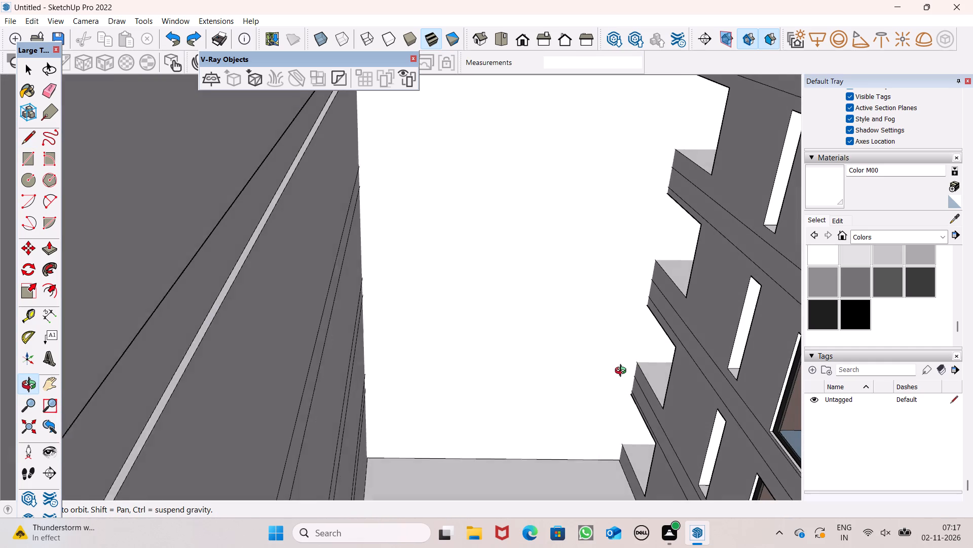
pyautogui.moveTo(623, 372); pyautogui.dragTo(623, 374, button='middle')
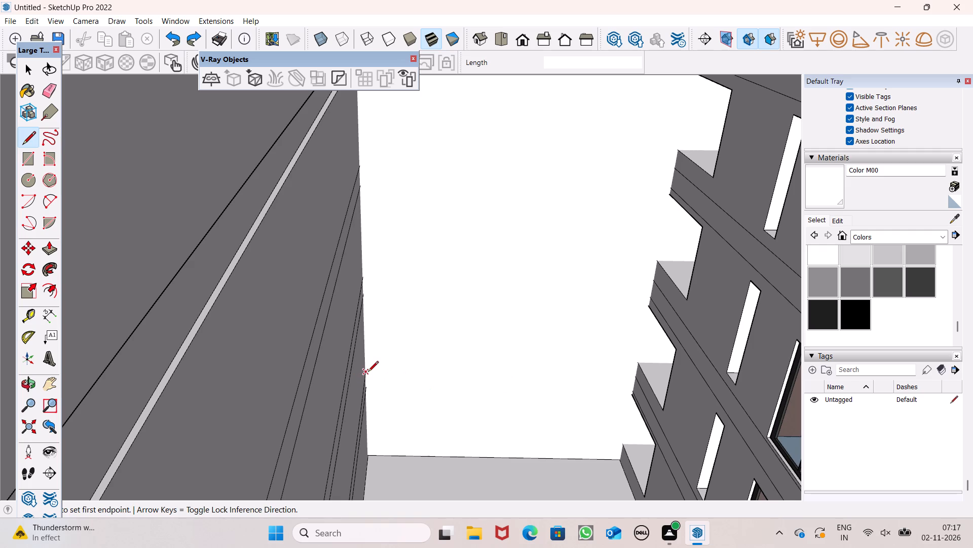
pyautogui.click(368, 372)
pyautogui.click(632, 379)
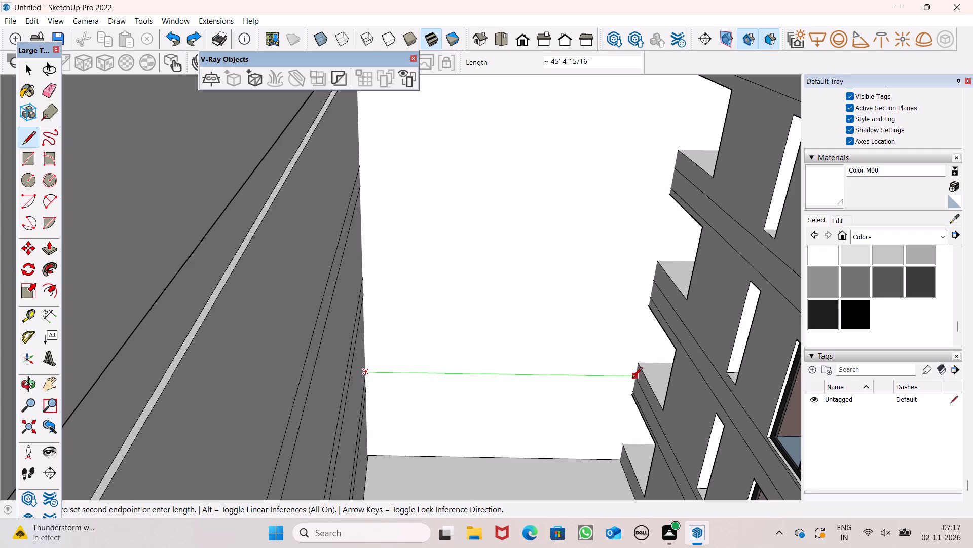
pyautogui.click(366, 280)
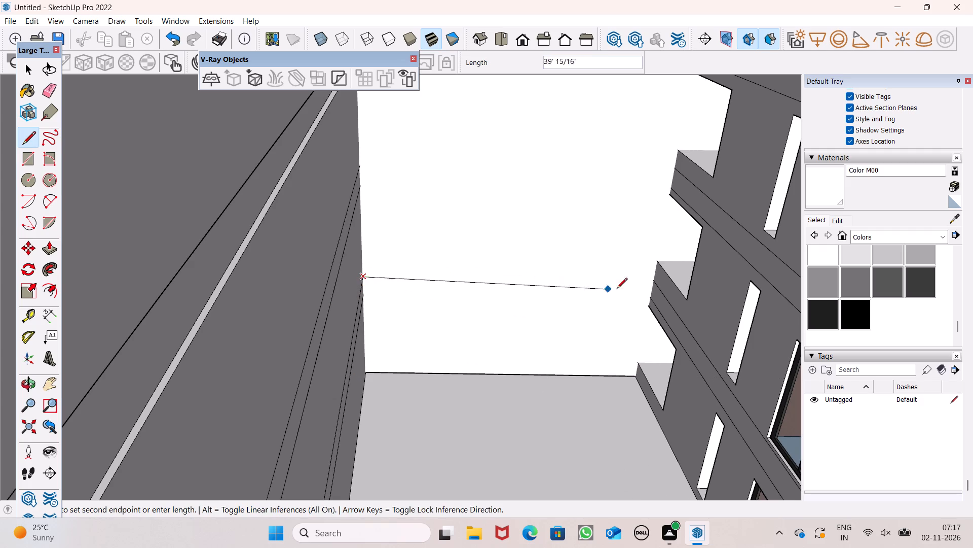
pyautogui.click(656, 276)
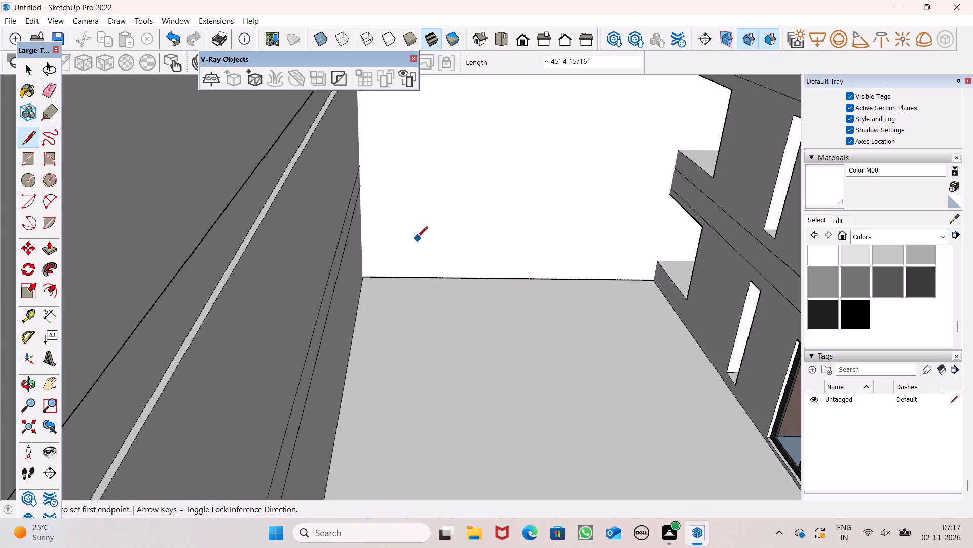
# Draw a line about 45' 5" long across the same end wall's inner face at the next floor level up.
pyautogui.click(359, 167)
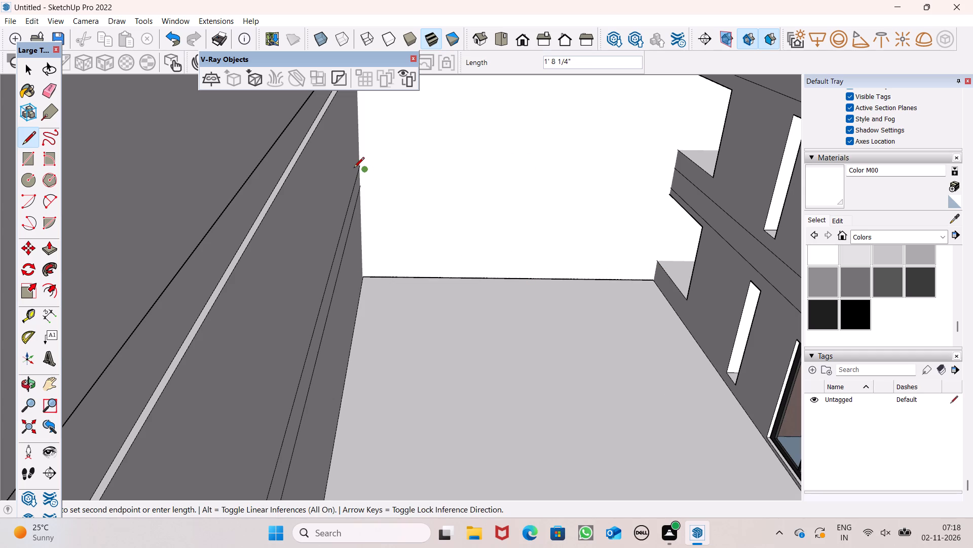
pyautogui.scroll(2, 372, 192)
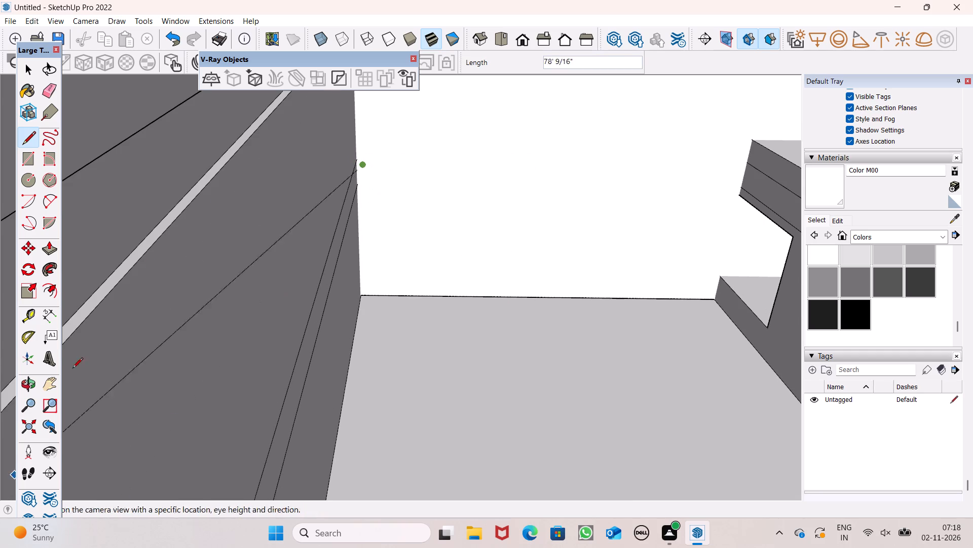
pyautogui.scroll(1, 558, 129)
pyautogui.moveTo(543, 148); pyautogui.dragTo(537, 157, button='middle')
pyautogui.scroll(1, 537, 157)
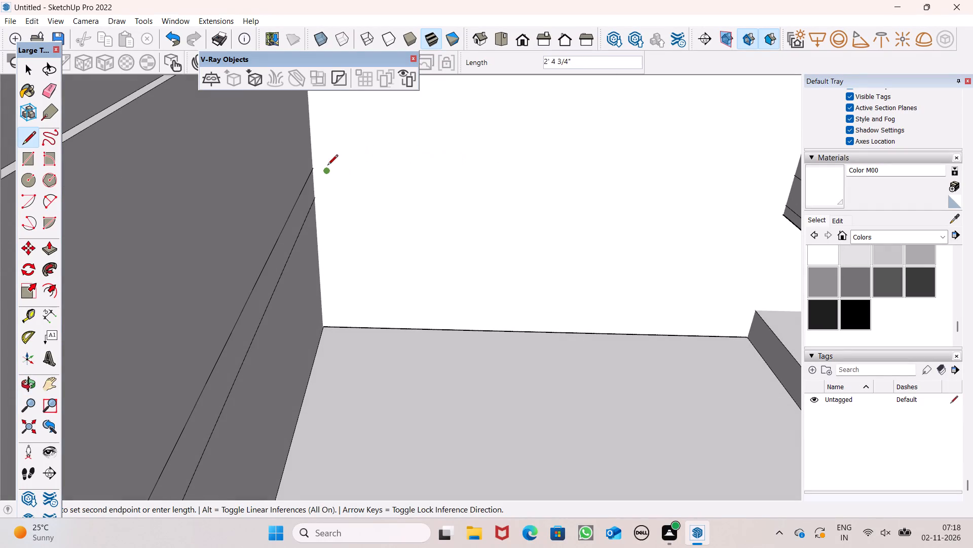
pyautogui.click(312, 172)
pyautogui.scroll(-3, 583, 171)
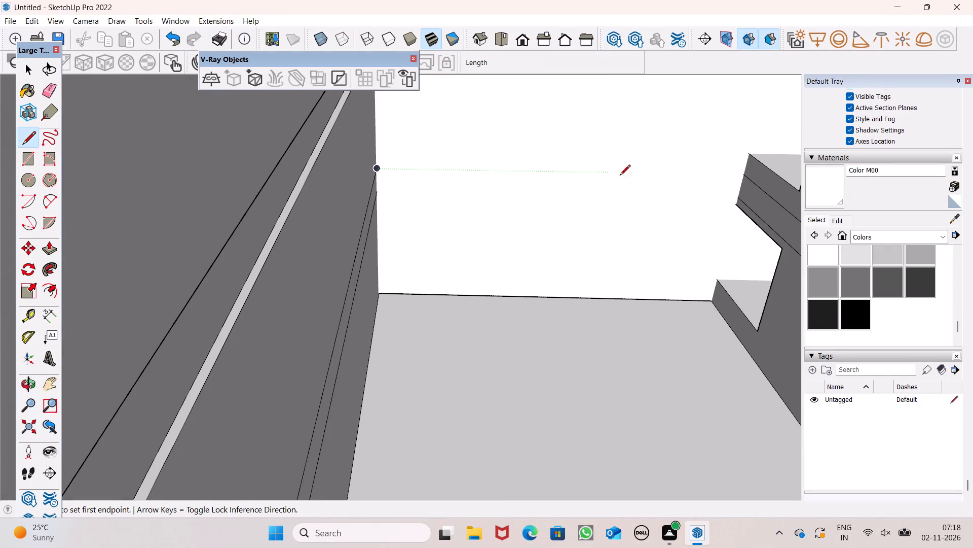
pyautogui.click(741, 175)
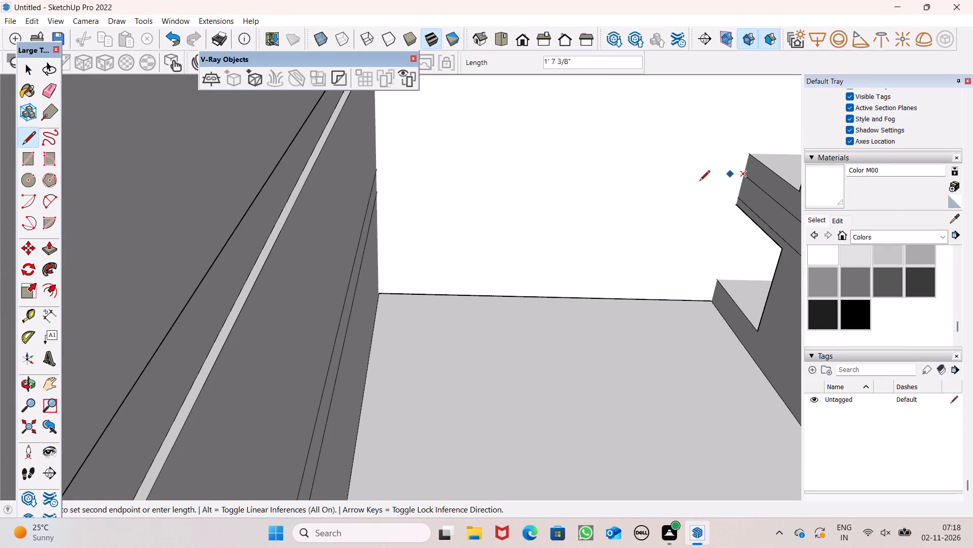
pyautogui.click(379, 168)
pyautogui.press('space')
pyautogui.scroll(-12, 408, 246)
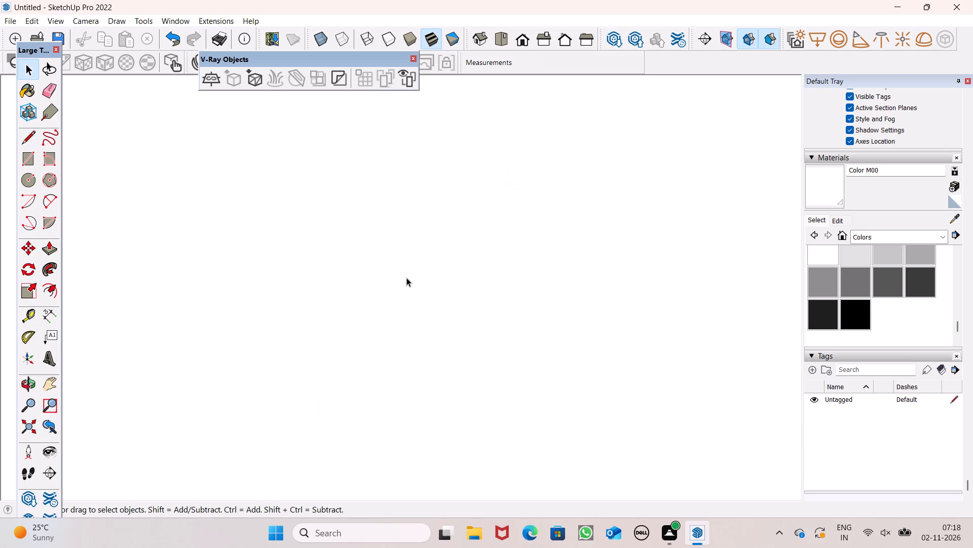
# Examine the whole building from the top, along its front facade and from below.
pyautogui.click(503, 46)
pyautogui.scroll(-6, 503, 380)
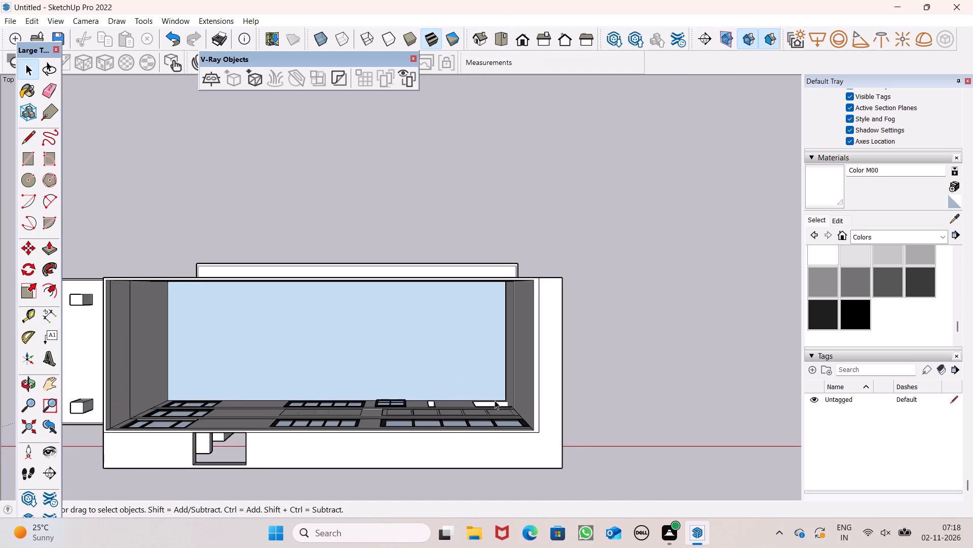
pyautogui.scroll(-8, 495, 400)
pyautogui.moveTo(456, 385); pyautogui.dragTo(437, 0, button='middle')
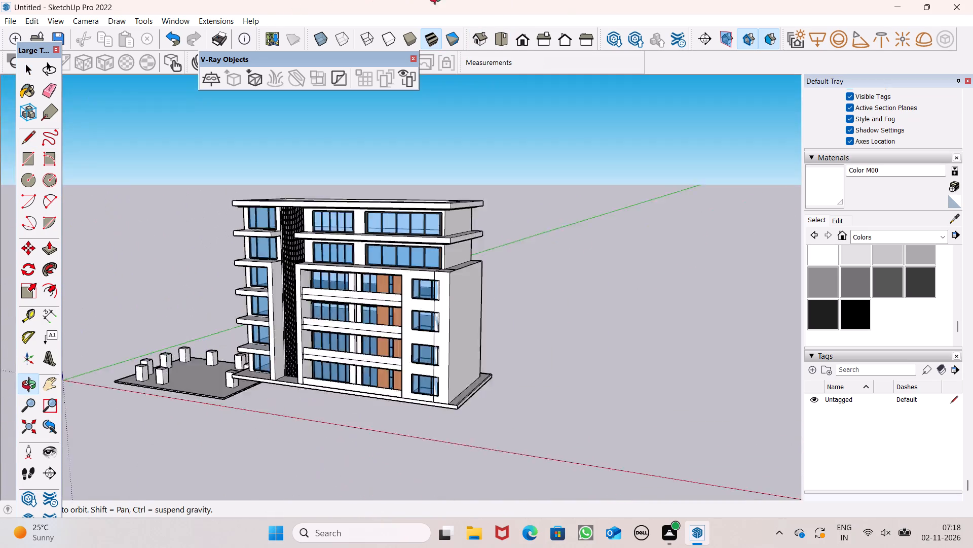
pyautogui.moveTo(437, 0); pyautogui.dragTo(403, 0, button='middle')
pyautogui.moveTo(396, 320); pyautogui.dragTo(411, 177, button='middle')
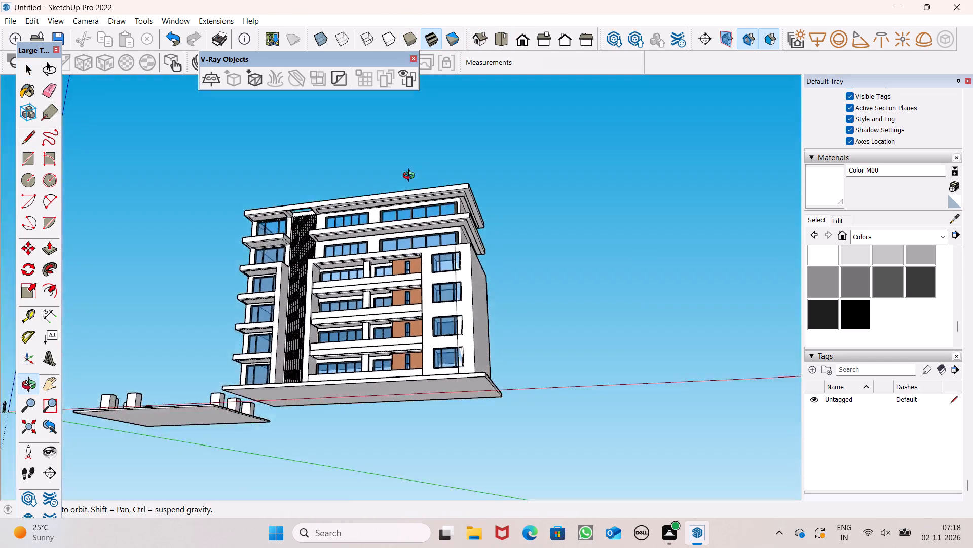
pyautogui.moveTo(411, 177); pyautogui.dragTo(340, 547, button='middle')
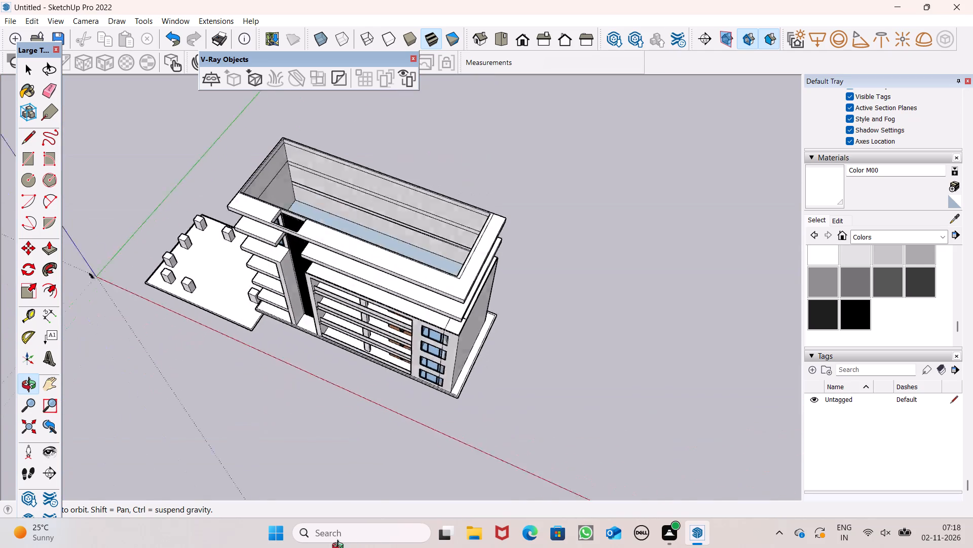
pyautogui.moveTo(340, 547); pyautogui.dragTo(315, 530, button='middle')
# Push/Pull the uppermost floor face inside the building shell by 6" to thicken it into a slab.
pyautogui.scroll(1, 310, 517)
pyautogui.moveTo(389, 108); pyautogui.dragTo(207, 160, button='middle')
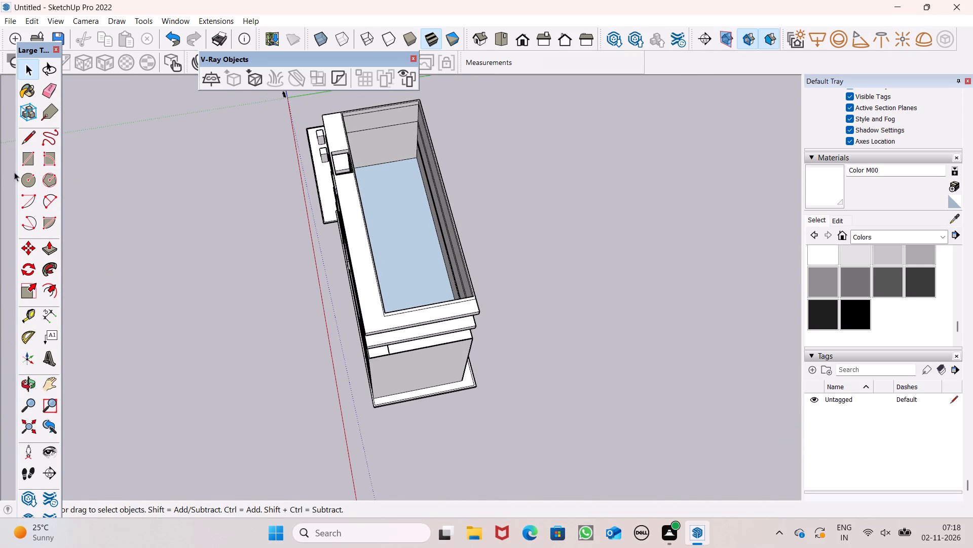
pyautogui.moveTo(40, 248); pyautogui.dragTo(44, 248)
pyautogui.scroll(7, 304, 264)
pyautogui.scroll(4, 516, 281)
pyautogui.moveTo(520, 279); pyautogui.dragTo(527, 289)
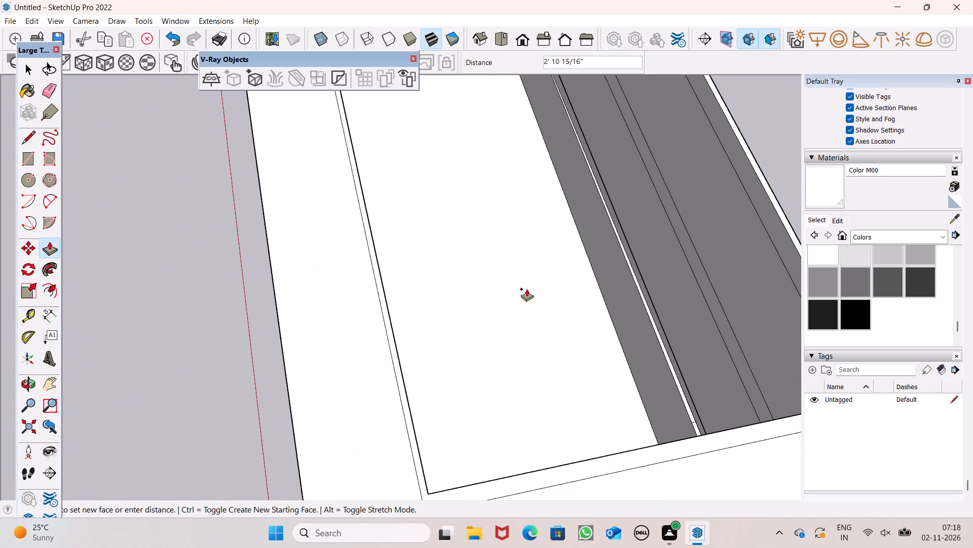
pyautogui.moveTo(527, 289); pyautogui.dragTo(523, 290)
pyautogui.press('6')
pyautogui.hotkey('shift', '"')
pyautogui.press('Return')
# Draw a line about 45' 5" long across the inner face of the platform-side end wall, one floor level above the new slab.
pyautogui.scroll(-3, 520, 290)
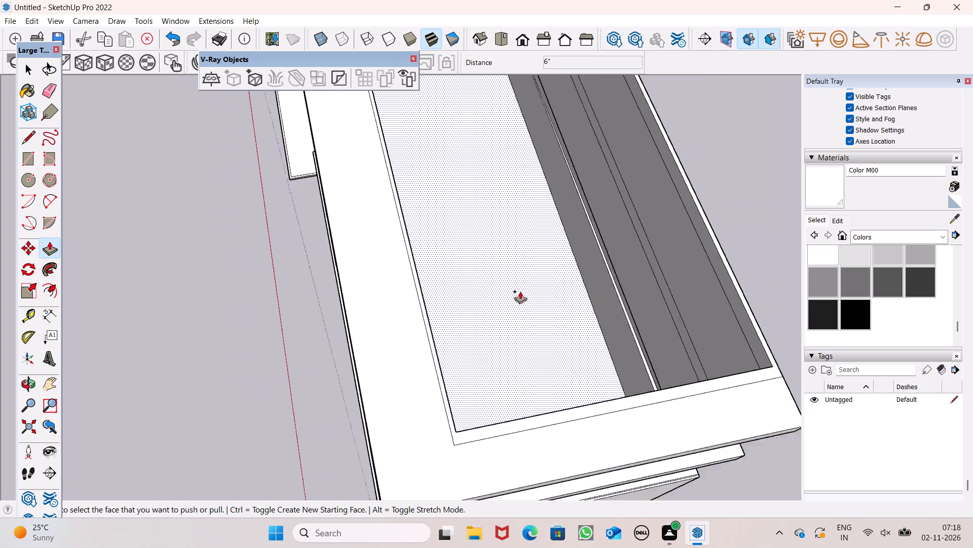
pyautogui.scroll(-4, 520, 291)
pyautogui.scroll(-4, 363, 267)
pyautogui.moveTo(421, 286); pyautogui.dragTo(429, 256, button='middle')
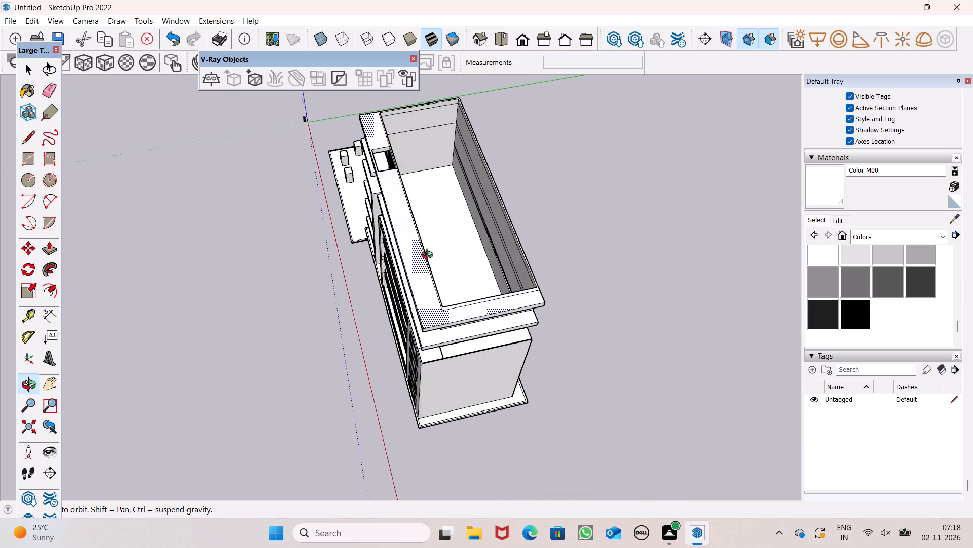
pyautogui.moveTo(429, 256); pyautogui.dragTo(394, 254, button='middle')
pyautogui.click(30, 138)
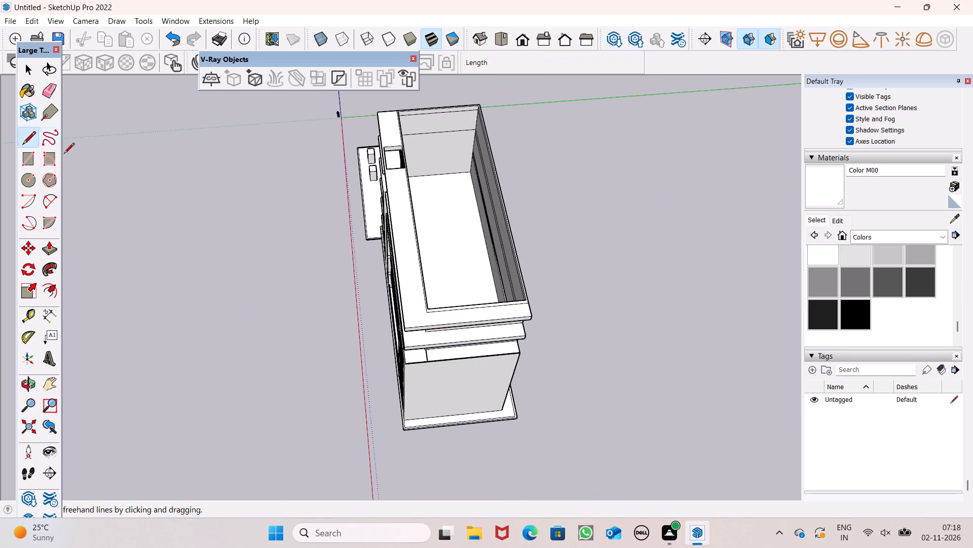
pyautogui.moveTo(447, 239); pyautogui.dragTo(858, 216, button='middle')
pyautogui.scroll(1, 851, 219)
pyautogui.moveTo(404, 237); pyautogui.dragTo(632, 274, button='middle')
pyautogui.scroll(8, 421, 150)
pyautogui.scroll(-2, 485, 213)
pyautogui.moveTo(528, 243); pyautogui.dragTo(406, 311, button='middle')
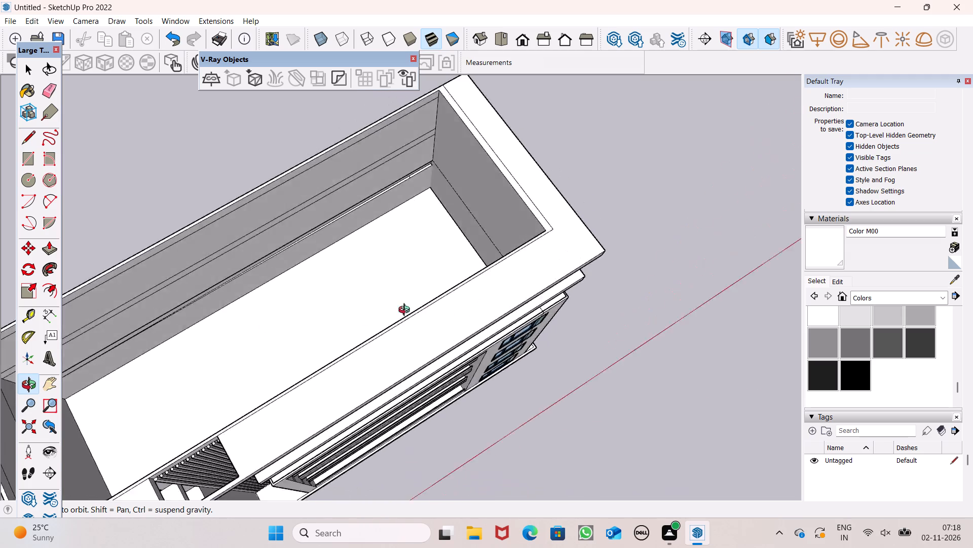
pyautogui.moveTo(406, 311); pyautogui.dragTo(0, 161, button='middle')
pyautogui.scroll(-6, 276, 124)
pyautogui.scroll(4, 335, 91)
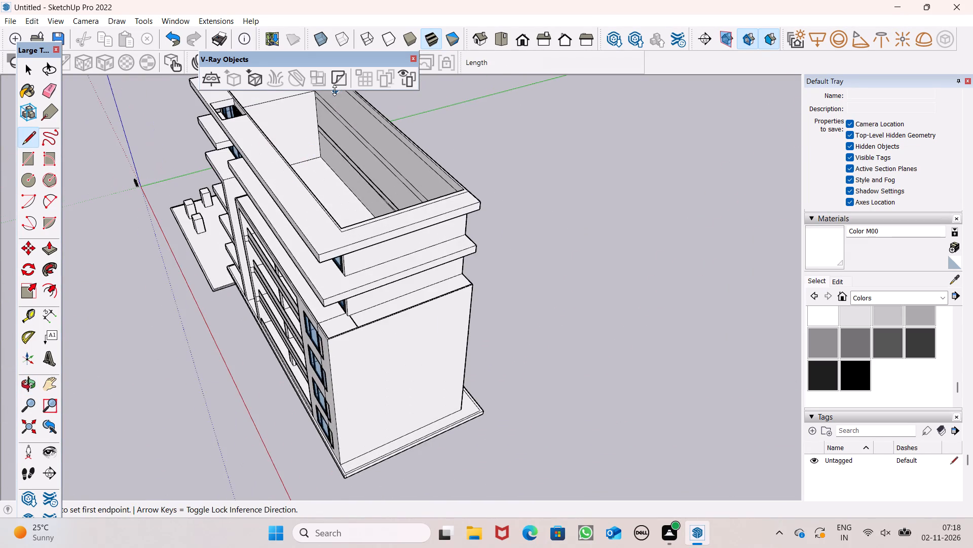
pyautogui.scroll(2, 334, 90)
pyautogui.scroll(1, 377, 175)
pyautogui.moveTo(374, 181); pyautogui.dragTo(240, 174, button='middle')
pyautogui.scroll(1, 240, 175)
pyautogui.scroll(-4, 346, 267)
pyautogui.scroll(4, 297, 116)
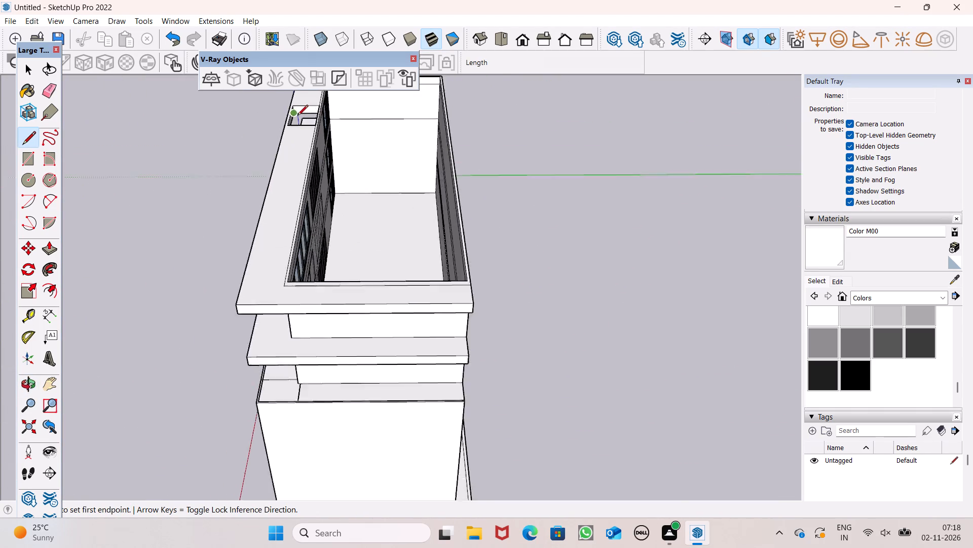
pyautogui.scroll(4, 297, 116)
pyautogui.scroll(6, 381, 118)
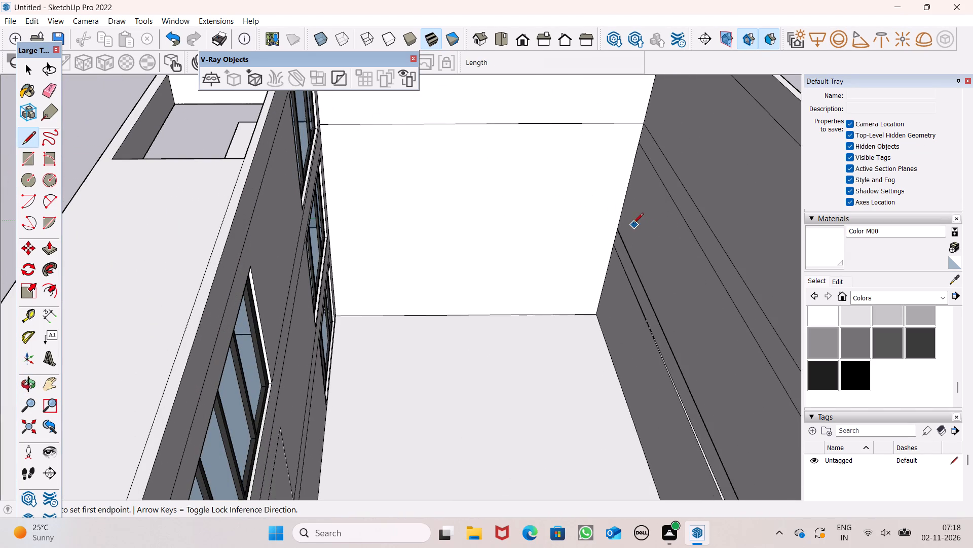
pyautogui.moveTo(621, 224); pyautogui.dragTo(617, 224)
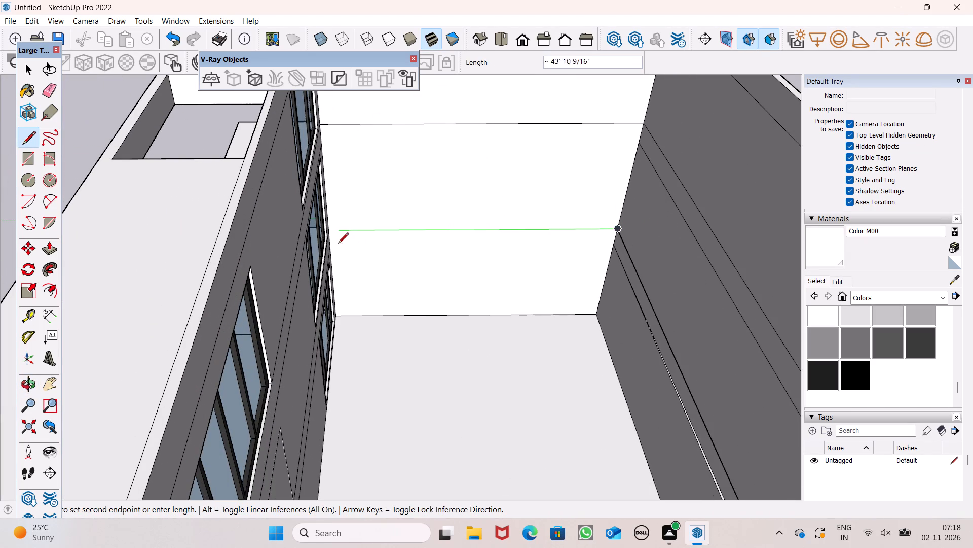
pyautogui.click(329, 233)
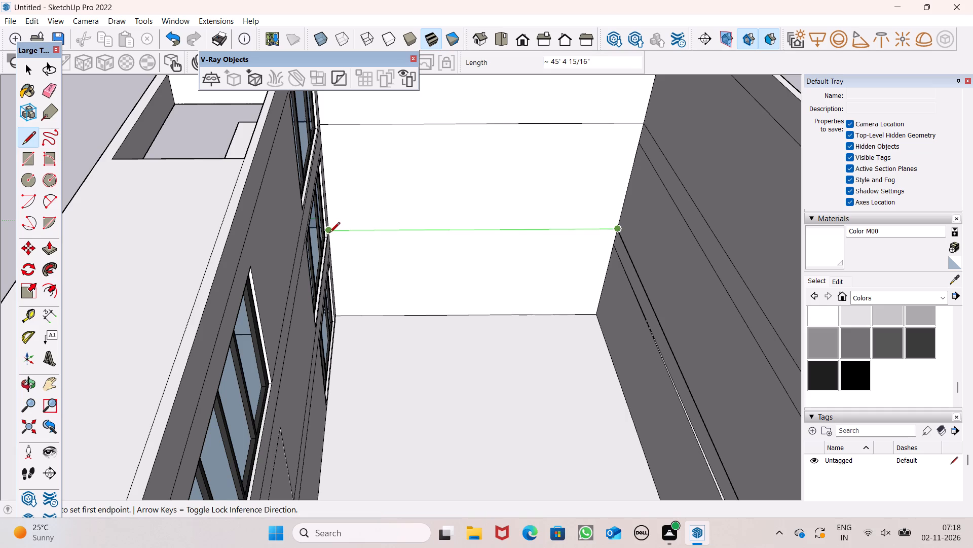
# Draw a line about 45' 5" long across the inner face of the end wall farthest from the platform, at the next floor level up.
pyautogui.scroll(-5, 411, 319)
pyautogui.scroll(-2, 264, 273)
pyautogui.moveTo(266, 324); pyautogui.dragTo(874, 420, button='middle')
pyautogui.scroll(-1, 582, 354)
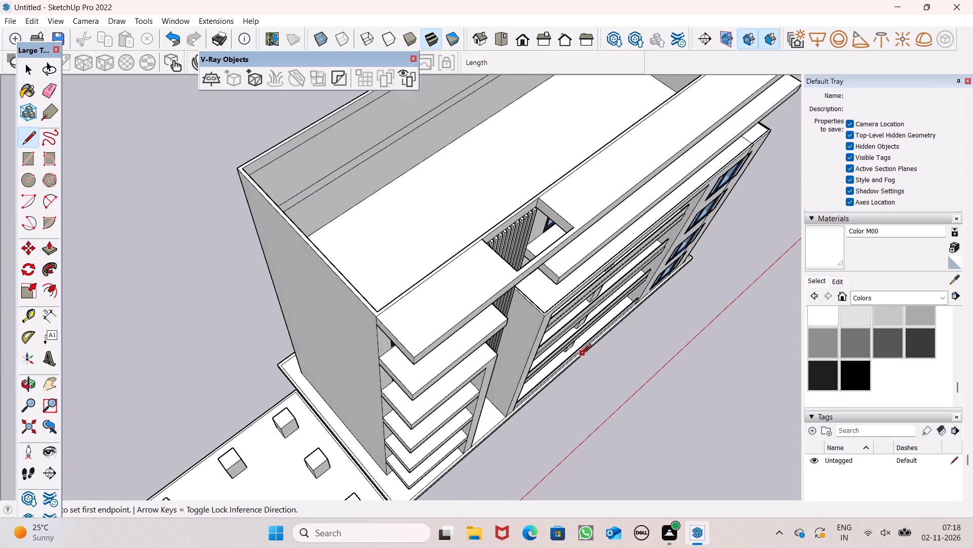
pyautogui.scroll(-2, 580, 355)
pyautogui.moveTo(406, 365); pyautogui.dragTo(579, 337, button='middle')
pyautogui.scroll(-5, 518, 347)
pyautogui.scroll(3, 519, 144)
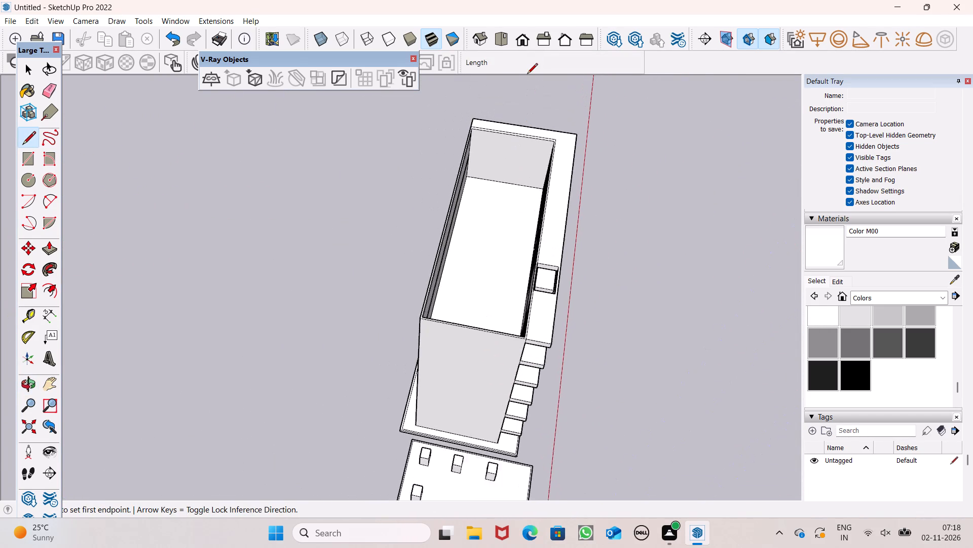
pyautogui.scroll(5, 527, 75)
pyautogui.scroll(1, 523, 149)
pyautogui.moveTo(525, 149); pyautogui.dragTo(521, 86, button='middle')
pyautogui.scroll(2, 530, 106)
pyautogui.scroll(5, 502, 183)
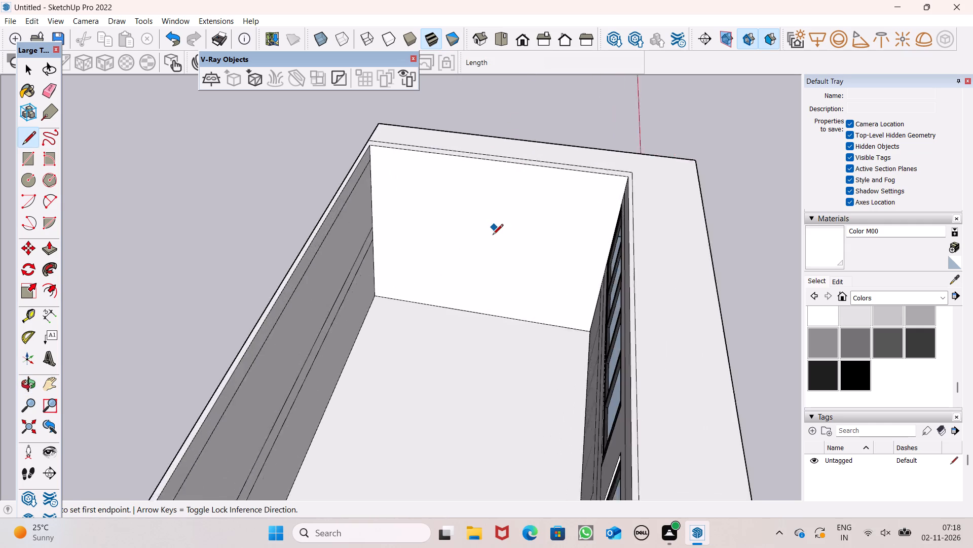
pyautogui.scroll(2, 493, 235)
pyautogui.moveTo(482, 286); pyautogui.dragTo(552, 215, button='middle')
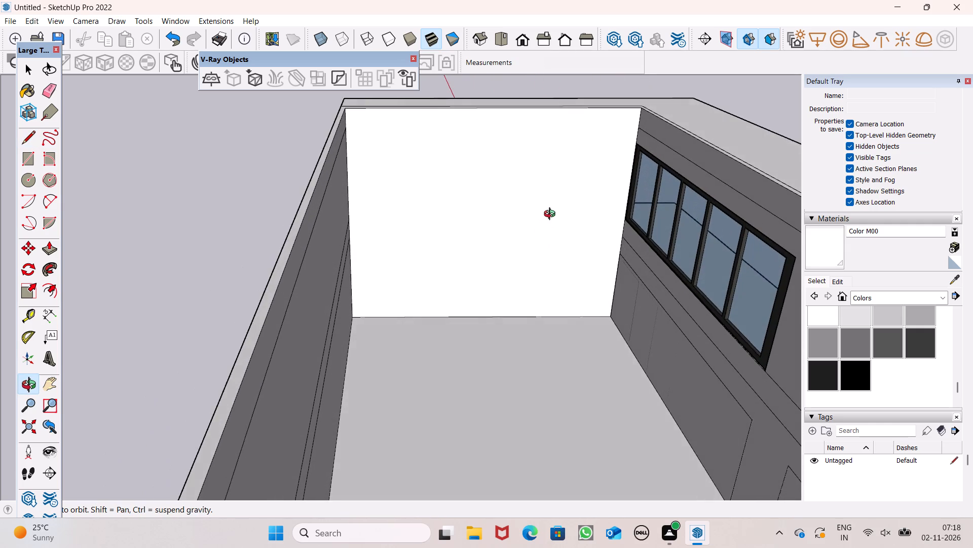
pyautogui.moveTo(552, 215); pyautogui.dragTo(520, 223, button='middle')
pyautogui.scroll(1, 369, 251)
pyautogui.click(347, 215)
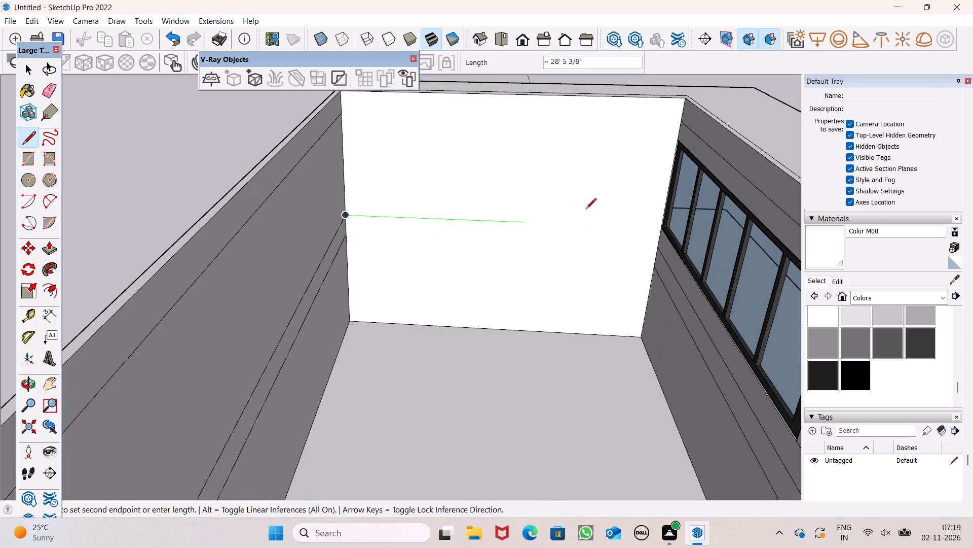
pyautogui.click(655, 228)
pyautogui.press('space')
# Draw a short line along the shell's top inner edge at the end wall farthest from the platform to close the roof face.
pyautogui.scroll(-6, 450, 222)
pyautogui.moveTo(455, 230); pyautogui.dragTo(415, 295, button='middle')
pyautogui.click(33, 136)
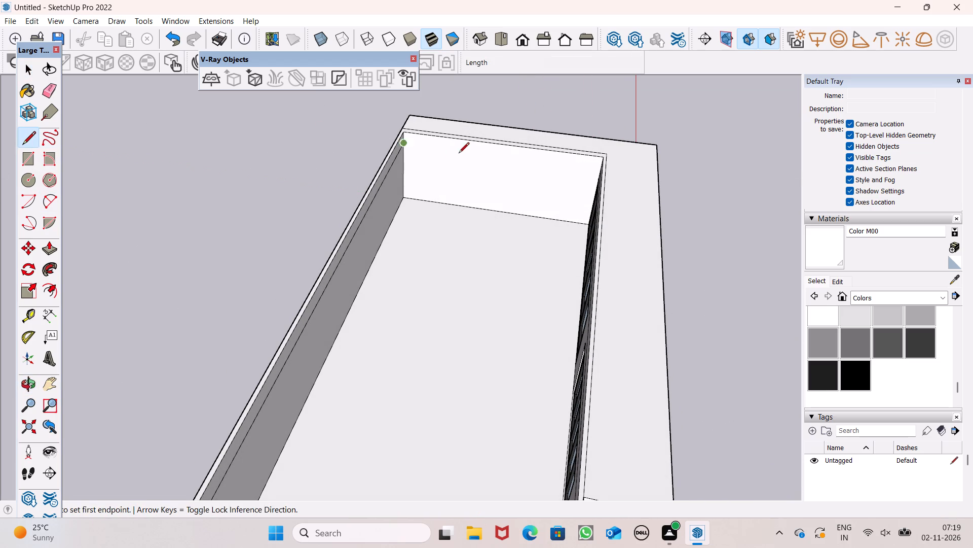
pyautogui.scroll(5, 468, 155)
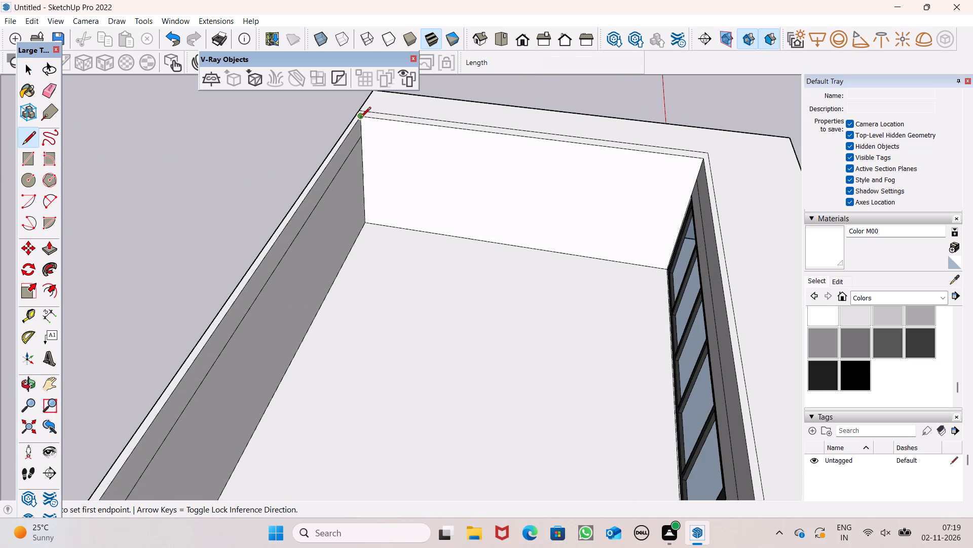
pyautogui.click(361, 118)
pyautogui.click(371, 119)
pyautogui.scroll(-7, 372, 121)
pyautogui.press('space')
pyautogui.scroll(-3, 630, 232)
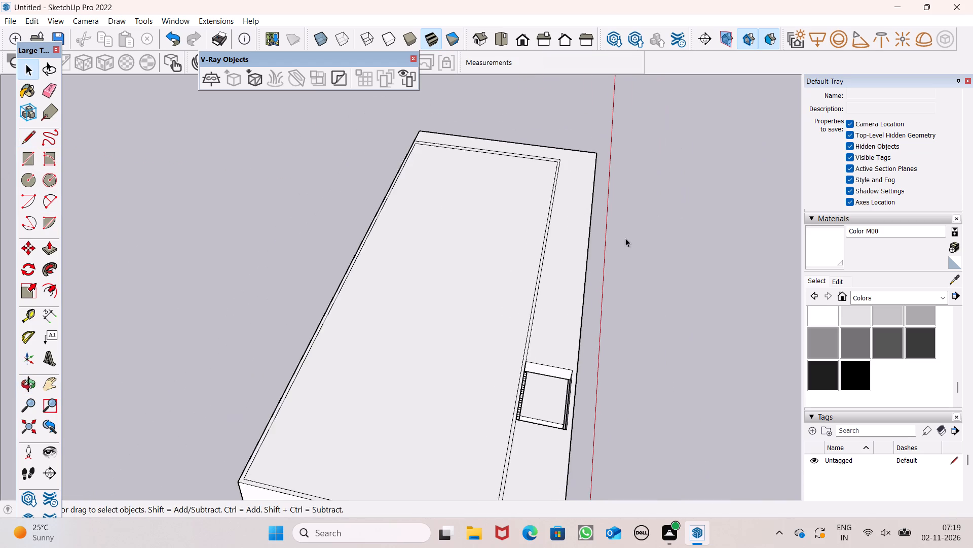
# Push/Pull the roof face inside the top inner outline by 6" to thicken it into a slab.
pyautogui.scroll(-1, 625, 238)
pyautogui.moveTo(628, 272); pyautogui.dragTo(303, 176, button='middle')
pyautogui.scroll(-3, 548, 221)
pyautogui.moveTo(675, 324); pyautogui.dragTo(503, 144, button='middle')
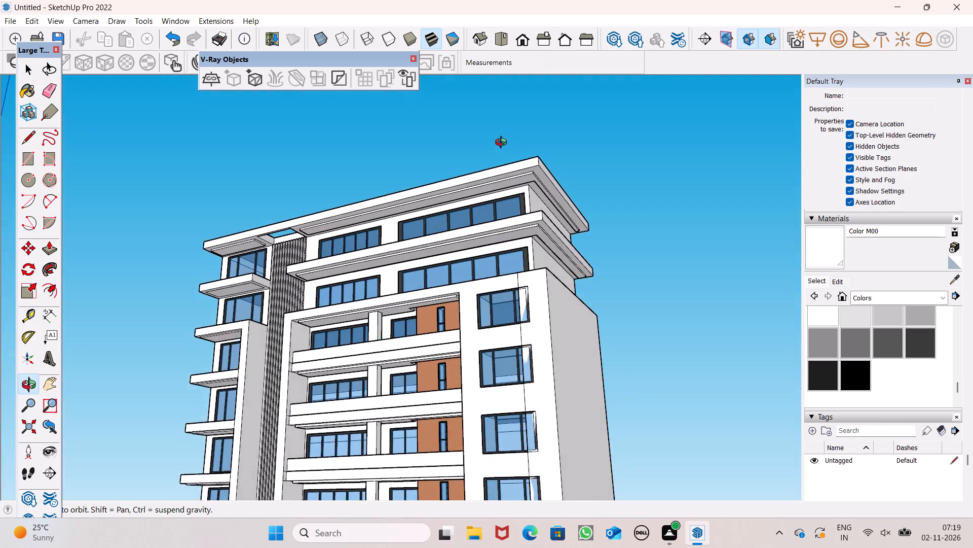
pyautogui.moveTo(503, 144); pyautogui.dragTo(547, 447, button='middle')
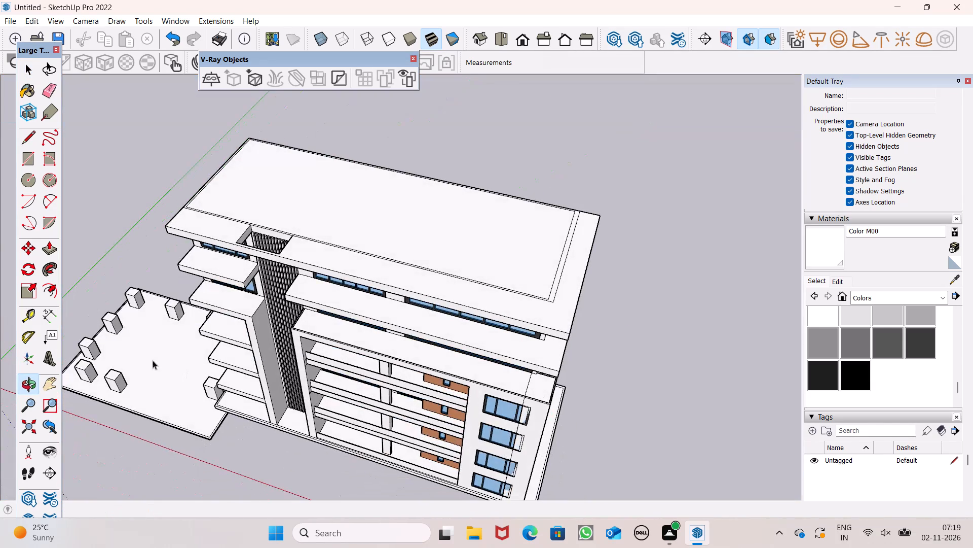
pyautogui.click(51, 250)
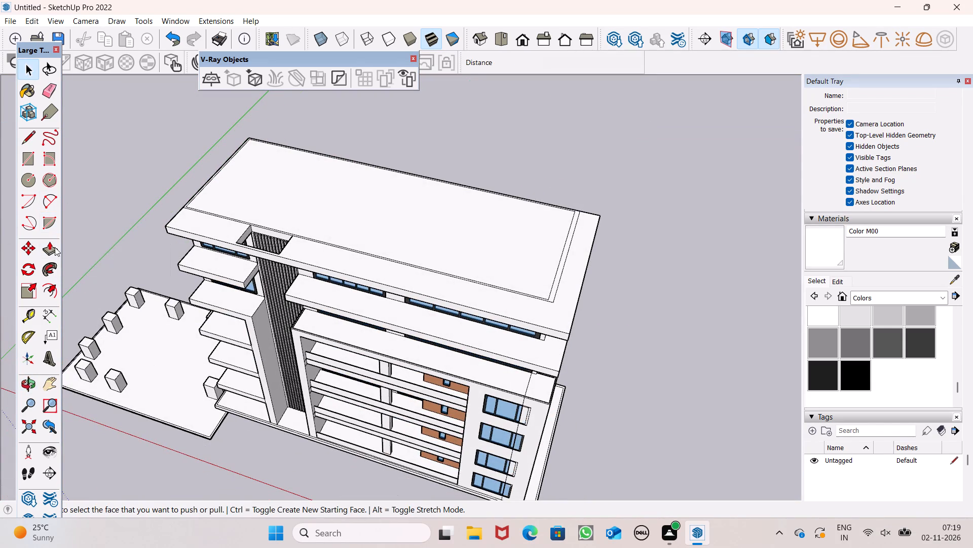
pyautogui.scroll(-4, 661, 235)
pyautogui.moveTo(672, 265); pyautogui.dragTo(655, 316, button='middle')
pyautogui.scroll(2, 590, 295)
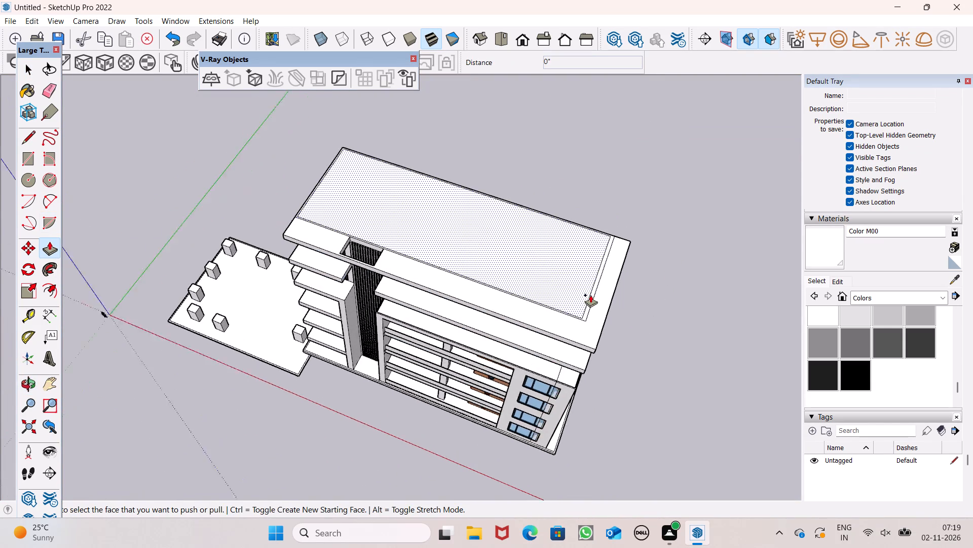
pyautogui.scroll(8, 590, 295)
pyautogui.click(553, 284)
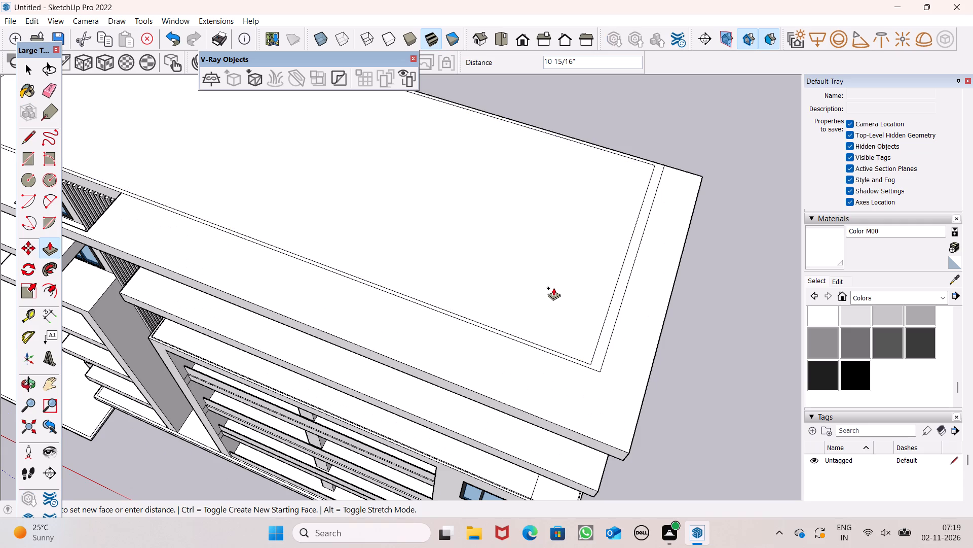
pyautogui.press('6')
pyautogui.hotkey('shift', '"')
pyautogui.press('Return')
pyautogui.press('\\')
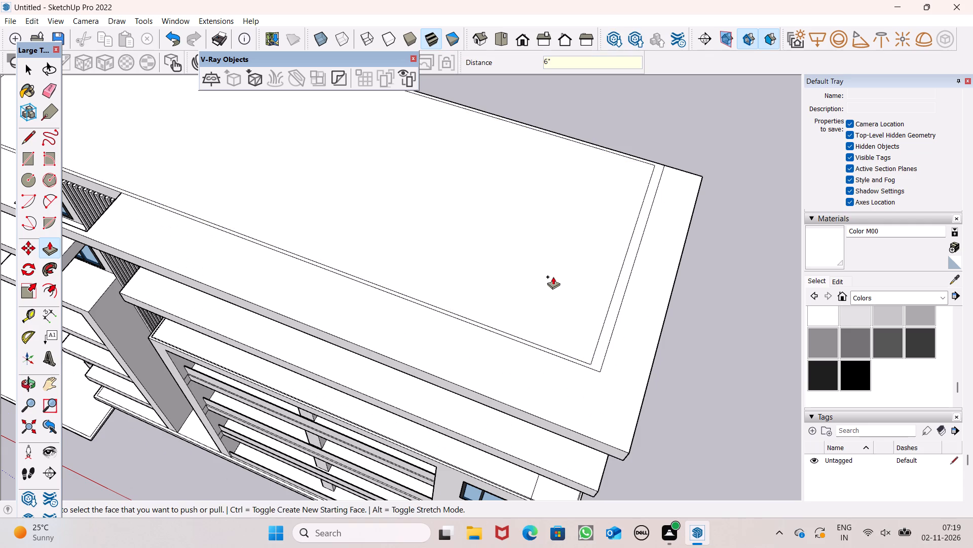
pyautogui.press('space')
# Examine the building's front facade and the column of windows at the end farthest from the platform.
pyautogui.scroll(-4, 552, 269)
pyautogui.moveTo(544, 338); pyautogui.dragTo(621, 0, button='middle')
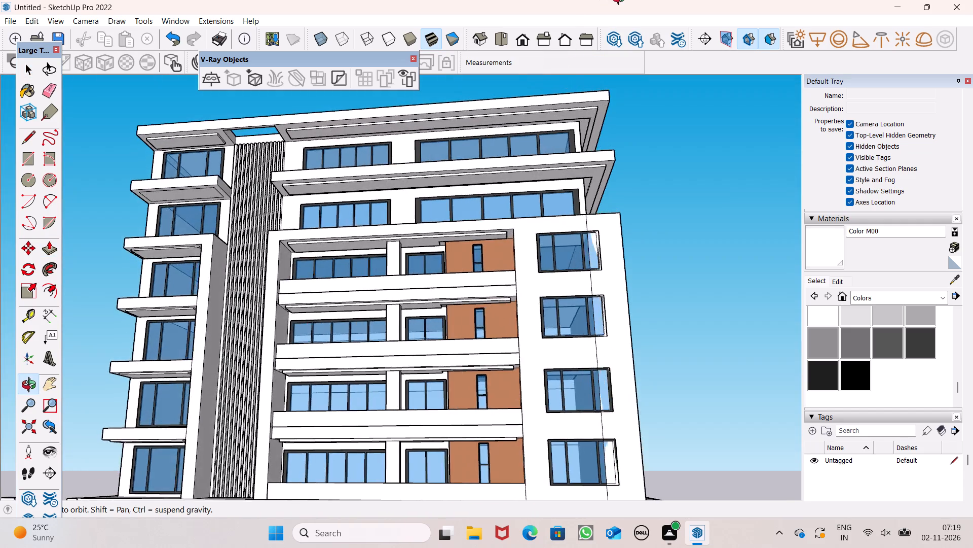
pyautogui.moveTo(621, 0); pyautogui.dragTo(624, 50, button='middle')
pyautogui.scroll(1, 624, 41)
pyautogui.scroll(-3, 551, 210)
pyautogui.moveTo(542, 231); pyautogui.dragTo(521, 263, button='middle')
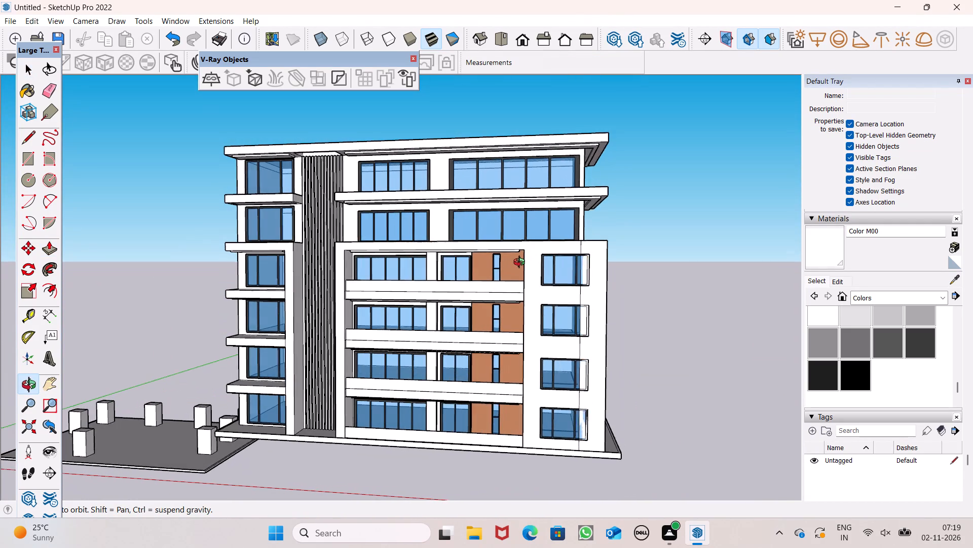
pyautogui.moveTo(521, 263); pyautogui.dragTo(548, 326, button='middle')
pyautogui.scroll(10, 619, 319)
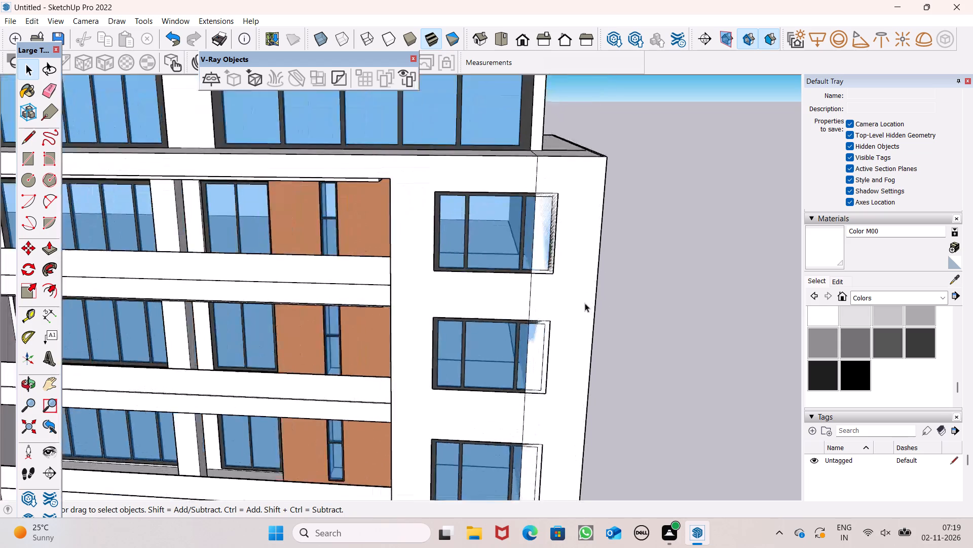
pyautogui.scroll(3, 585, 303)
pyautogui.scroll(-4, 543, 295)
pyautogui.moveTo(547, 296); pyautogui.dragTo(668, 233, button='middle')
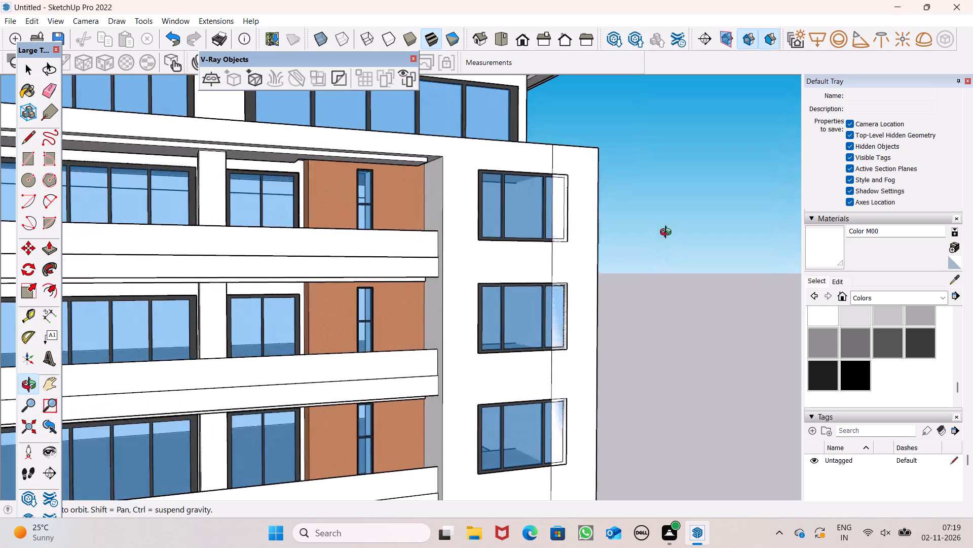
pyautogui.moveTo(668, 233); pyautogui.dragTo(665, 251, button='middle')
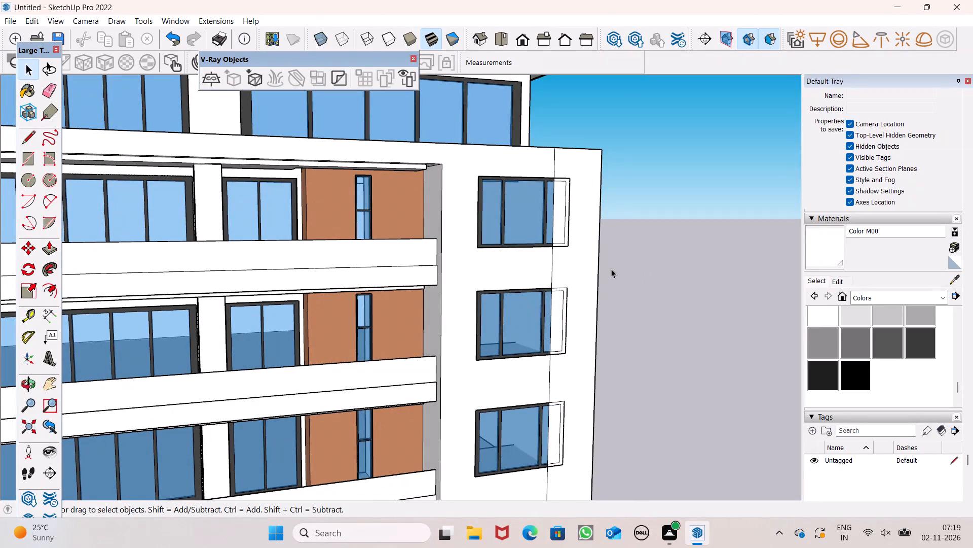
# Erase the vertical seam segments directly above and below the top window in the end window column.
pyautogui.moveTo(567, 233); pyautogui.dragTo(486, 280, button='middle')
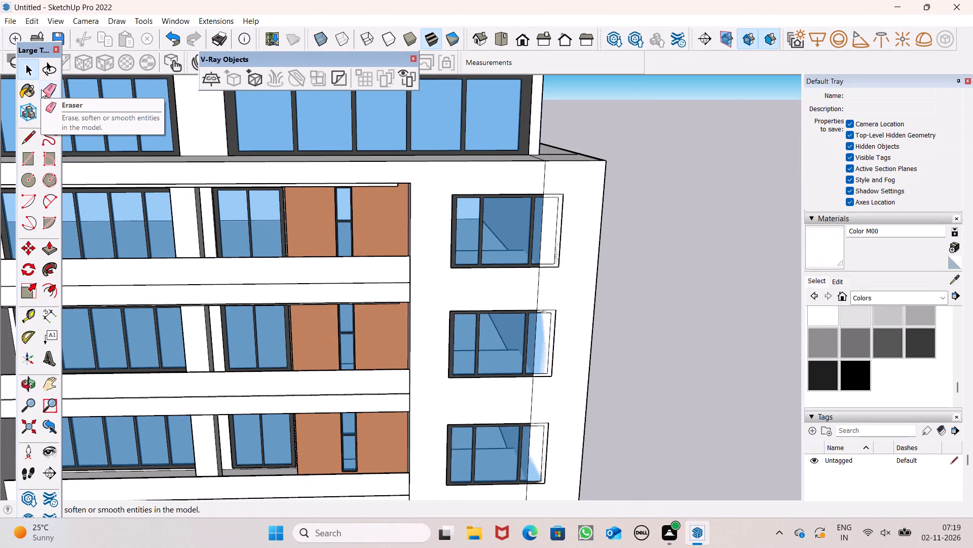
pyautogui.click(43, 88)
pyautogui.scroll(3, 548, 229)
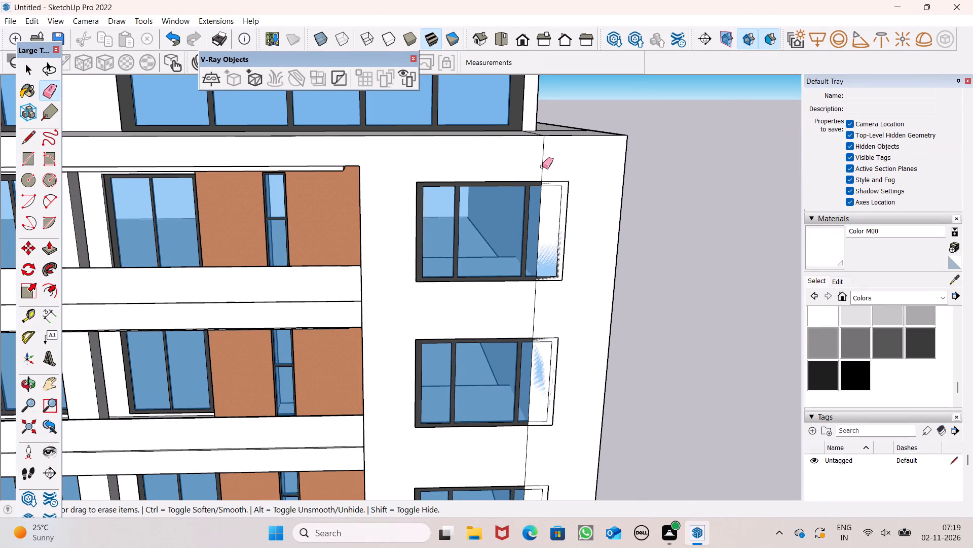
pyautogui.moveTo(542, 164); pyautogui.dragTo(546, 154)
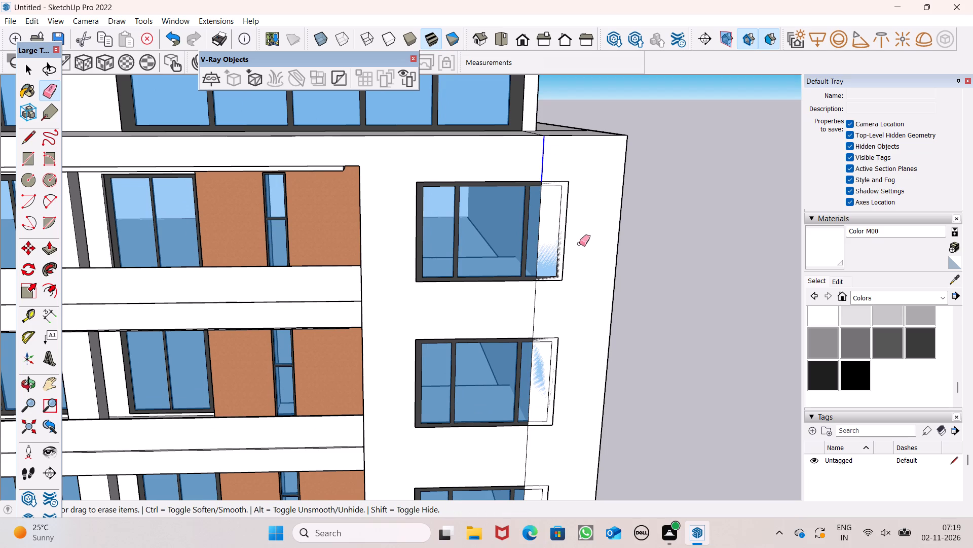
pyautogui.moveTo(522, 323); pyautogui.dragTo(564, 313)
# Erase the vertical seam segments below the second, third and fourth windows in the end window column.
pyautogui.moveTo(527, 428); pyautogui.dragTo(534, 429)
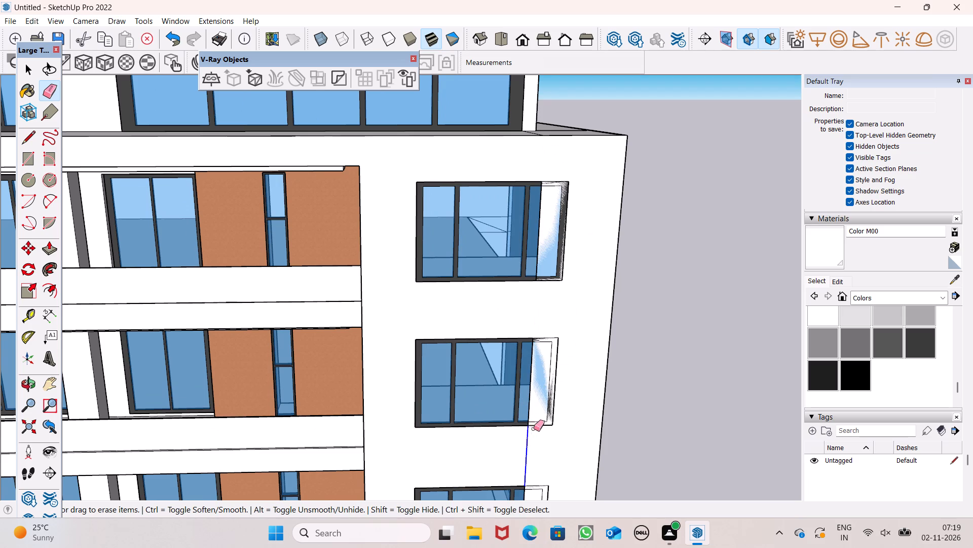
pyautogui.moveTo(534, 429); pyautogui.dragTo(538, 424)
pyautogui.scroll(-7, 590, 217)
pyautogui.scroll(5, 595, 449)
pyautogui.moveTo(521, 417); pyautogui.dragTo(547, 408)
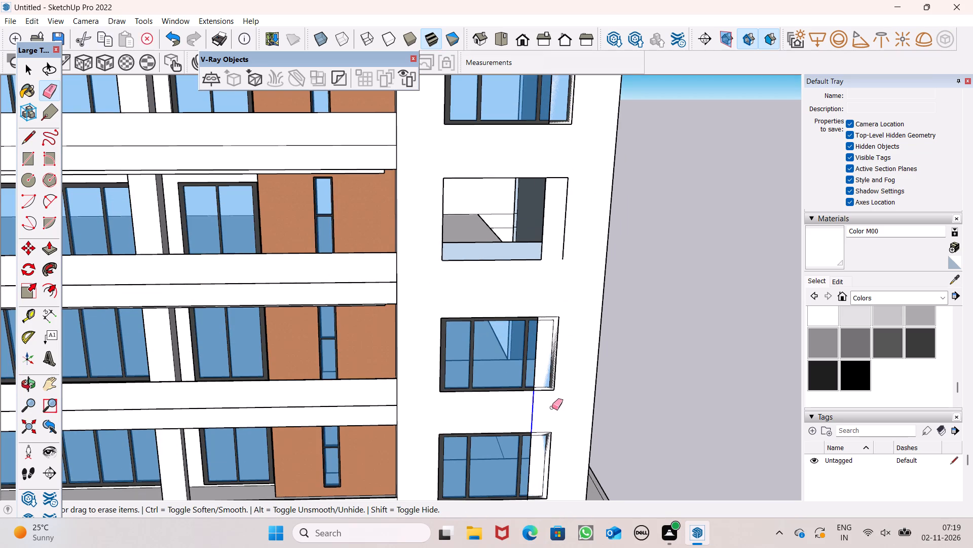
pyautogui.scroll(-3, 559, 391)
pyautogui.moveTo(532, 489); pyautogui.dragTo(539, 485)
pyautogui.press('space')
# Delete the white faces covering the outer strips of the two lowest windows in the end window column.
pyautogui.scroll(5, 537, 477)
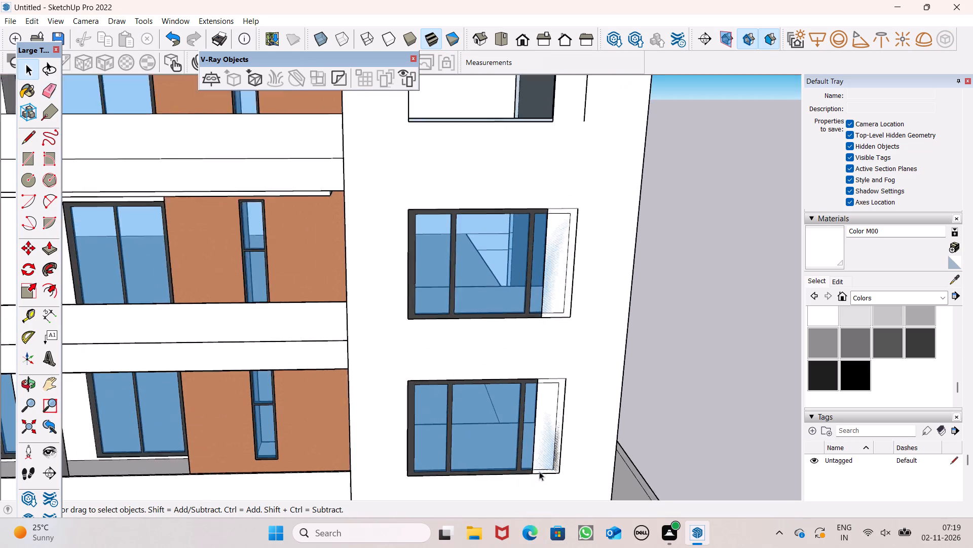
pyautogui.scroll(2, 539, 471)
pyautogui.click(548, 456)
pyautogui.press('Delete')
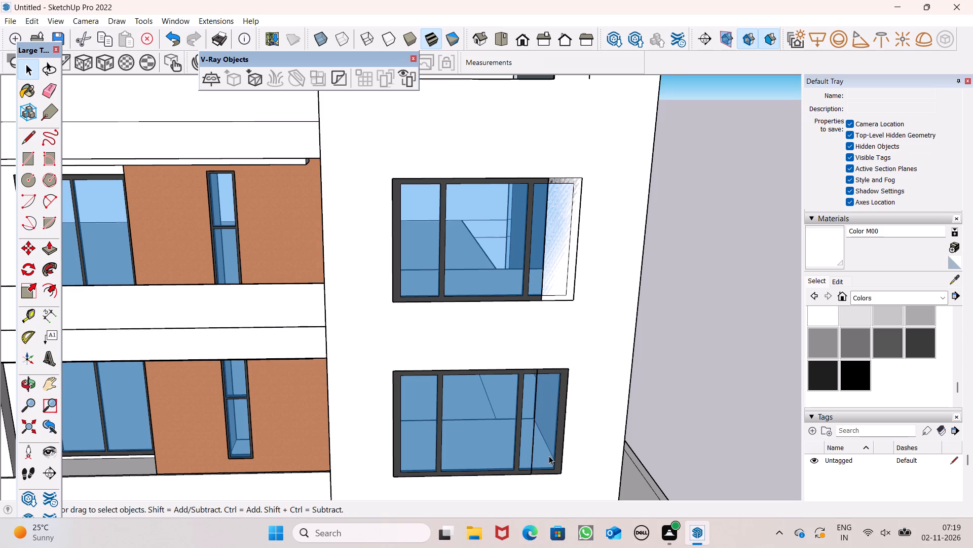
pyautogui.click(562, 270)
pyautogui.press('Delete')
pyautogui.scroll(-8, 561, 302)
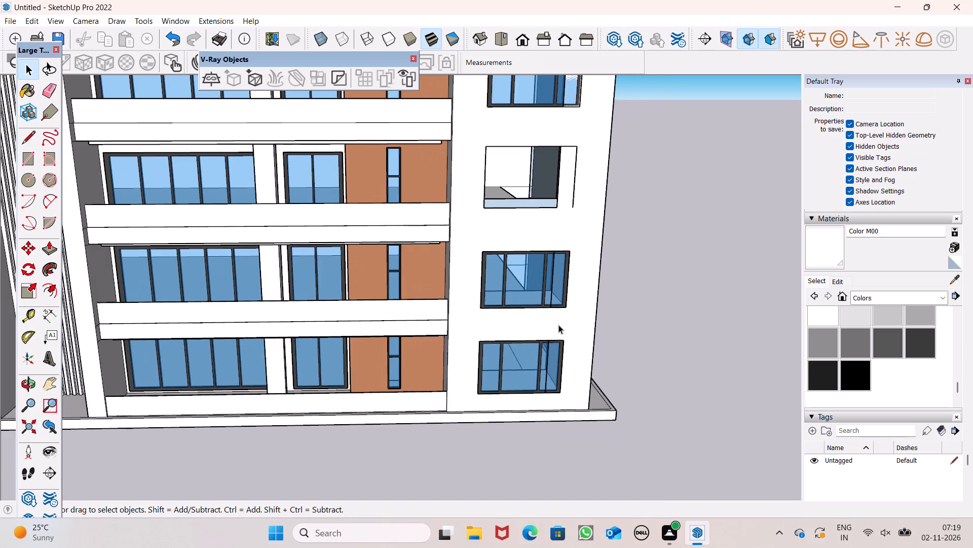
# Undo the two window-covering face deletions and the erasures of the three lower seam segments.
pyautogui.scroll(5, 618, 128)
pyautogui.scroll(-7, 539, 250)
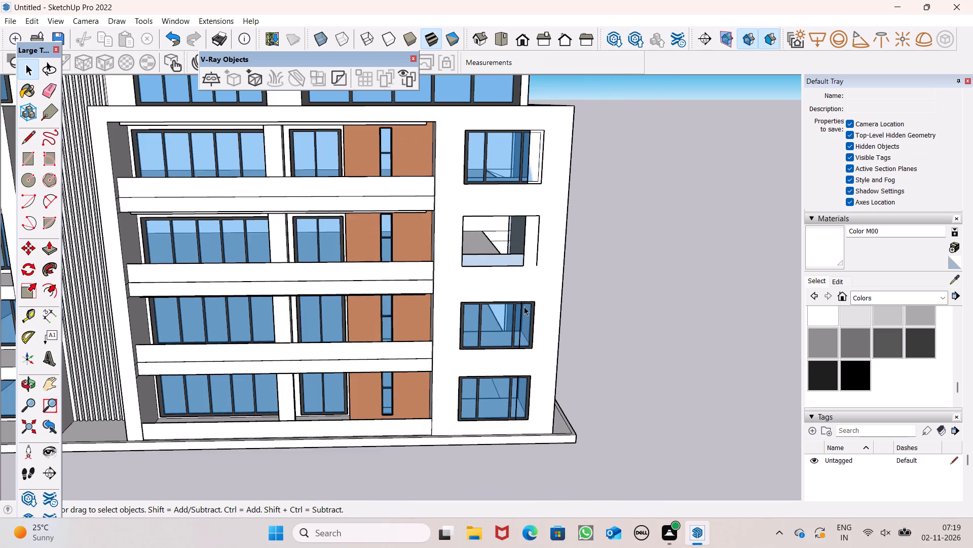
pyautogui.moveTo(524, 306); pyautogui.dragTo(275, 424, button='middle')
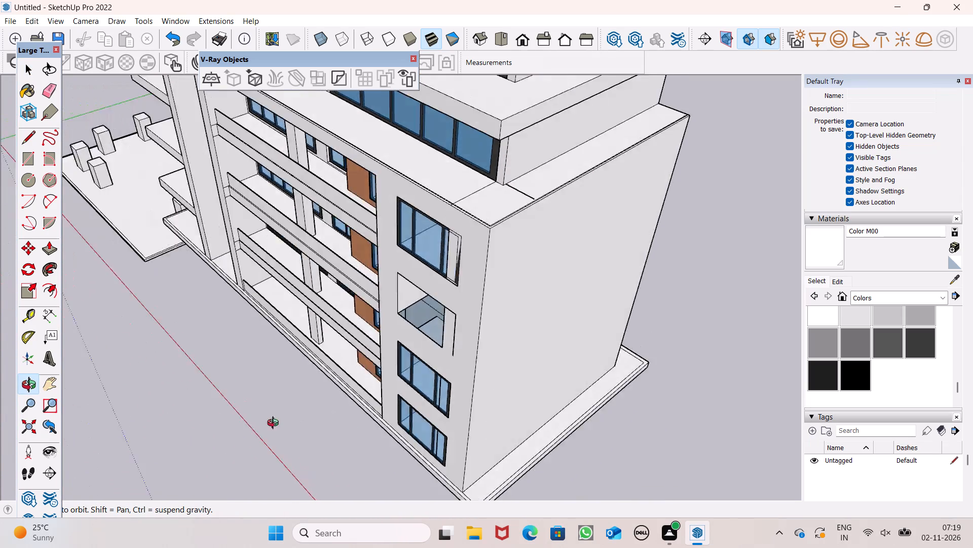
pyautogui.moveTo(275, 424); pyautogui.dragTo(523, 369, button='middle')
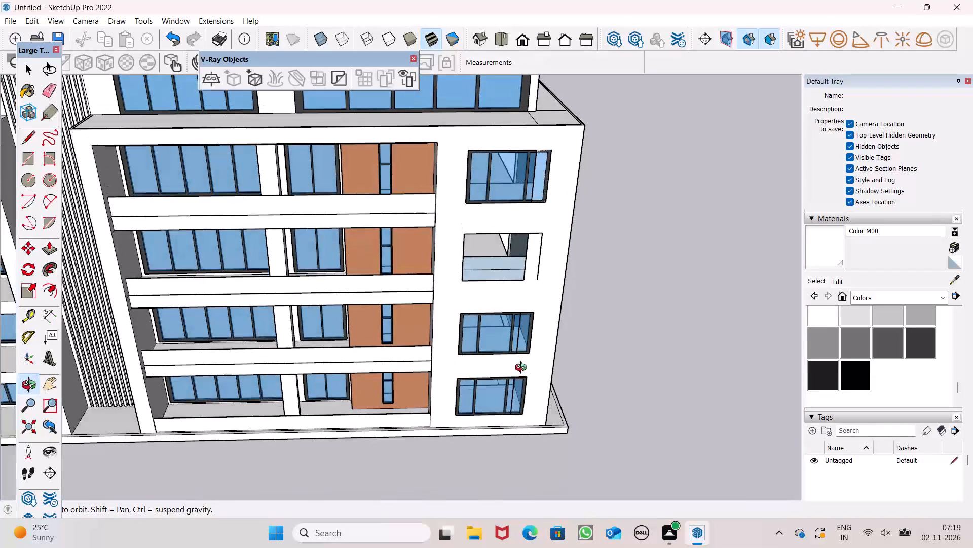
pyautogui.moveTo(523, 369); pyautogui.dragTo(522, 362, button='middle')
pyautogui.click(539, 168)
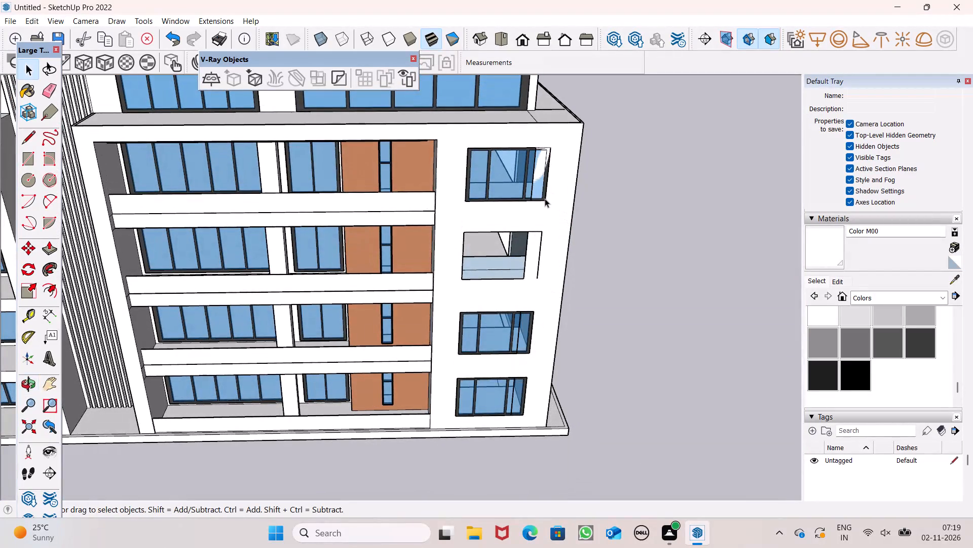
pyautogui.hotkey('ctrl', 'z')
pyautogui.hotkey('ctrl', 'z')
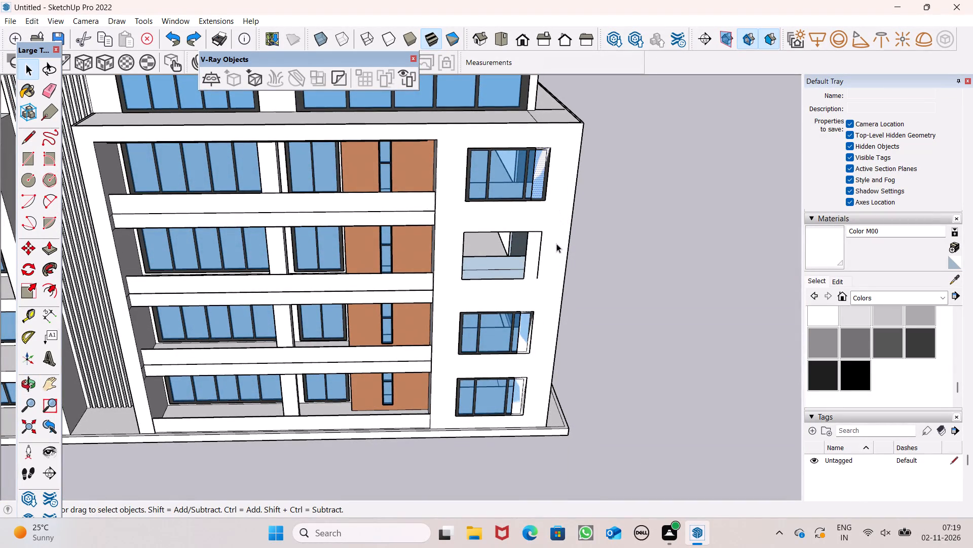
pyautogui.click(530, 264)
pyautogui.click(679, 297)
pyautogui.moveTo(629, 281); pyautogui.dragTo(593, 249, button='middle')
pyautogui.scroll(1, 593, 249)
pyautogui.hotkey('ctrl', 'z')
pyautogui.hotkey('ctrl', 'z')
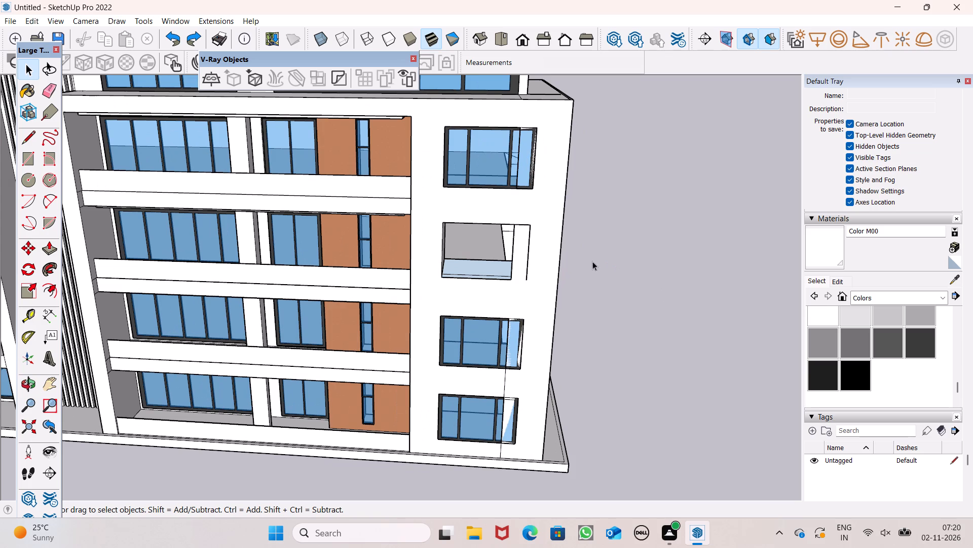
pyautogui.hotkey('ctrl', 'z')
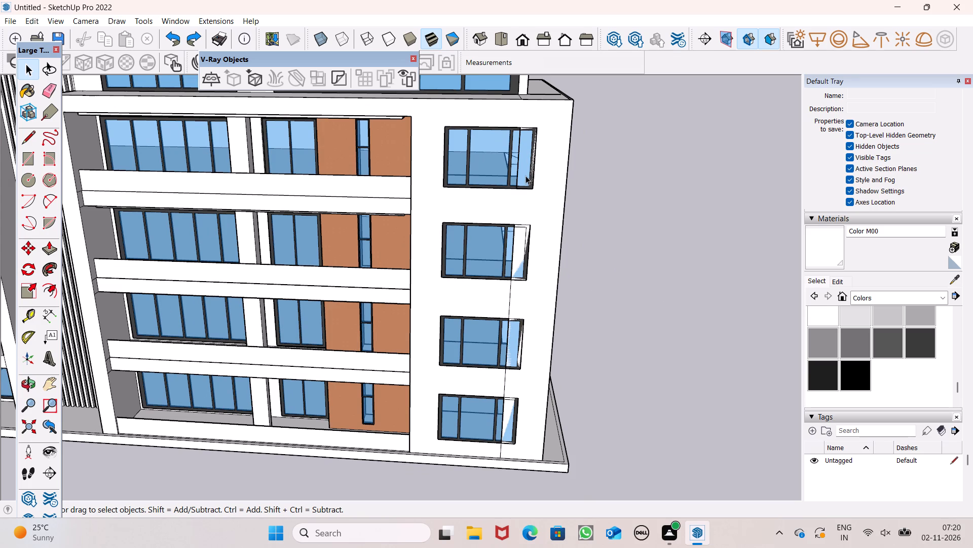
# Select the leftover face over the outer strip of the top window in the end window column.
pyautogui.click(526, 174)
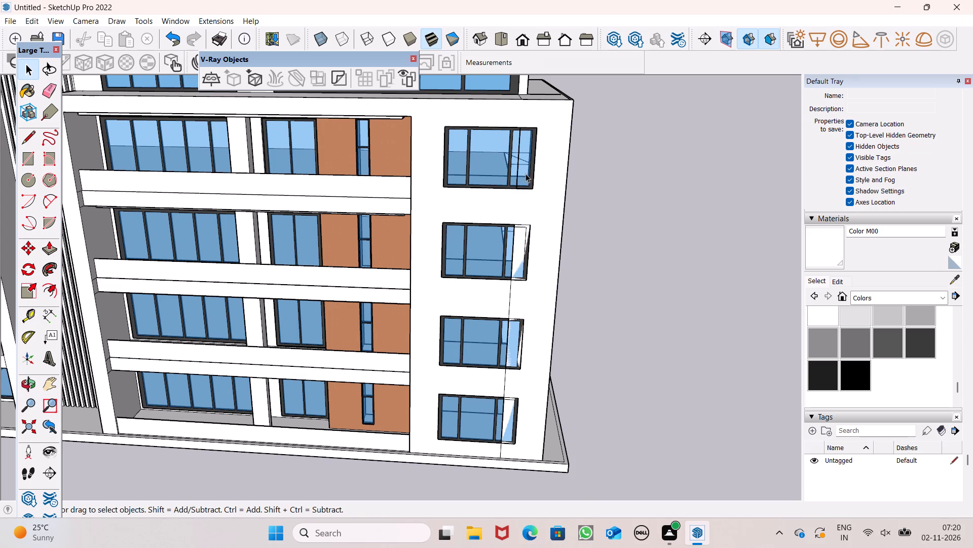
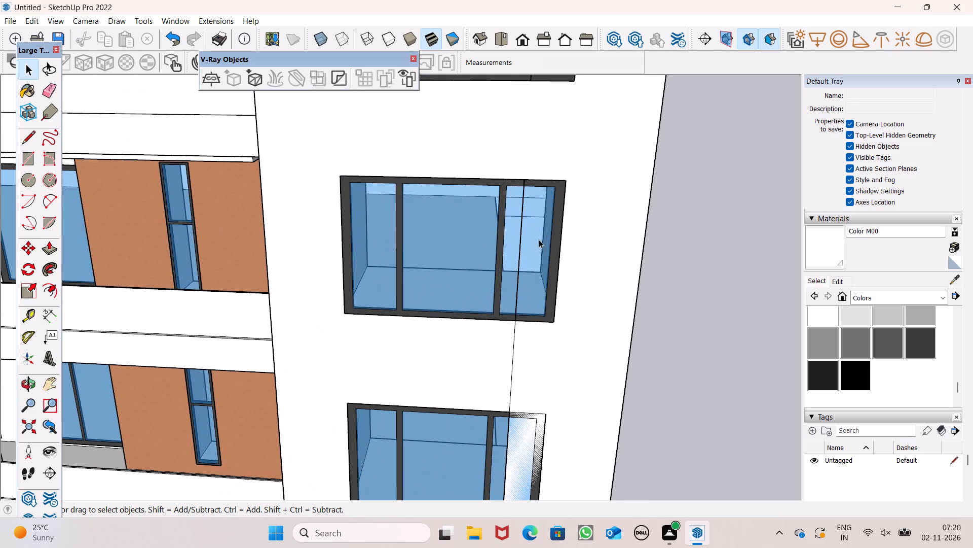
# Delete the stray white faces covering the end panes of the two lowest windows on the plain end wall block.
pyautogui.click(513, 444)
pyautogui.press('Delete')
pyautogui.scroll(-8, 541, 274)
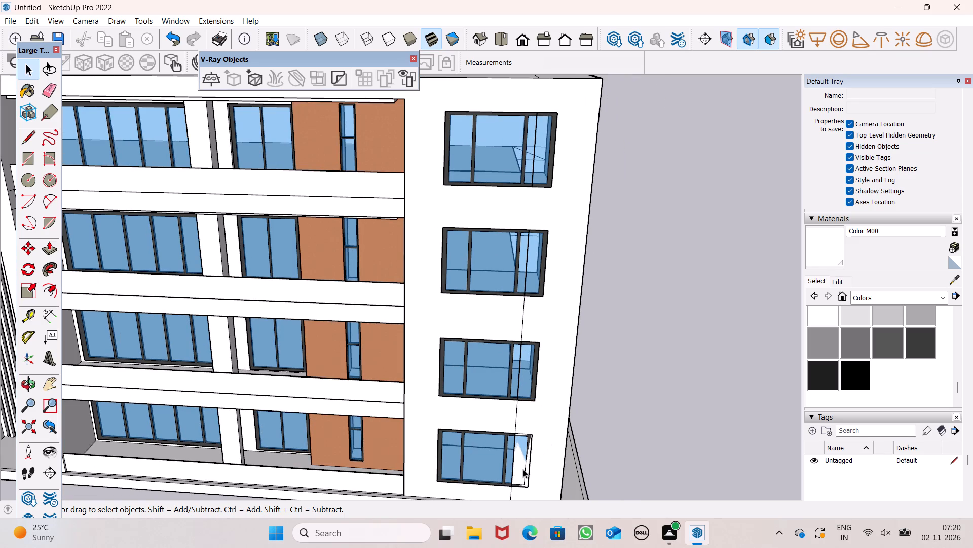
pyautogui.click(523, 468)
pyautogui.press('Delete')
# Erase the stray vertical line segments running across the end wall and through its four stacked windows with the Eraser.
pyautogui.click(50, 87)
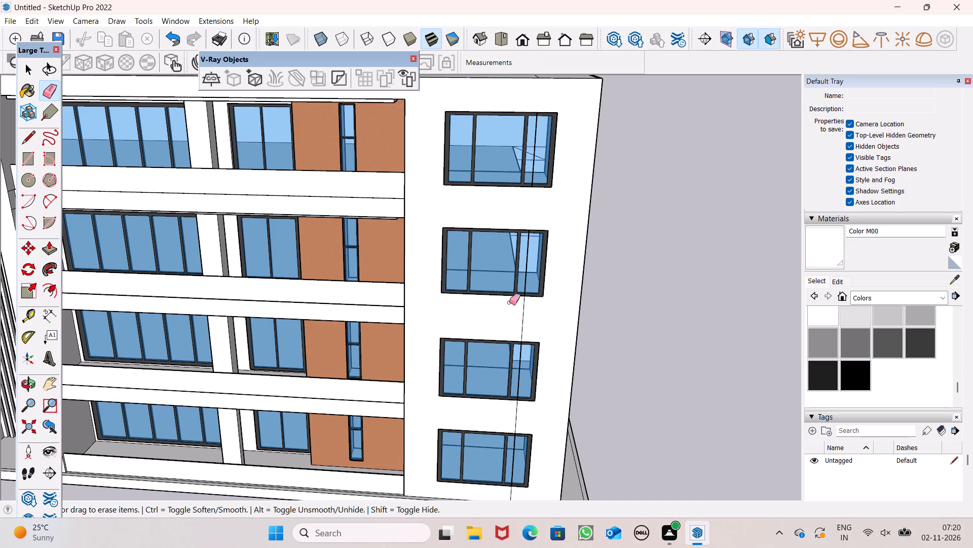
pyautogui.moveTo(513, 326); pyautogui.dragTo(528, 321)
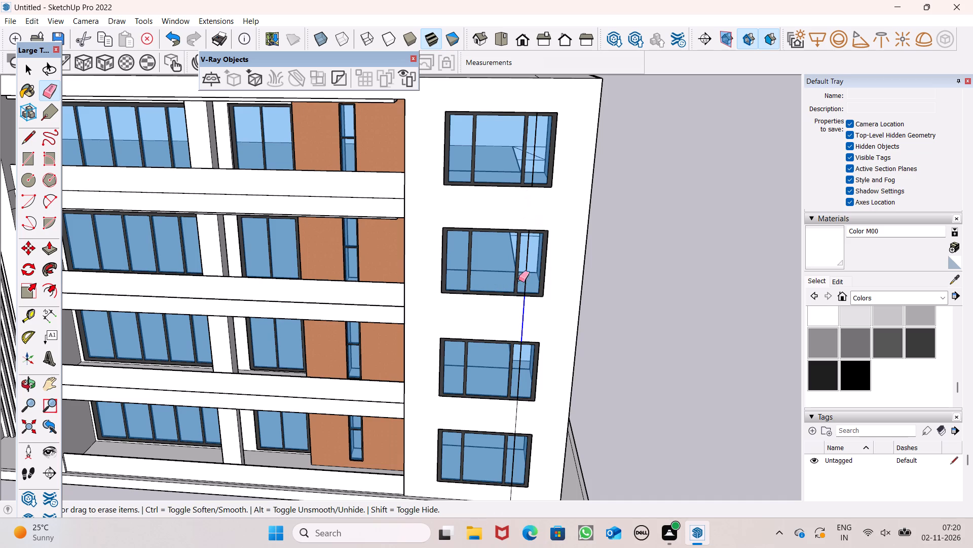
pyautogui.click(522, 276)
pyautogui.moveTo(527, 269); pyautogui.dragTo(521, 269)
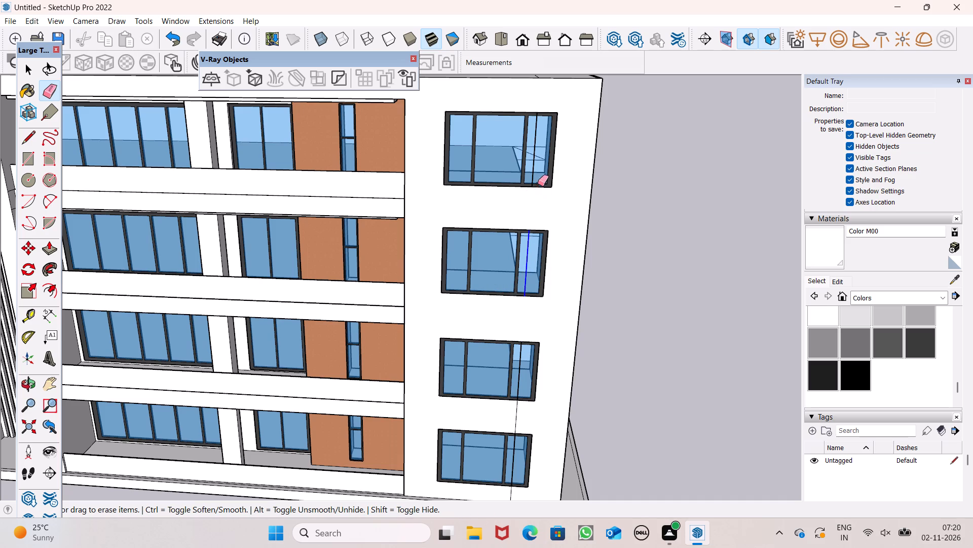
pyautogui.moveTo(538, 176); pyautogui.dragTo(533, 176)
pyautogui.moveTo(540, 232); pyautogui.dragTo(637, 119, button='middle')
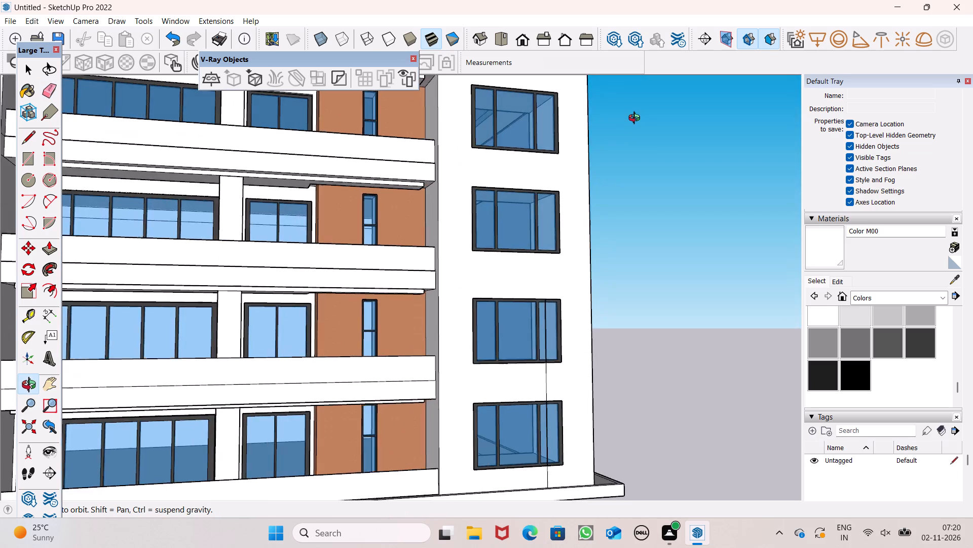
pyautogui.moveTo(637, 119); pyautogui.dragTo(528, 191, button='middle')
pyautogui.scroll(1, 528, 191)
pyautogui.scroll(-6, 522, 174)
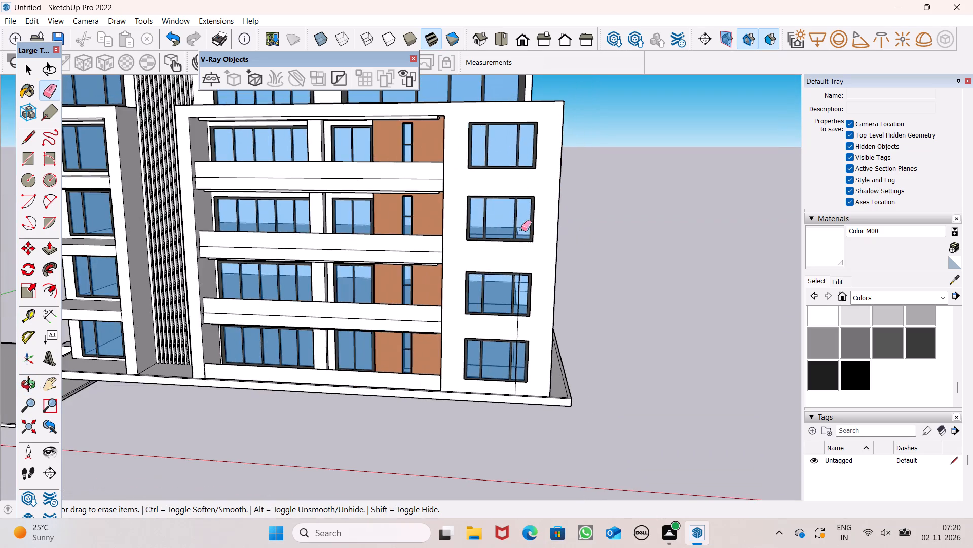
pyautogui.scroll(8, 526, 403)
pyautogui.moveTo(503, 370); pyautogui.dragTo(505, 375)
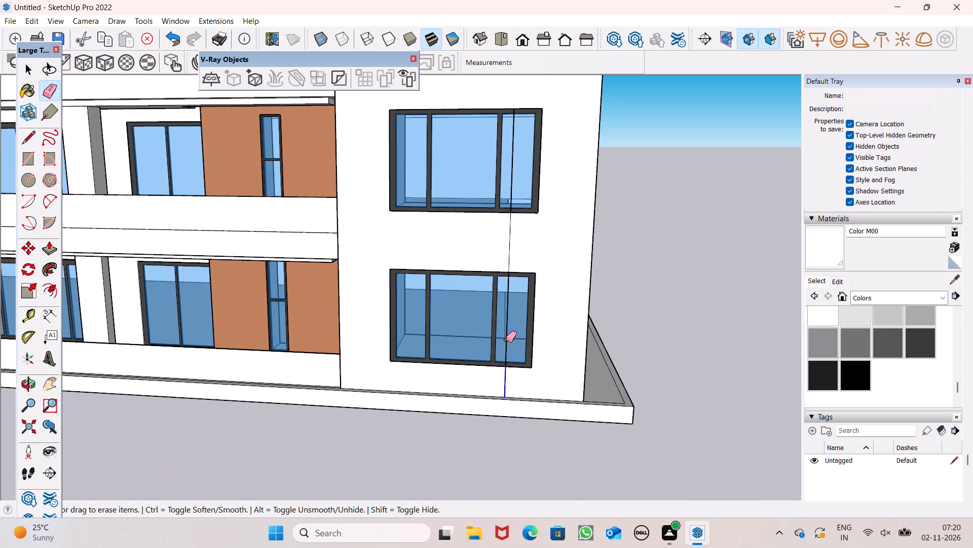
pyautogui.click(506, 339)
pyautogui.moveTo(518, 239); pyautogui.dragTo(502, 237)
pyautogui.click(510, 200)
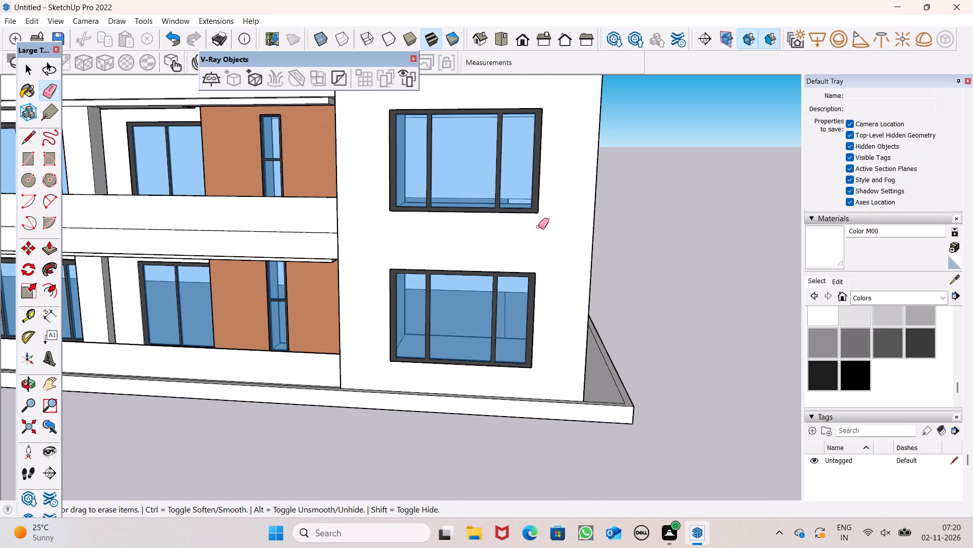
# Erase the stray lines crossing the lower roof terrace beside its outer corner, including the short leftover segments across the parapet edge.
pyautogui.scroll(-13, 537, 282)
pyautogui.scroll(-1, 545, 217)
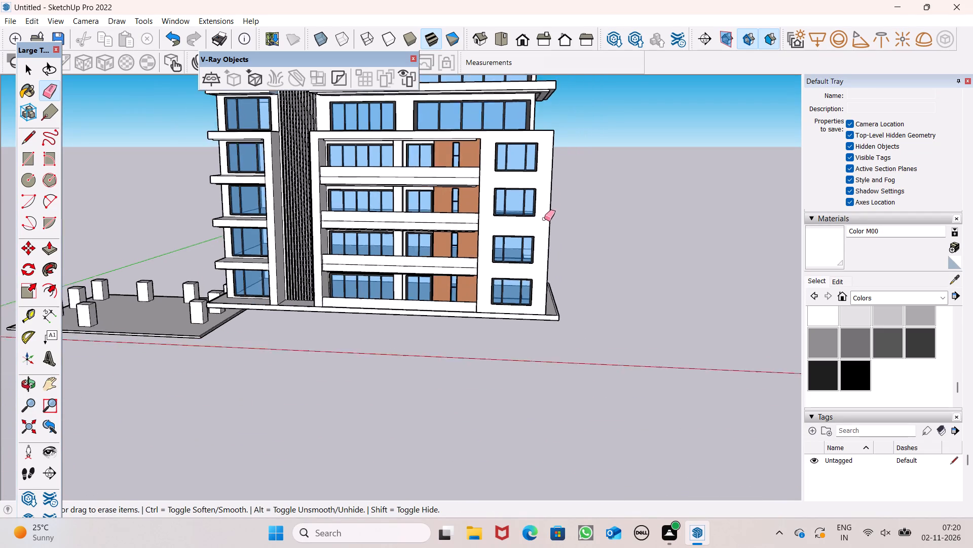
pyautogui.scroll(-3, 544, 219)
pyautogui.moveTo(574, 248); pyautogui.dragTo(345, 404, button='middle')
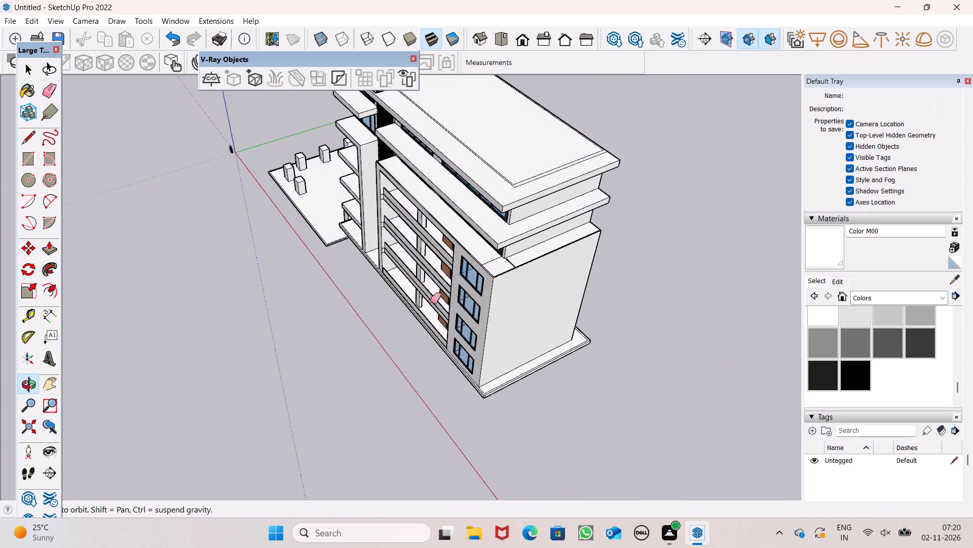
pyautogui.scroll(6, 438, 297)
pyautogui.scroll(7, 512, 242)
pyautogui.moveTo(514, 249); pyautogui.dragTo(522, 253)
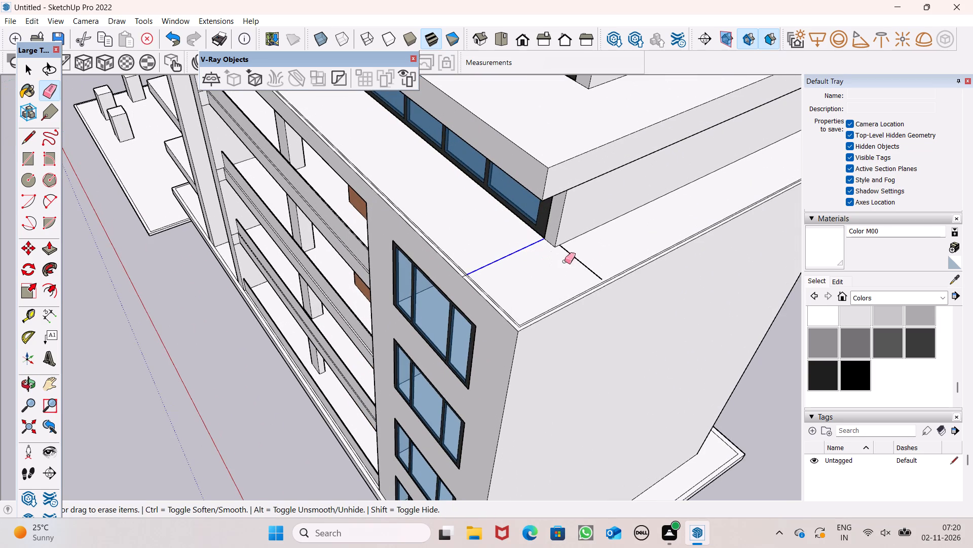
pyautogui.moveTo(589, 259); pyautogui.dragTo(582, 267)
pyautogui.scroll(-2, 520, 306)
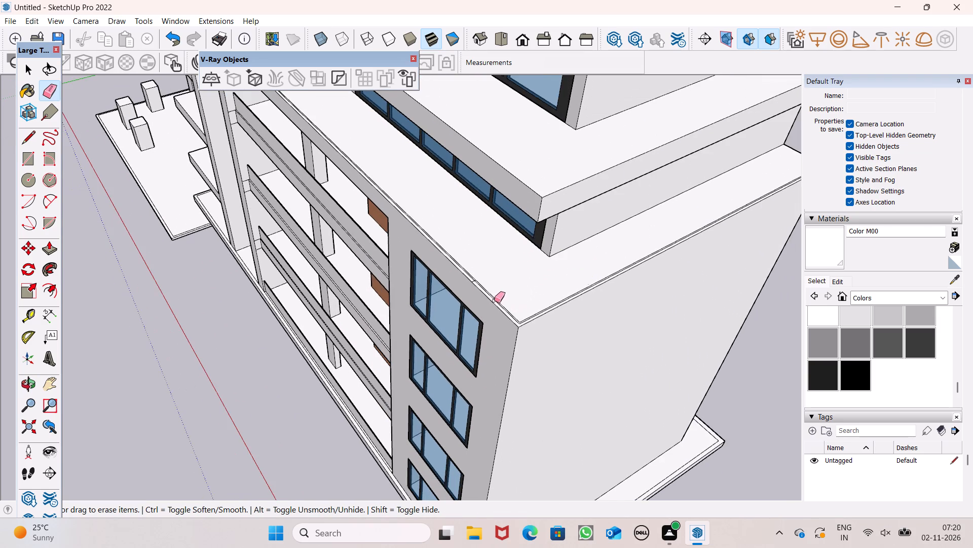
pyautogui.scroll(7, 494, 300)
pyautogui.scroll(14, 455, 275)
pyautogui.click(447, 244)
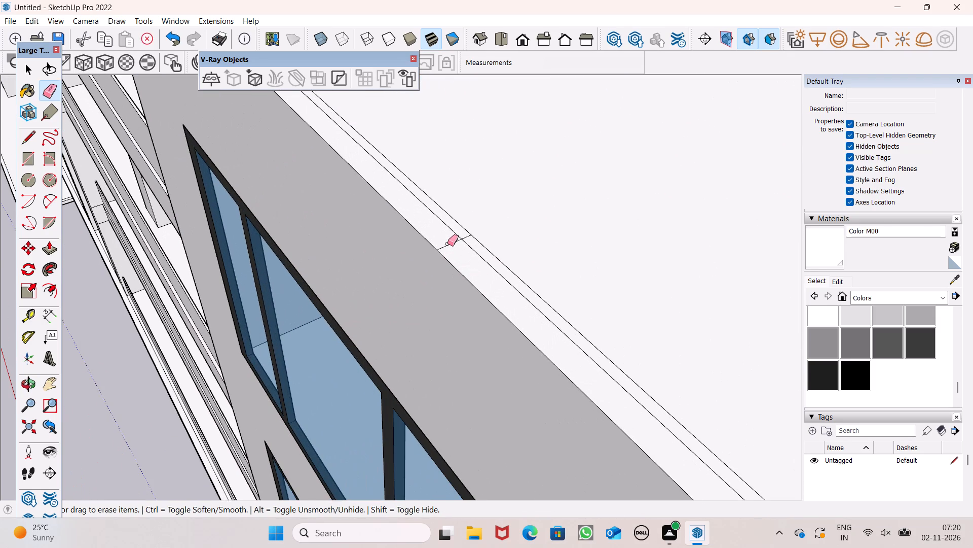
pyautogui.scroll(7, 457, 234)
pyautogui.moveTo(474, 236); pyautogui.dragTo(479, 240)
pyautogui.scroll(-9, 484, 239)
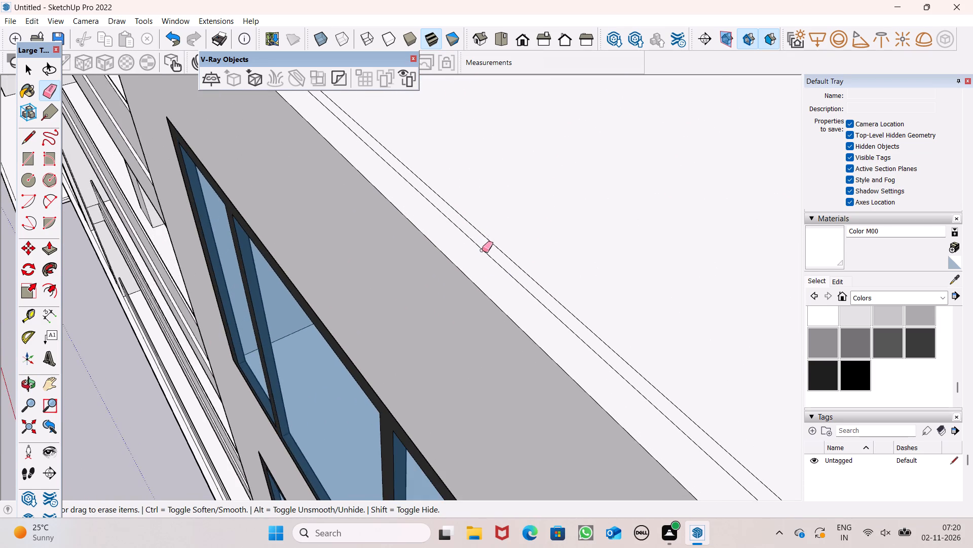
# Examine the roof terraces, projecting slabs and front facade from several angles.
pyautogui.scroll(-7, 487, 265)
pyautogui.scroll(-15, 521, 309)
pyautogui.scroll(-6, 523, 323)
pyautogui.moveTo(522, 336); pyautogui.dragTo(521, 345, button='middle')
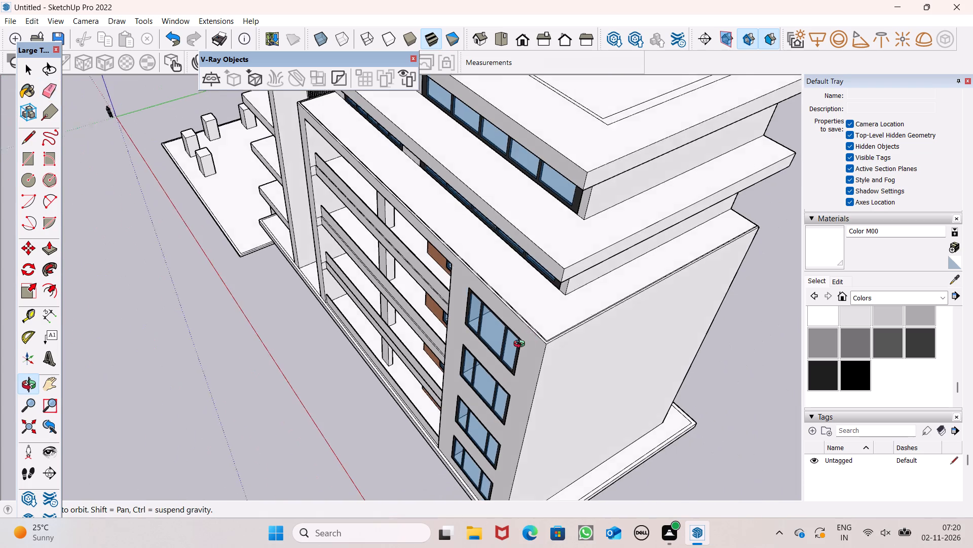
pyautogui.moveTo(521, 345); pyautogui.dragTo(484, 384, button='middle')
pyautogui.scroll(7, 500, 360)
pyautogui.press('space')
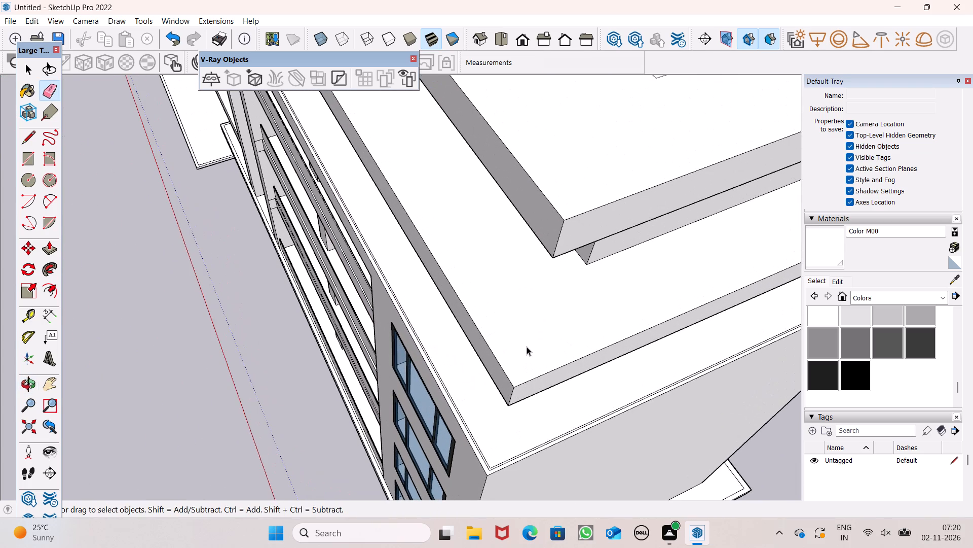
pyautogui.scroll(-4, 527, 347)
pyautogui.moveTo(504, 372); pyautogui.dragTo(621, 250, button='middle')
pyautogui.scroll(1, 621, 250)
pyautogui.scroll(-6, 578, 312)
pyautogui.moveTo(461, 323); pyautogui.dragTo(800, 354, button='middle')
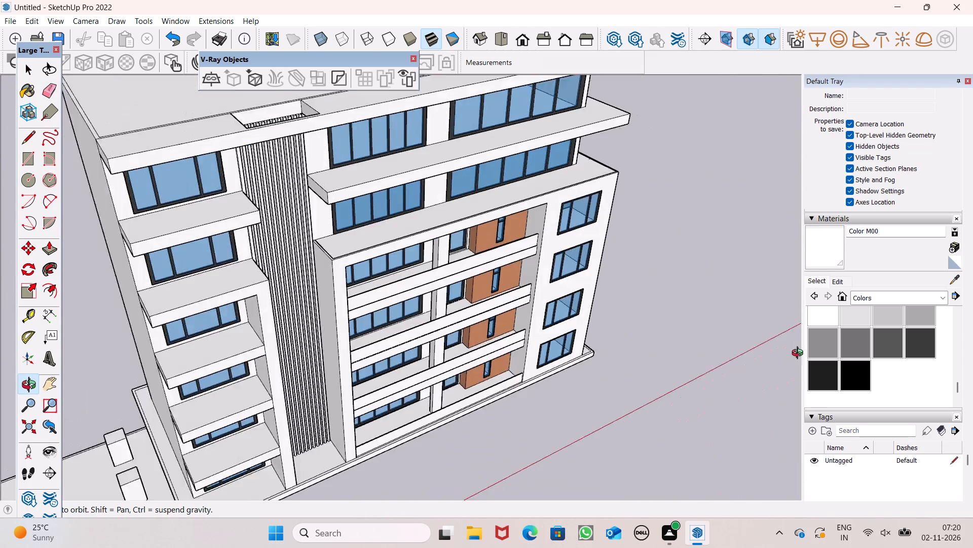
pyautogui.moveTo(800, 354); pyautogui.dragTo(800, 354, button='middle')
pyautogui.scroll(1, 800, 354)
pyautogui.scroll(-4, 504, 299)
pyautogui.scroll(3, 419, 264)
pyautogui.scroll(3, 389, 203)
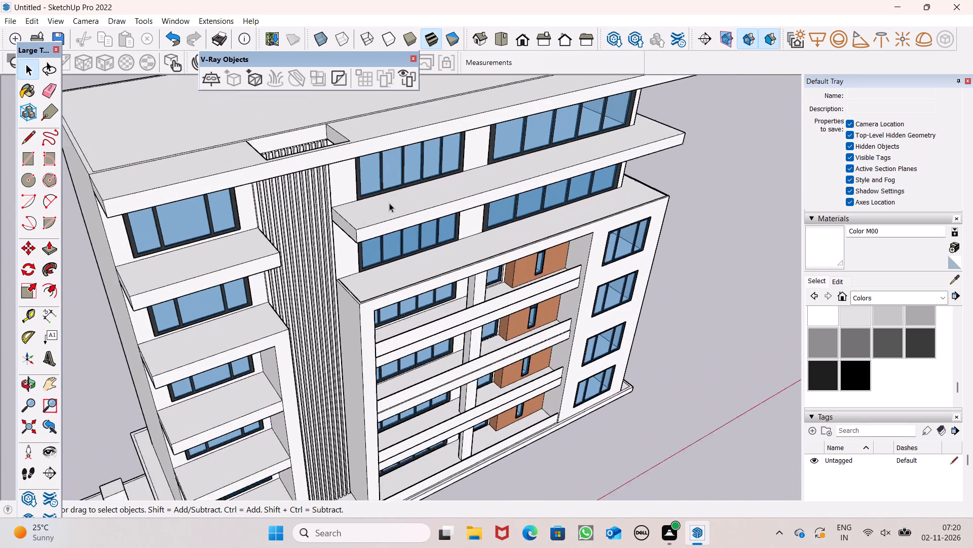
pyautogui.scroll(4, 389, 203)
pyautogui.scroll(-2, 403, 211)
pyautogui.moveTo(468, 242); pyautogui.dragTo(431, 317, button='middle')
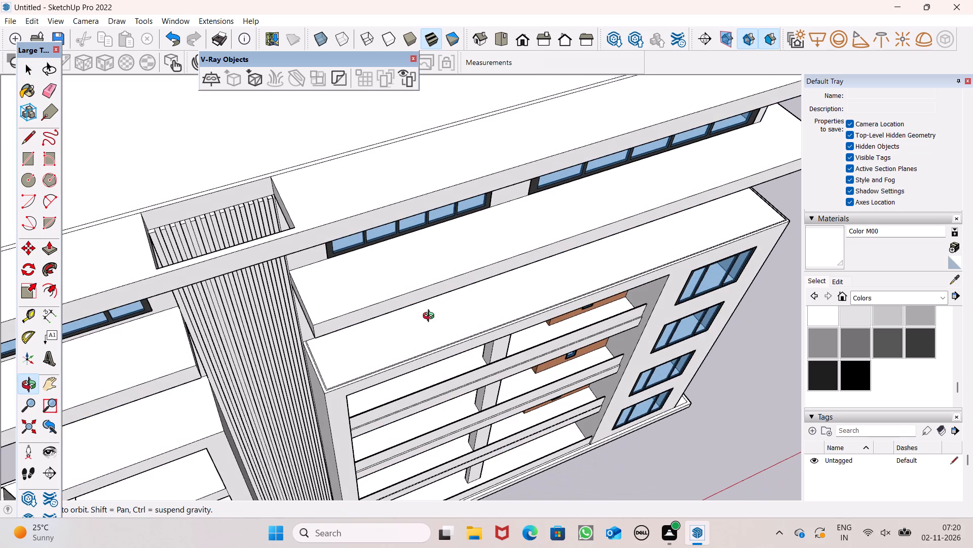
pyautogui.moveTo(431, 317); pyautogui.dragTo(406, 321, button='middle')
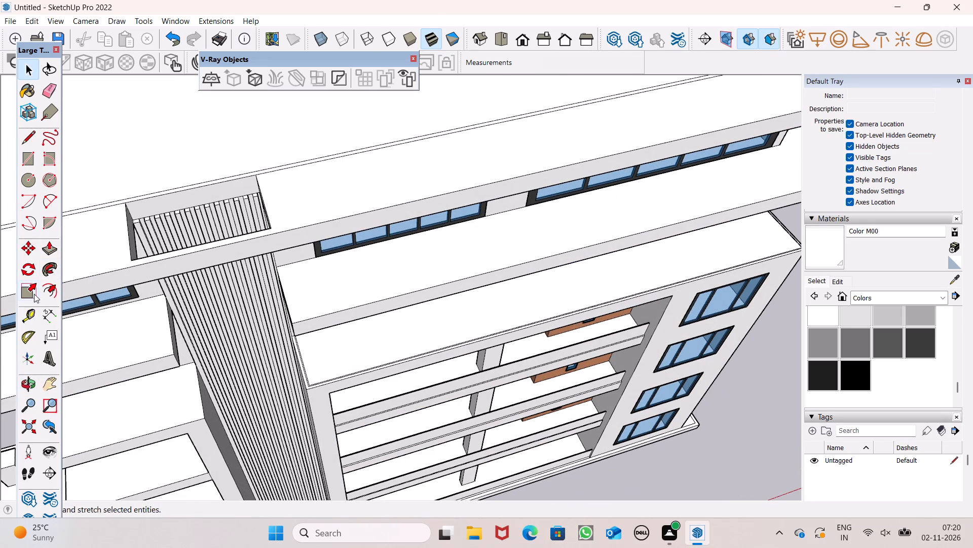
# Place a guide inside the short edge of the projecting slab beside the vertical fins, and a parallel guide 2" from it.
pyautogui.click(35, 310)
pyautogui.scroll(-6, 428, 272)
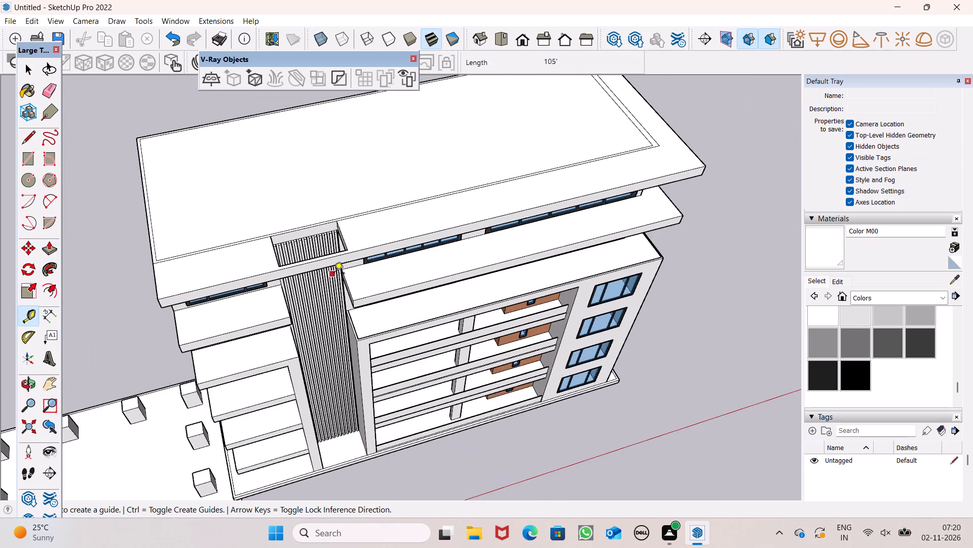
pyautogui.scroll(14, 334, 274)
pyautogui.scroll(4, 379, 304)
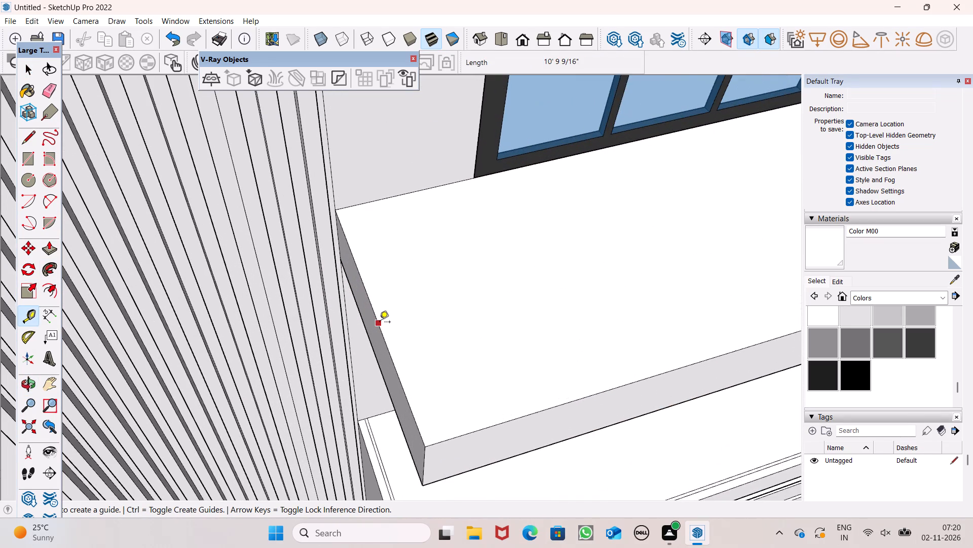
pyautogui.moveTo(380, 323); pyautogui.dragTo(395, 324)
pyautogui.moveTo(397, 330); pyautogui.dragTo(410, 325)
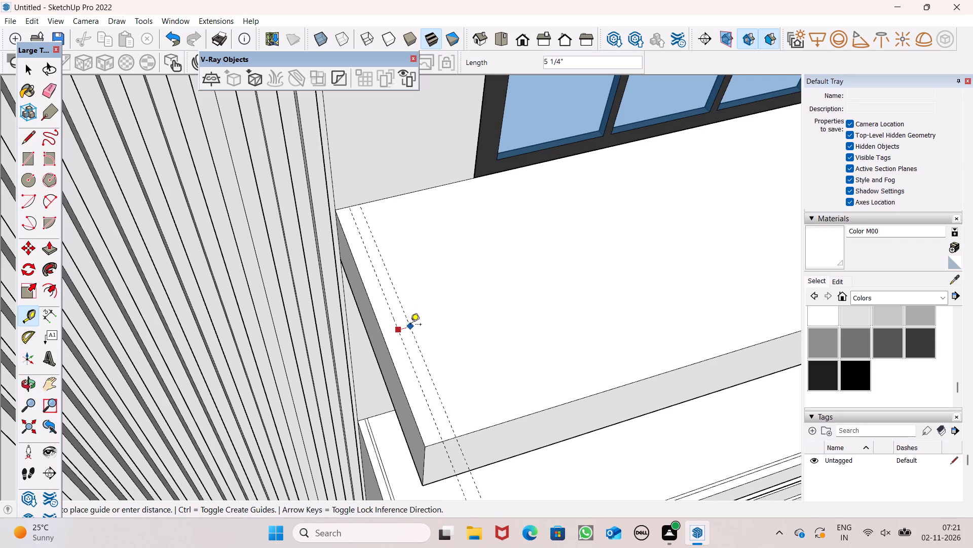
pyautogui.moveTo(410, 325); pyautogui.dragTo(485, 314)
pyautogui.press('2')
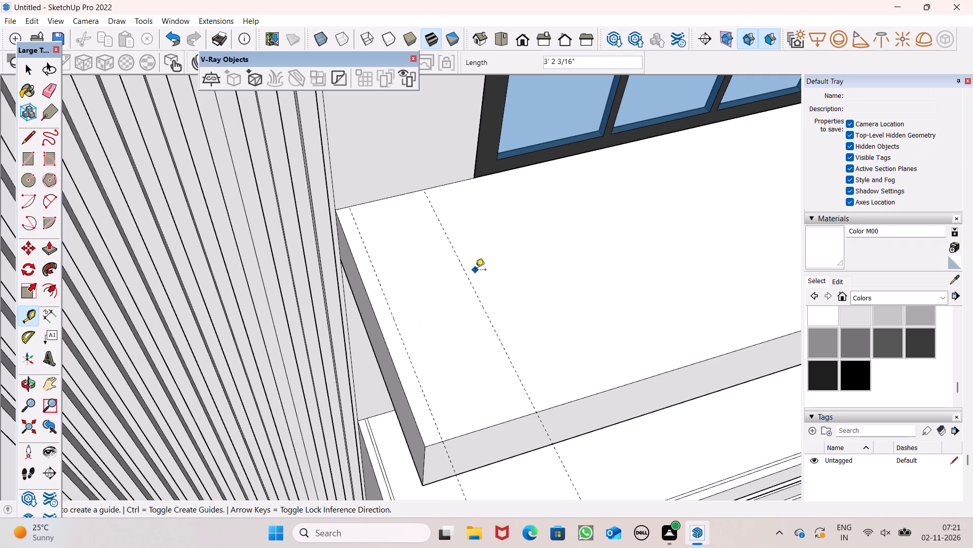
pyautogui.hotkey('shift', '"')
pyautogui.press('Return')
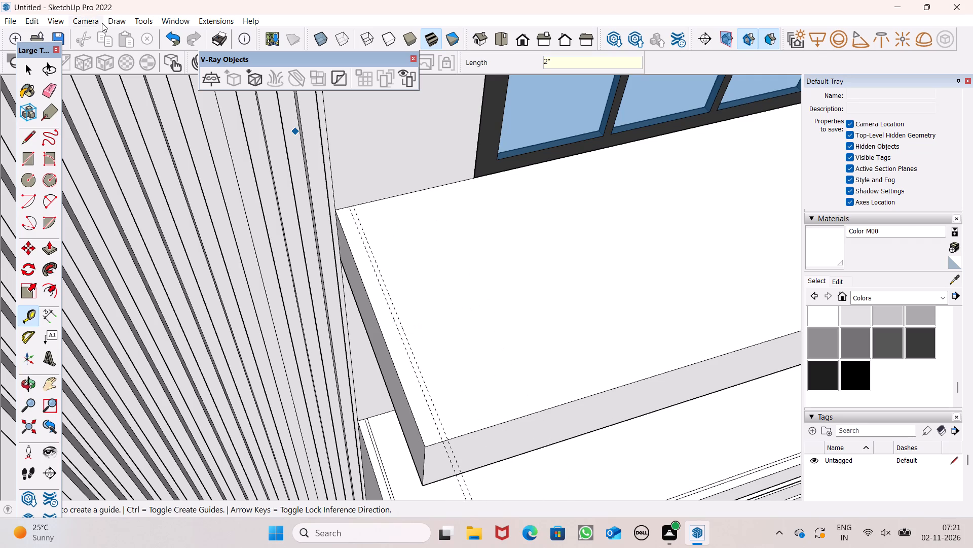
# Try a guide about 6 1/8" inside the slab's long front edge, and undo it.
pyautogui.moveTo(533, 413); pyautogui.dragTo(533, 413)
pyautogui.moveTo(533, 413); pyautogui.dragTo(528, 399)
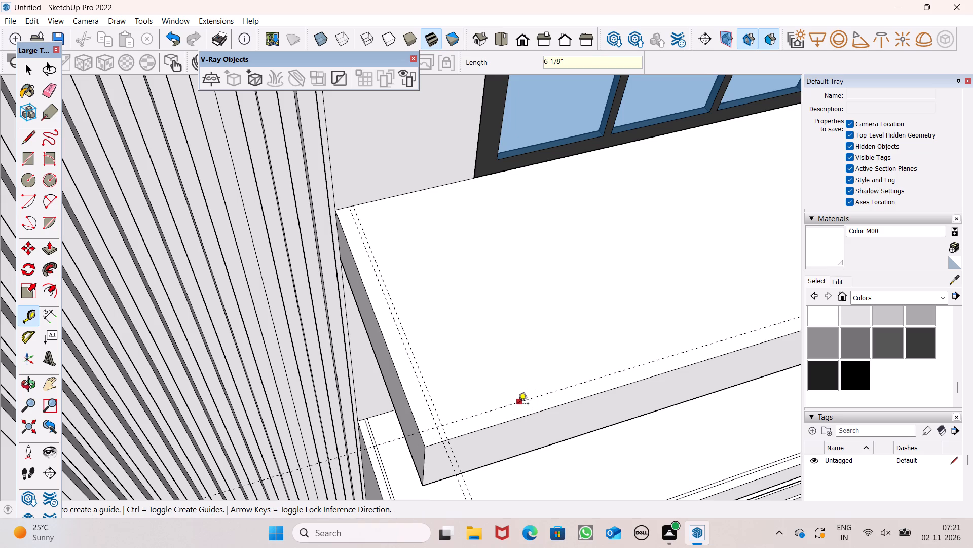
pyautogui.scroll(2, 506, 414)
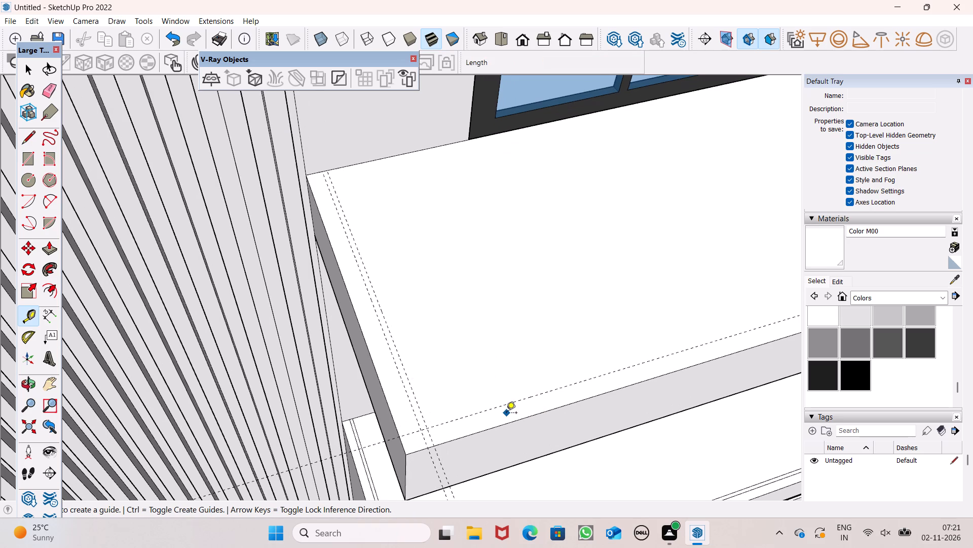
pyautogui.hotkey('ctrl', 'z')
# Place a guide about 4 1/16" inside the slab's long front edge, and a parallel guide 2" further in.
pyautogui.scroll(3, 499, 420)
pyautogui.moveTo(499, 428); pyautogui.dragTo(495, 412)
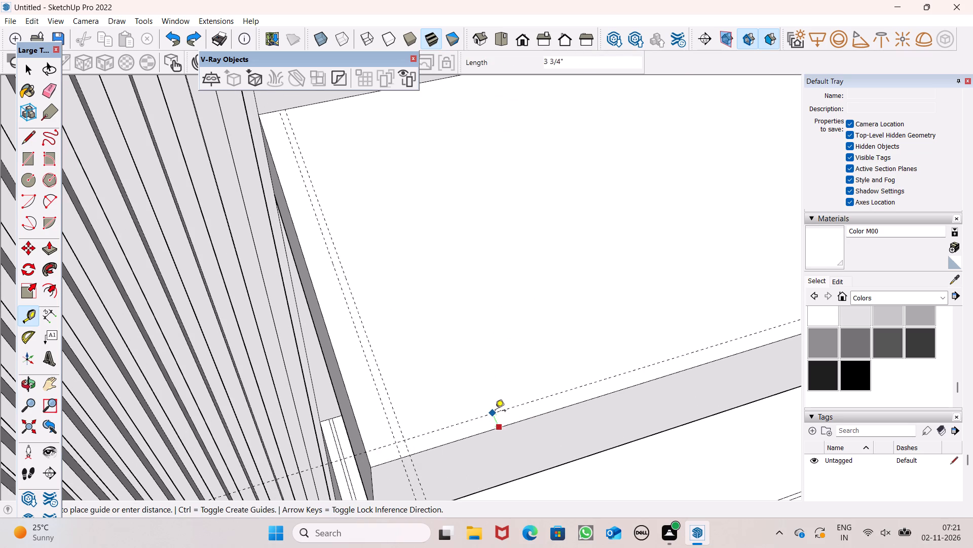
pyautogui.moveTo(495, 412); pyautogui.dragTo(495, 411)
pyautogui.moveTo(488, 411); pyautogui.dragTo(487, 408)
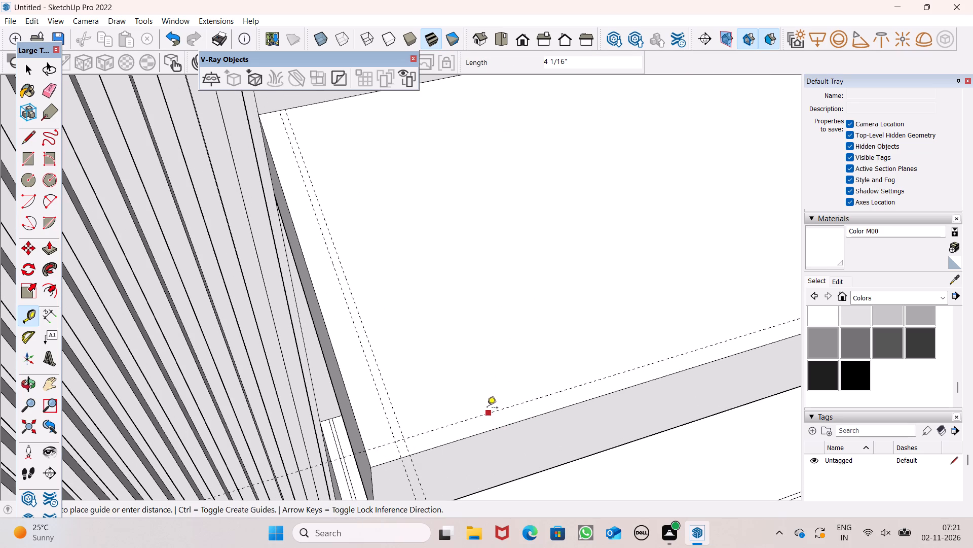
pyautogui.moveTo(487, 408); pyautogui.dragTo(473, 378)
pyautogui.press('2')
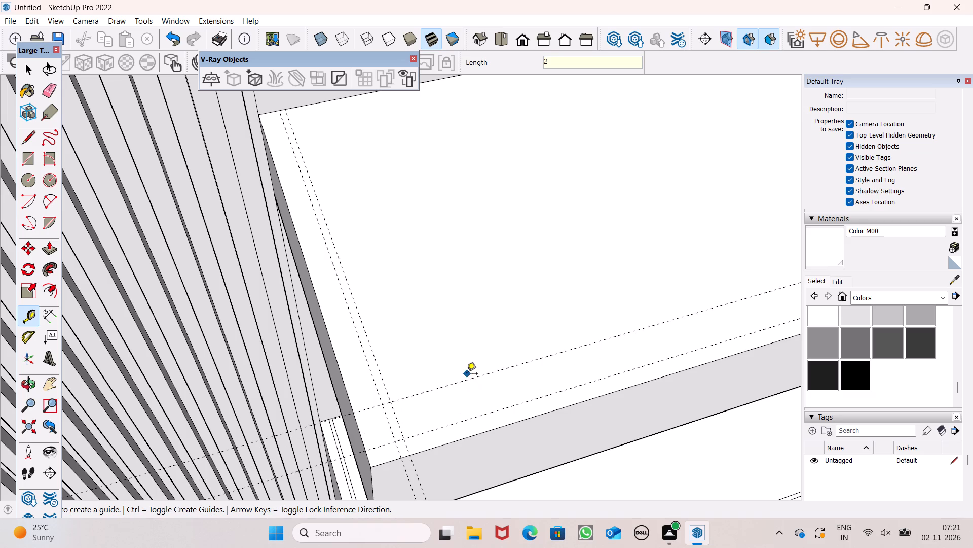
pyautogui.hotkey('shift', '"')
pyautogui.press('Return')
# Place a guide about 6 5/8" inside the same slab's edge at the building's far end wall, and a parallel guide 2" further in.
pyautogui.scroll(-6, 507, 292)
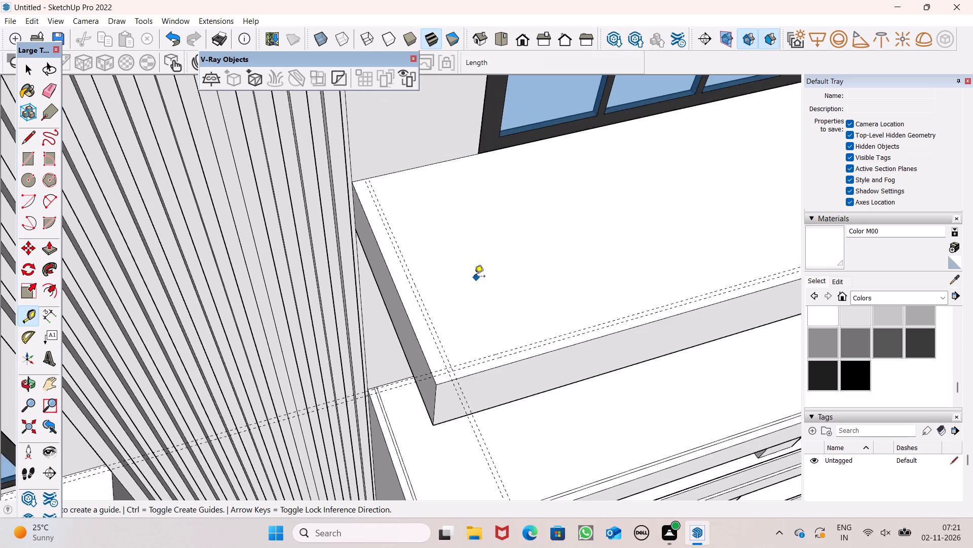
pyautogui.scroll(-9, 474, 277)
pyautogui.moveTo(534, 334); pyautogui.dragTo(347, 302, button='middle')
pyautogui.scroll(1, 347, 302)
pyautogui.scroll(-6, 285, 277)
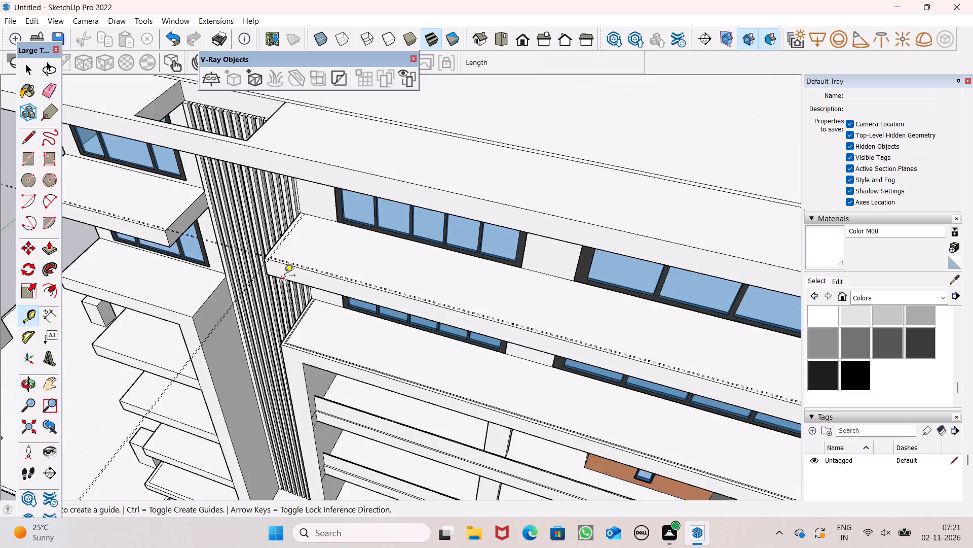
pyautogui.scroll(-9, 284, 275)
pyautogui.moveTo(465, 352); pyautogui.dragTo(245, 307, button='middle')
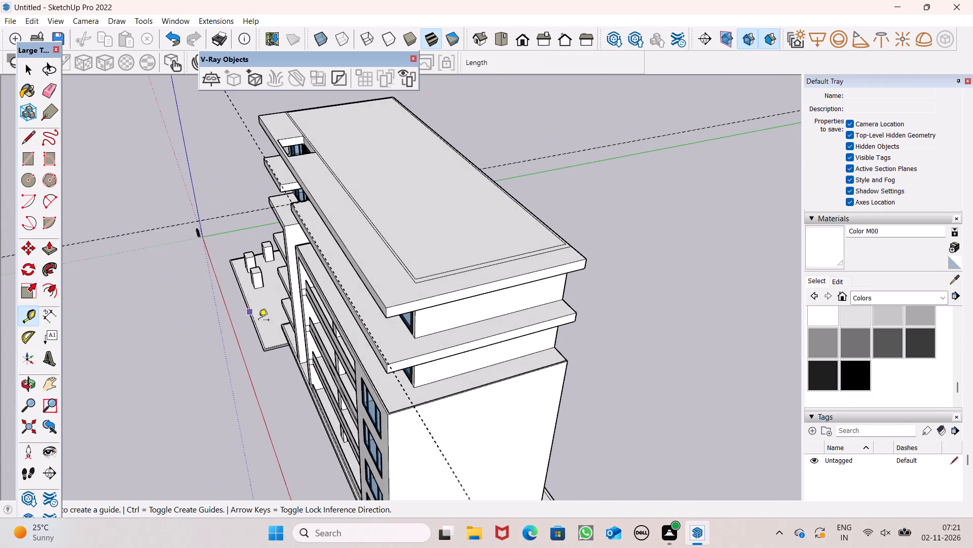
pyautogui.scroll(4, 370, 355)
pyautogui.scroll(-4, 578, 294)
pyautogui.moveTo(577, 321); pyautogui.dragTo(445, 384, button='middle')
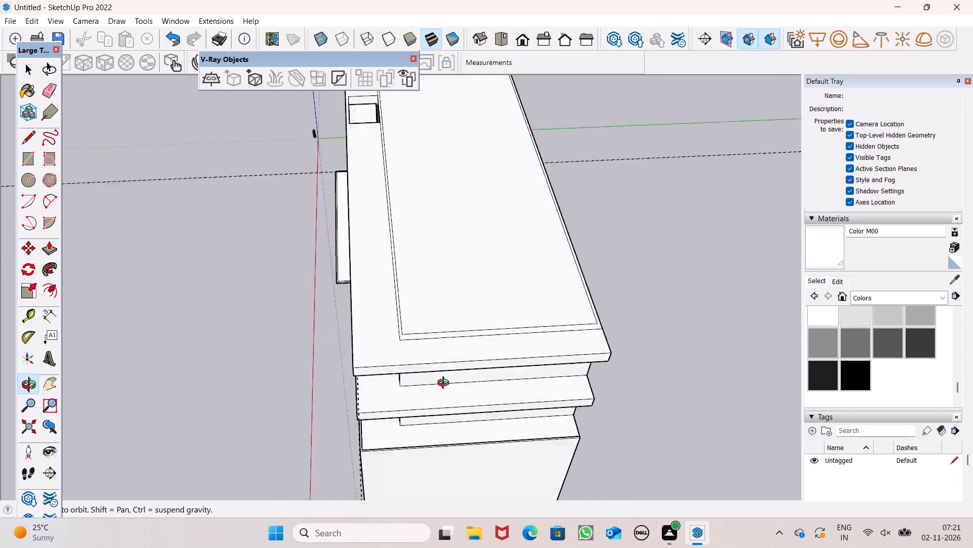
pyautogui.moveTo(445, 384); pyautogui.dragTo(418, 387, button='middle')
pyautogui.scroll(-4, 519, 395)
pyautogui.scroll(6, 358, 397)
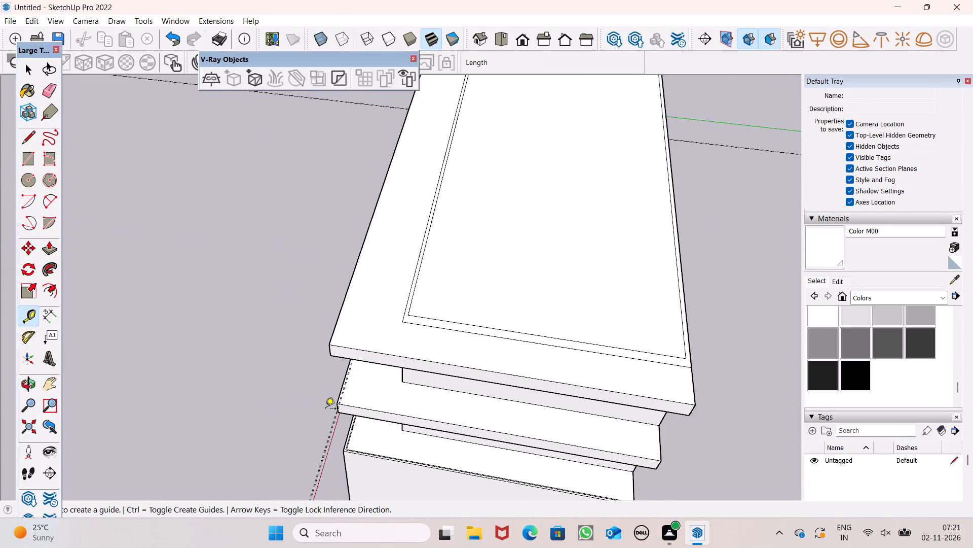
pyautogui.scroll(8, 324, 410)
pyautogui.scroll(-5, 370, 413)
pyautogui.scroll(7, 399, 413)
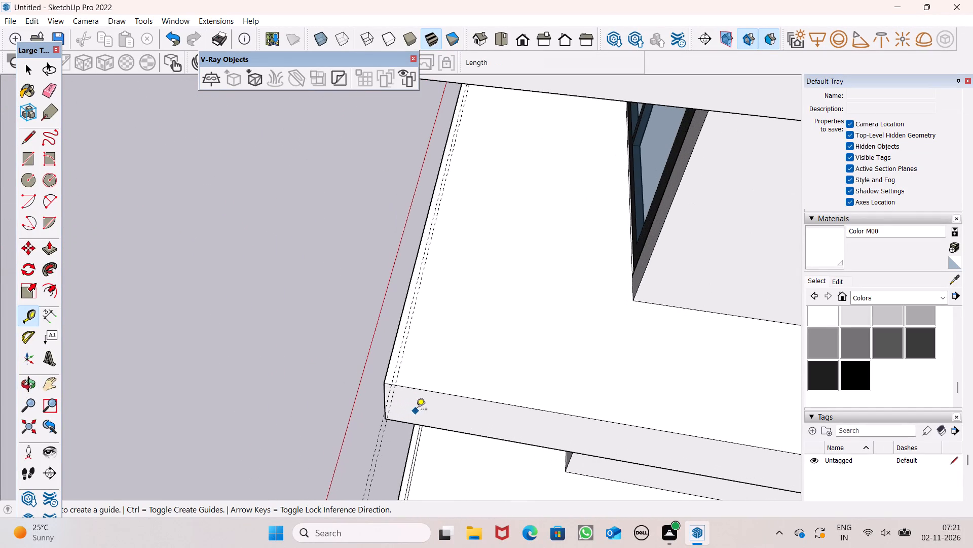
pyautogui.click(434, 389)
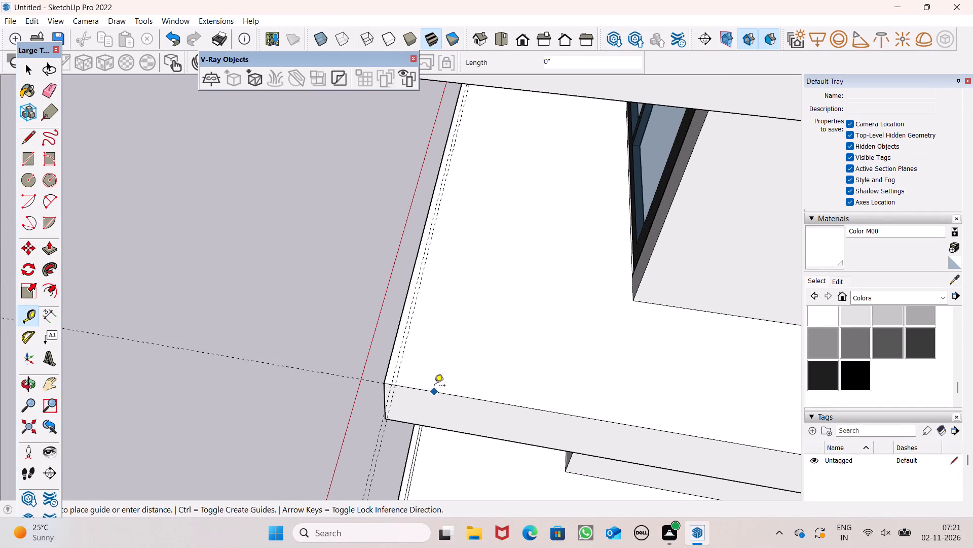
pyautogui.scroll(6, 441, 383)
pyautogui.click(444, 383)
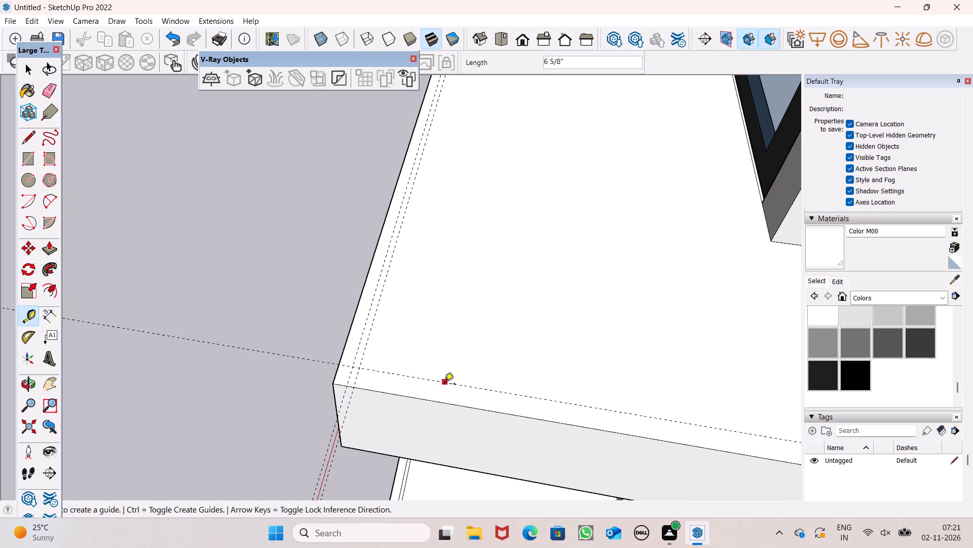
pyautogui.moveTo(444, 385); pyautogui.dragTo(461, 357)
pyautogui.write('2"')
pyautogui.press('Return')
# Place a guide inside the slab's short rear edge at the end wall corner, and a parallel guide 2" from it.
pyautogui.scroll(-6, 419, 201)
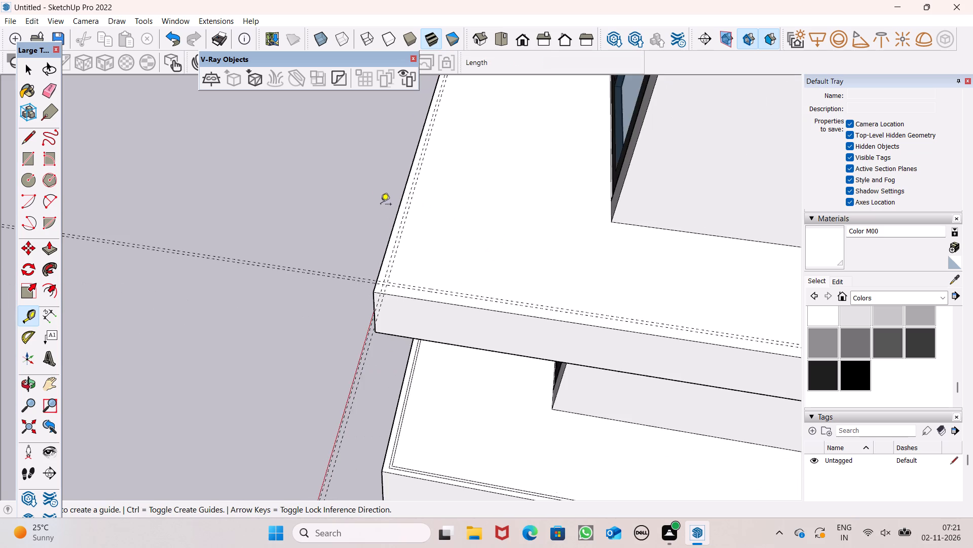
pyautogui.scroll(-11, 371, 201)
pyautogui.moveTo(473, 254); pyautogui.dragTo(128, 251, button='middle')
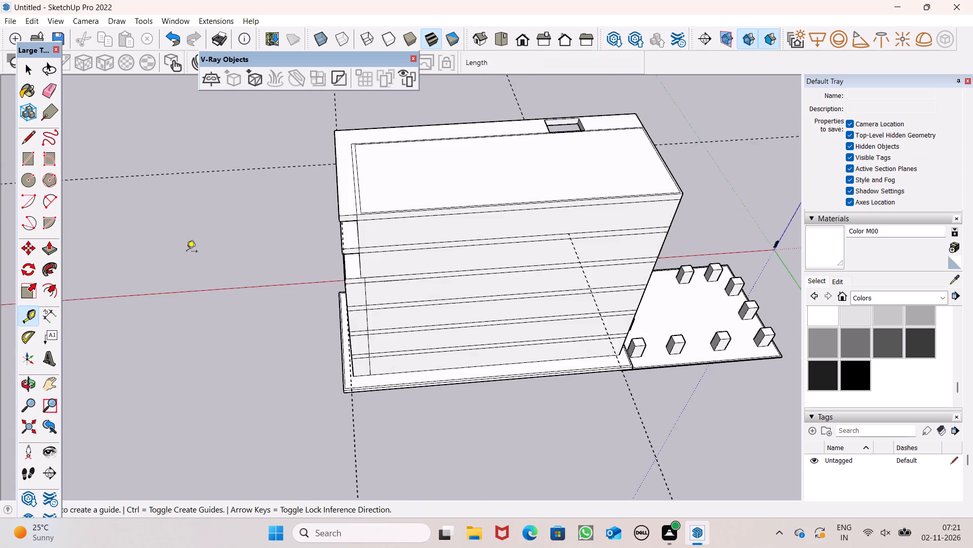
pyautogui.scroll(8, 231, 251)
pyautogui.scroll(9, 438, 215)
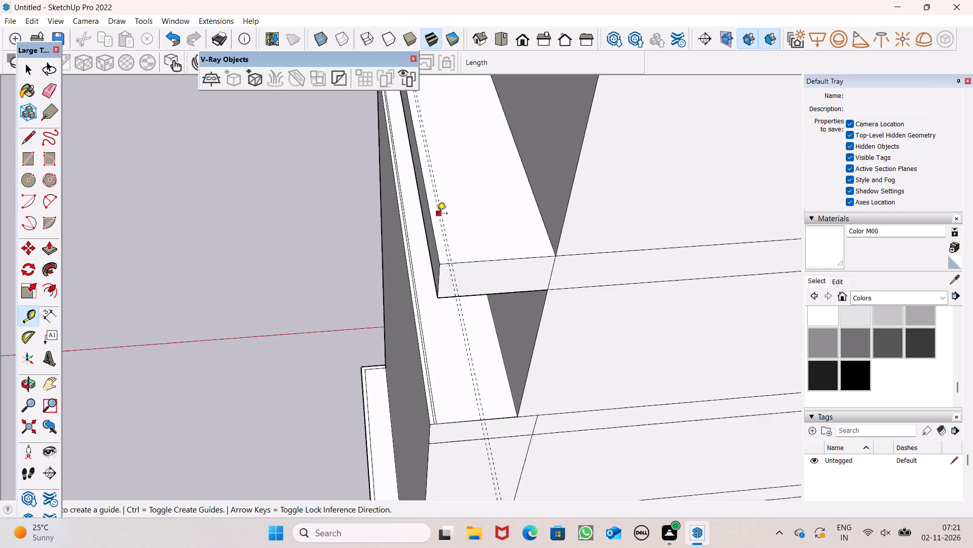
pyautogui.scroll(10, 454, 239)
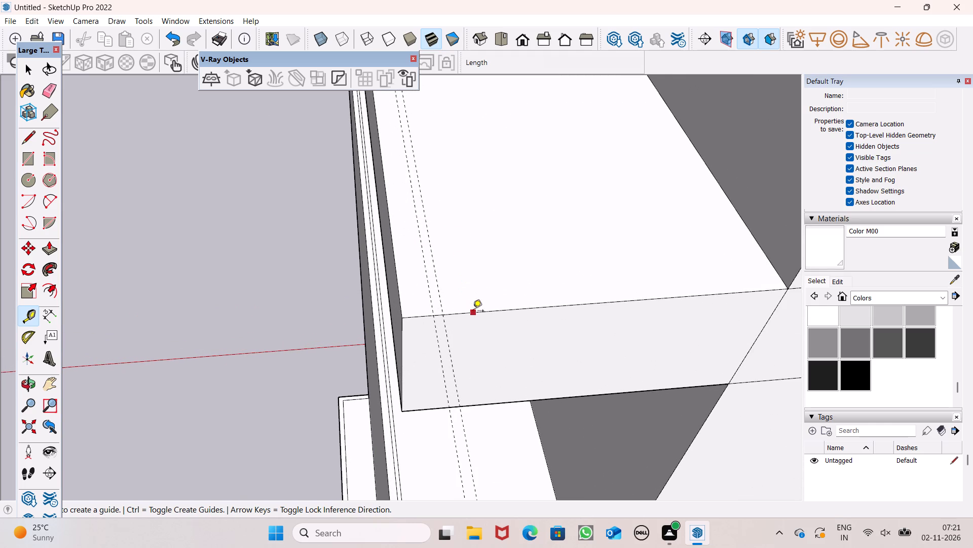
pyautogui.moveTo(473, 314); pyautogui.dragTo(469, 294)
pyautogui.moveTo(469, 294); pyautogui.dragTo(467, 271)
pyautogui.press('2')
pyautogui.hotkey('shift', '"')
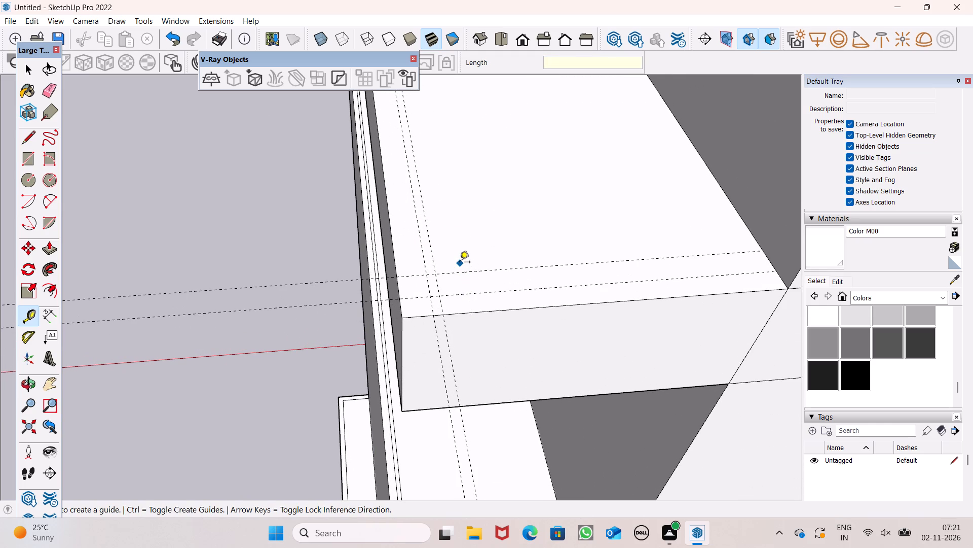
pyautogui.press('Return')
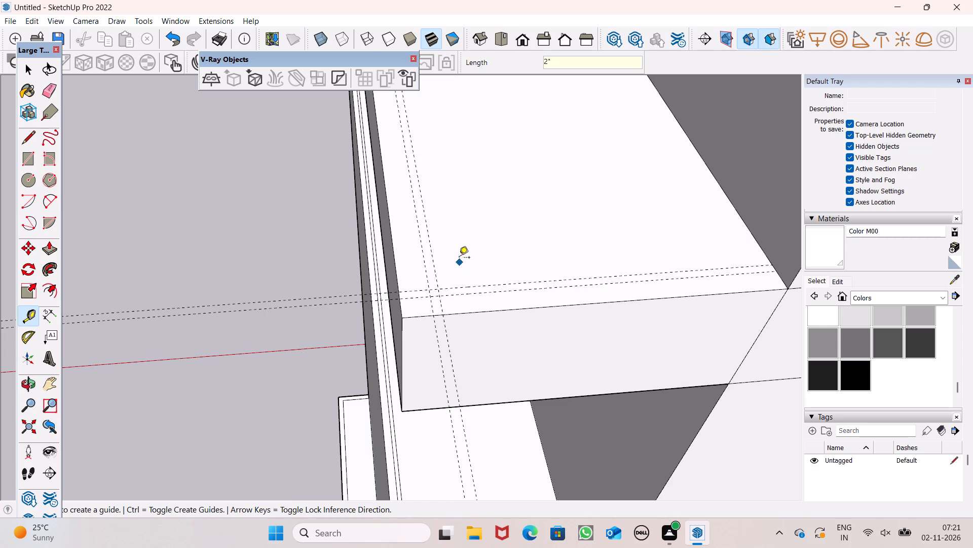
# Draw a 2" wide rectangle between the two rear-edge guides, from their inner corner crossing to the wall.
pyautogui.click(25, 154)
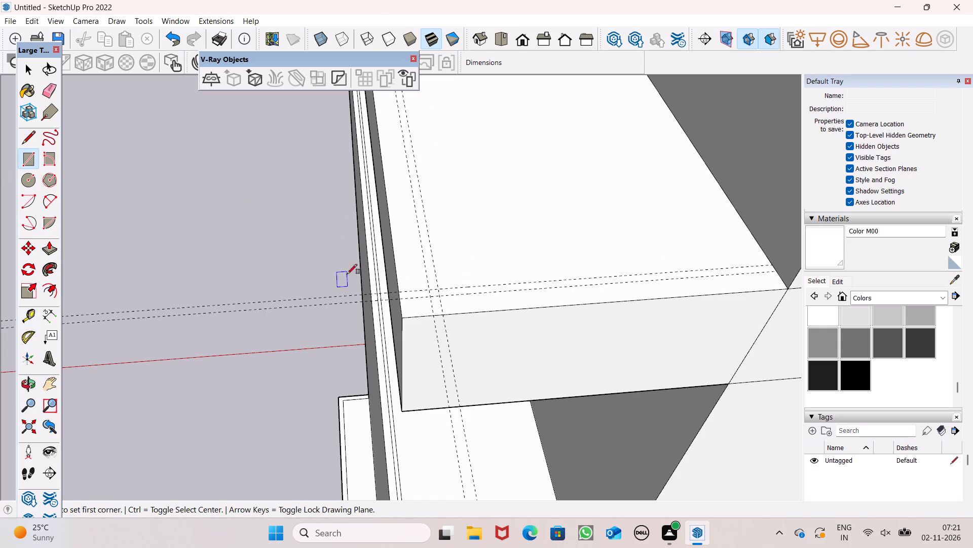
pyautogui.moveTo(432, 287); pyautogui.dragTo(457, 287)
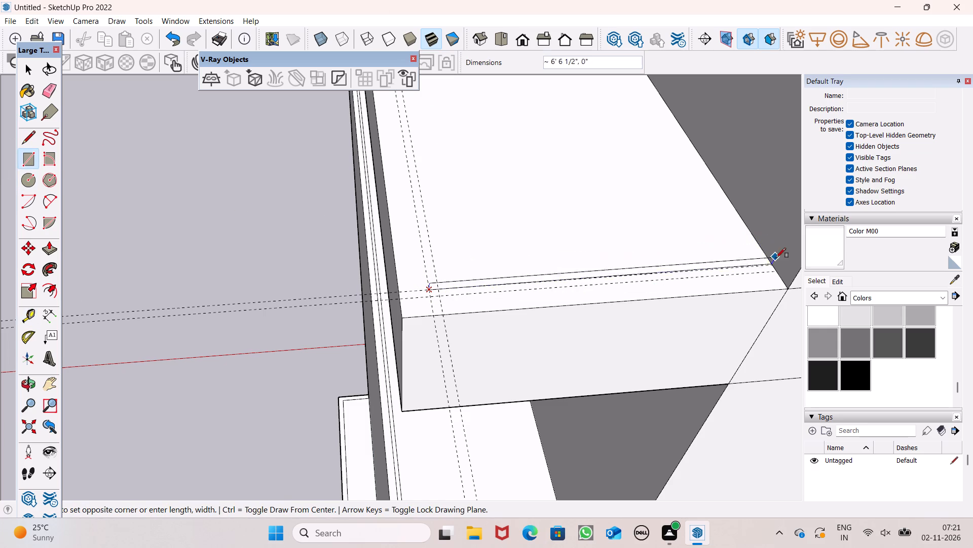
pyautogui.click(778, 273)
# Draw a rectangle about 56' 10 1/2" by 2" between the guides along the slab's end wall edge, from corner to corner.
pyautogui.scroll(-6, 334, 263)
pyautogui.moveTo(386, 278); pyautogui.dragTo(554, 254, button='middle')
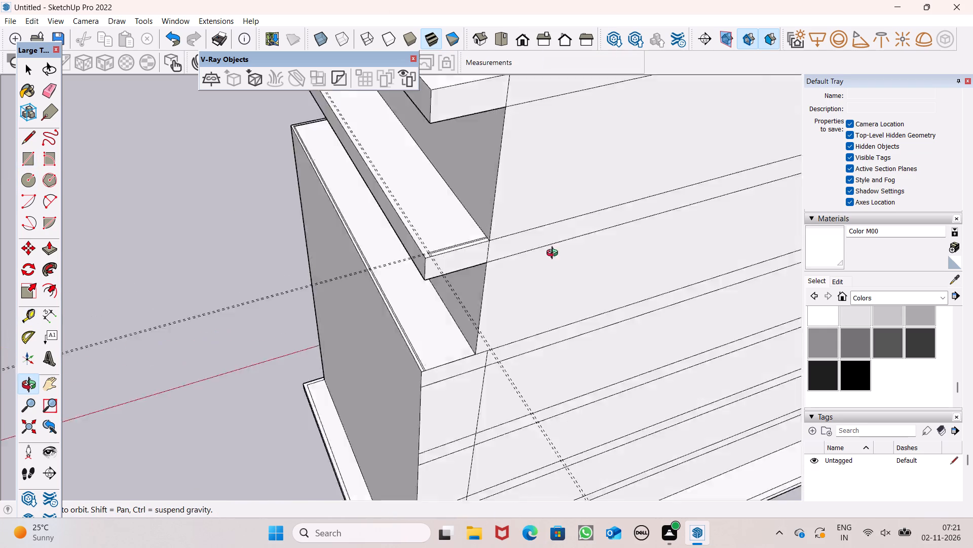
pyautogui.moveTo(554, 254); pyautogui.dragTo(738, 223, button='middle')
pyautogui.scroll(1, 738, 223)
pyautogui.scroll(-6, 646, 217)
pyautogui.scroll(8, 460, 196)
pyautogui.moveTo(449, 163); pyautogui.dragTo(468, 209, button='middle')
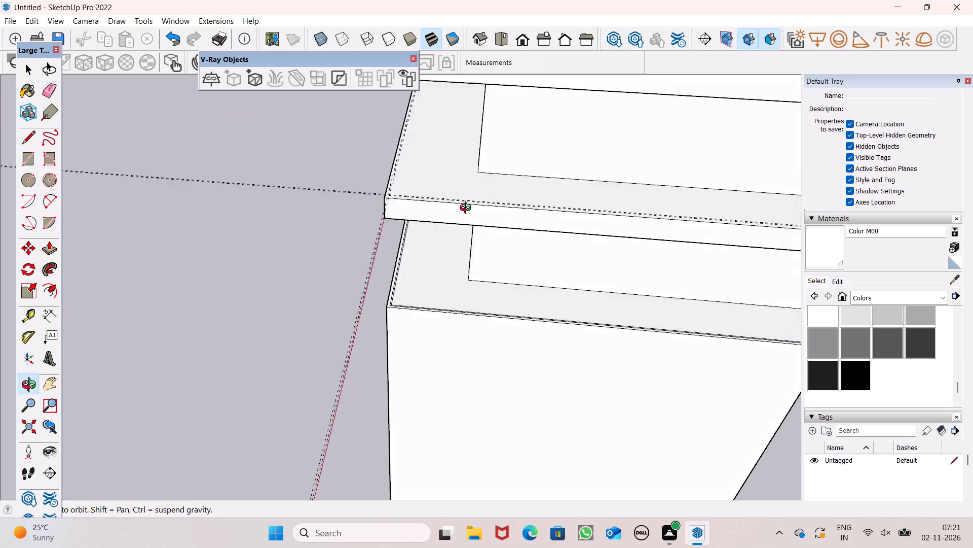
pyautogui.moveTo(468, 209); pyautogui.dragTo(483, 258, button='middle')
pyautogui.scroll(9, 470, 267)
pyautogui.scroll(15, 349, 312)
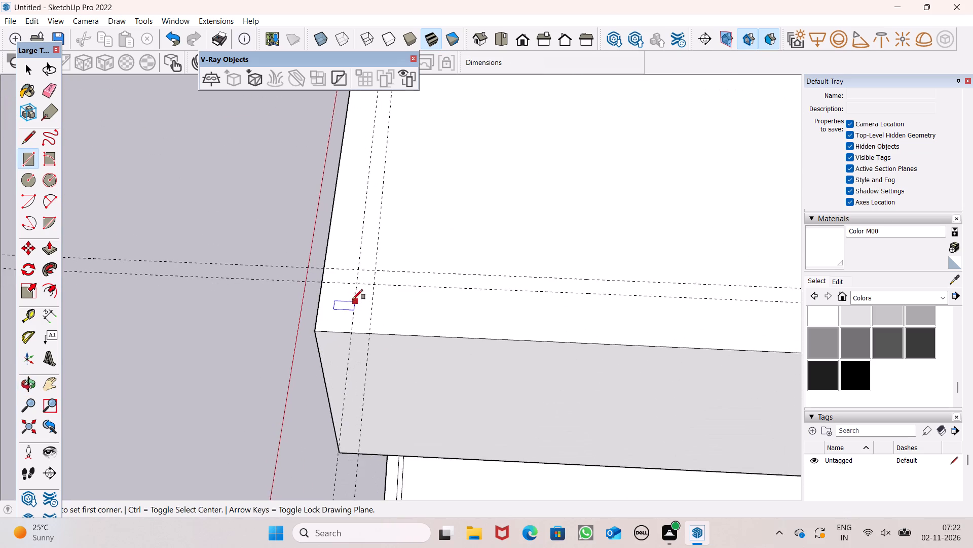
pyautogui.scroll(7, 369, 284)
pyautogui.click(347, 253)
pyautogui.scroll(-8, 323, 298)
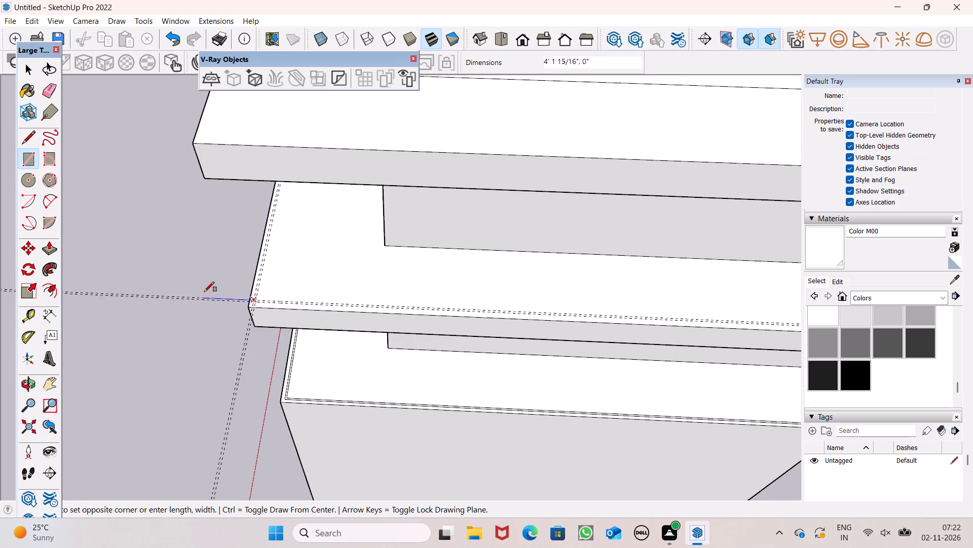
pyautogui.scroll(-8, 476, 285)
pyautogui.scroll(10, 688, 313)
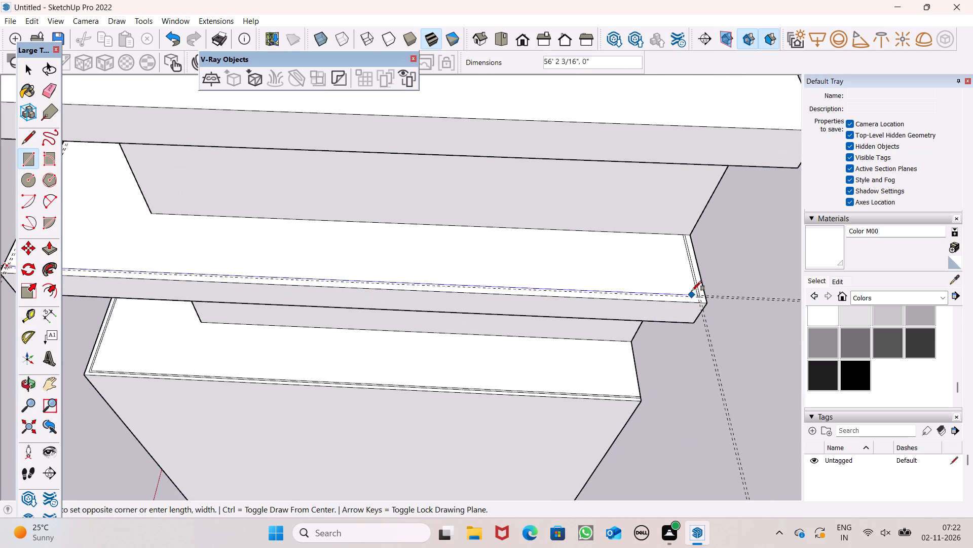
pyautogui.scroll(20, 692, 291)
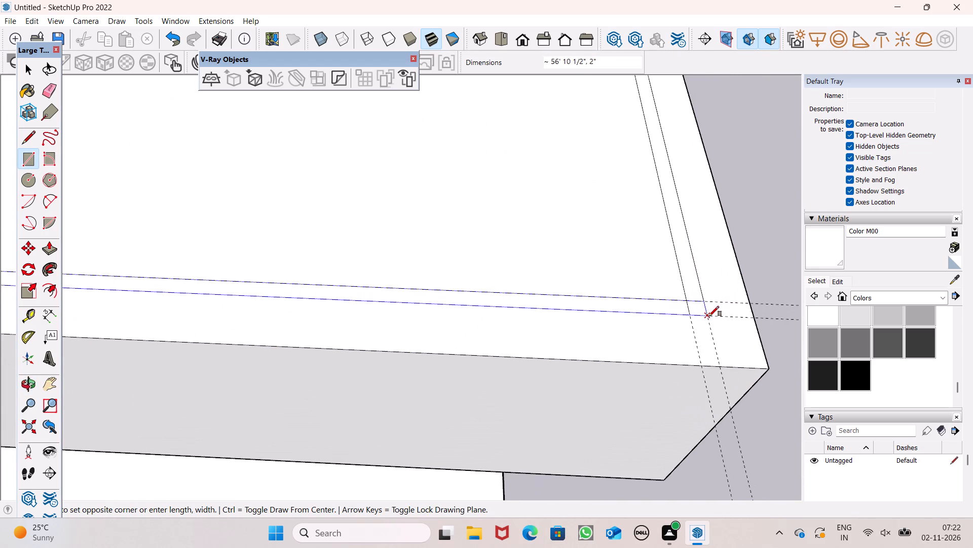
pyautogui.click(709, 316)
# Draw a rectangle 2" by about 10' 5 1/2" between the short-edge guides beside the vertical fins, from the wall to the front guides.
pyautogui.scroll(-18, 682, 265)
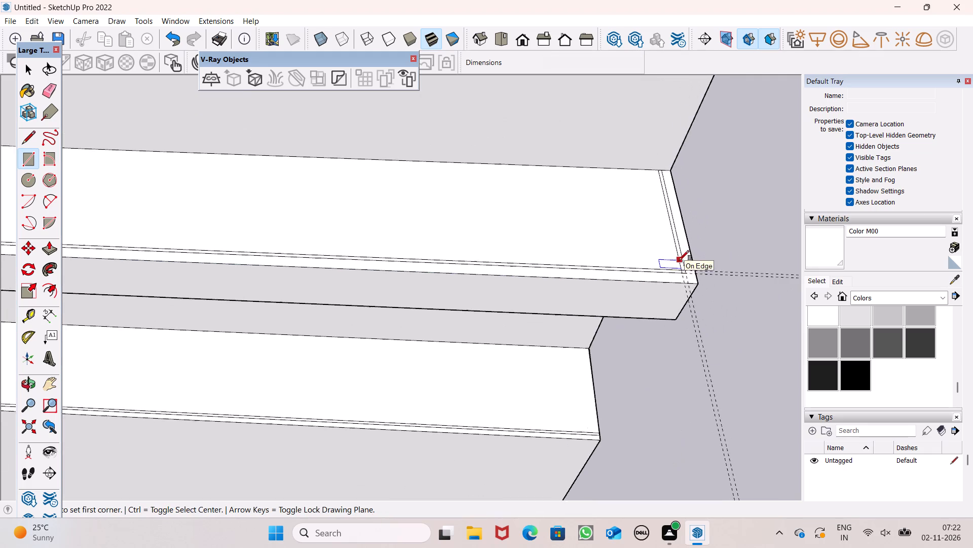
pyautogui.scroll(-14, 679, 260)
pyautogui.moveTo(377, 209); pyautogui.dragTo(630, 210, button='middle')
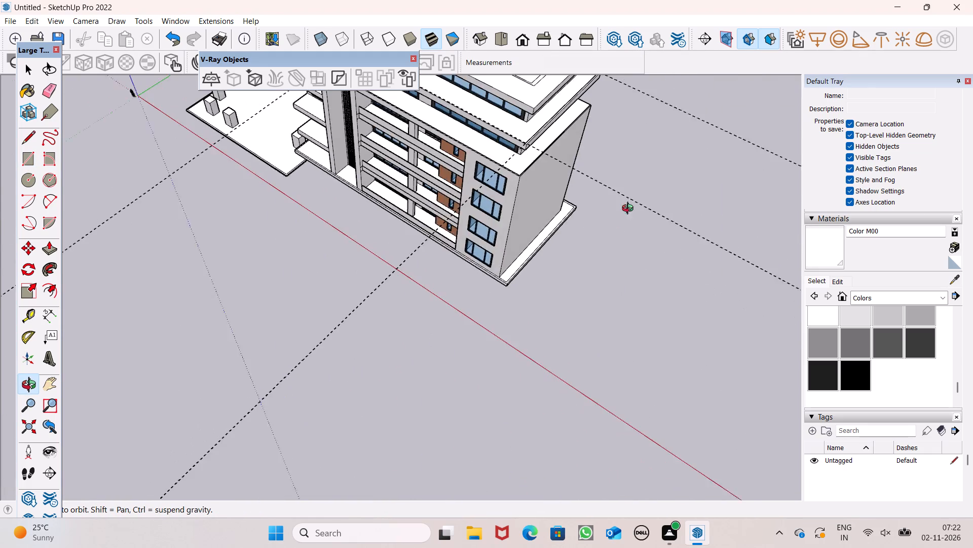
pyautogui.moveTo(630, 210); pyautogui.dragTo(634, 201, button='middle')
pyautogui.scroll(-5, 517, 259)
pyautogui.moveTo(371, 269); pyautogui.dragTo(533, 260, button='middle')
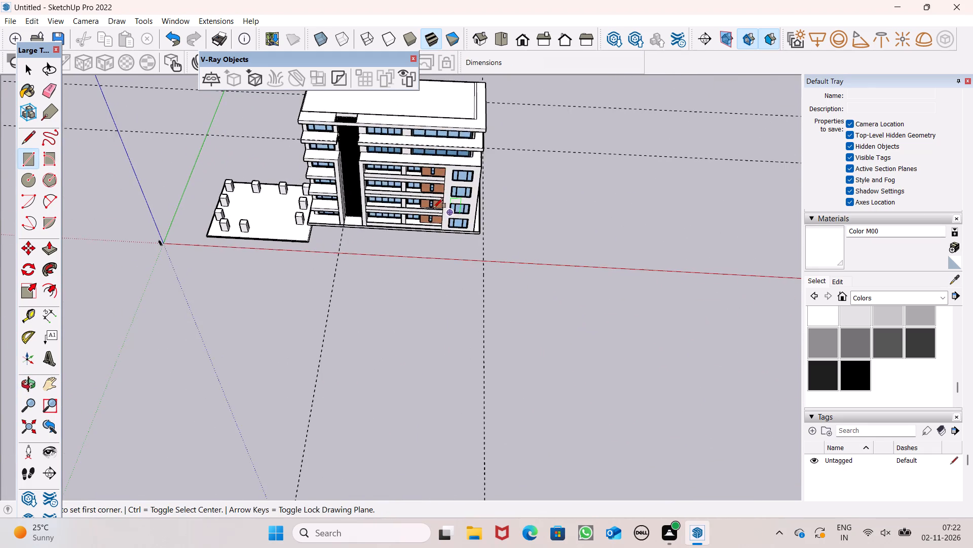
pyautogui.scroll(10, 389, 180)
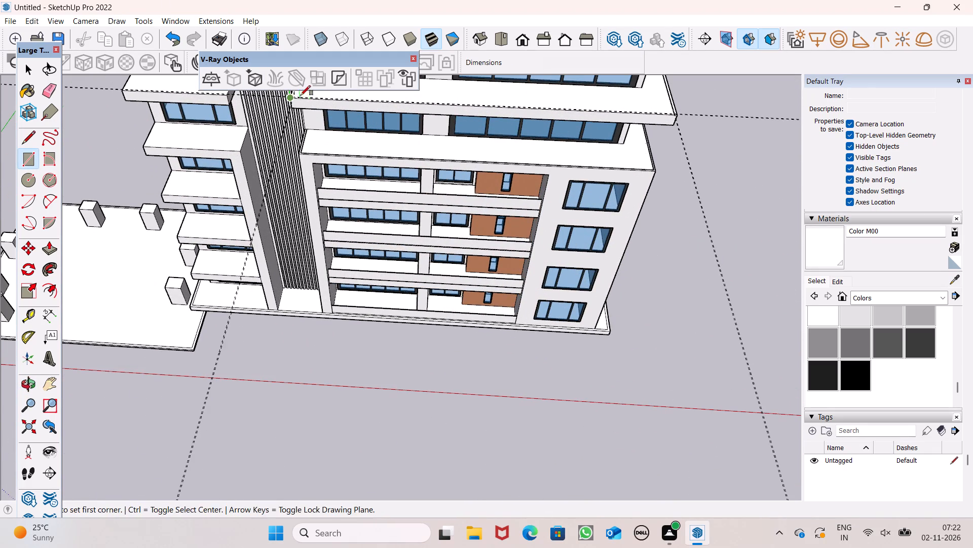
pyautogui.scroll(-4, 357, 212)
pyautogui.scroll(8, 329, 153)
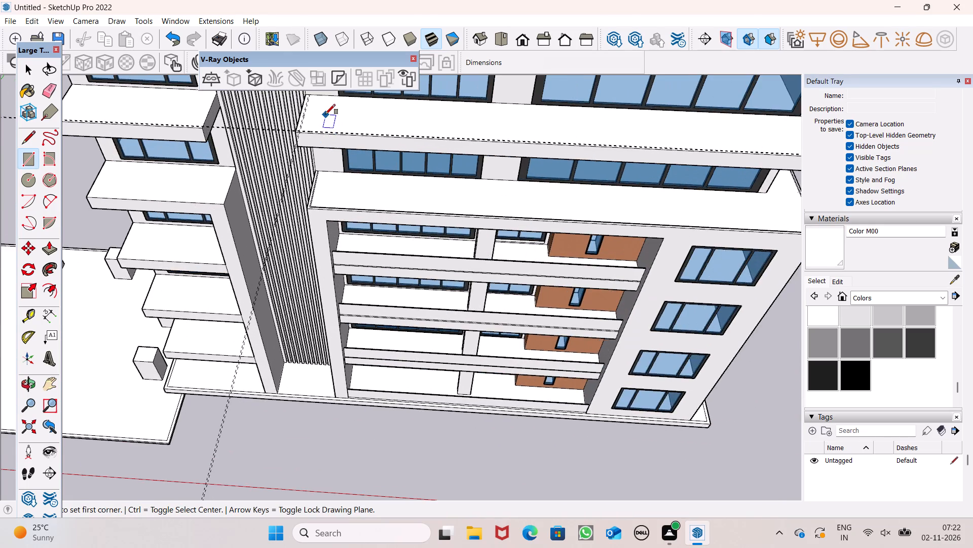
pyautogui.scroll(8, 321, 111)
pyautogui.scroll(15, 275, 161)
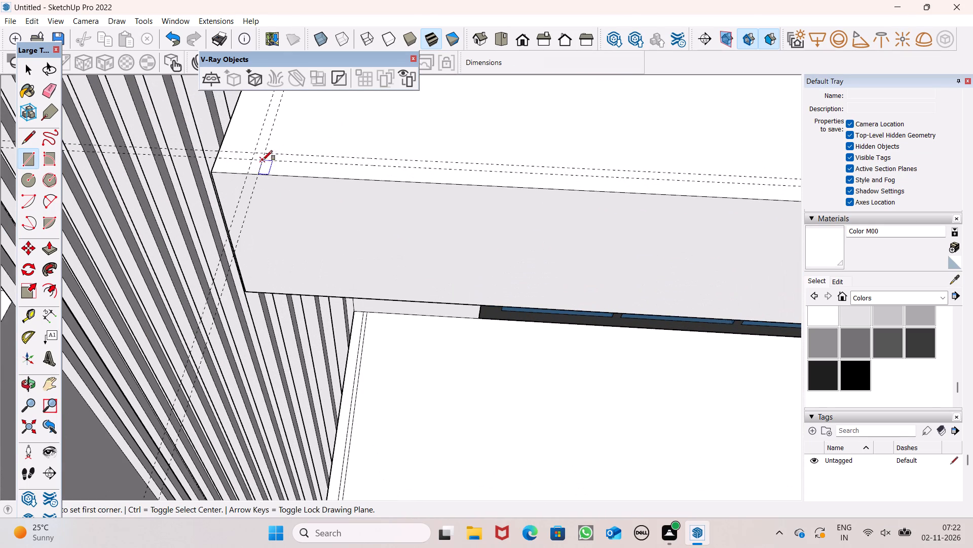
pyautogui.scroll(-8, 294, 237)
pyautogui.scroll(-6, 308, 283)
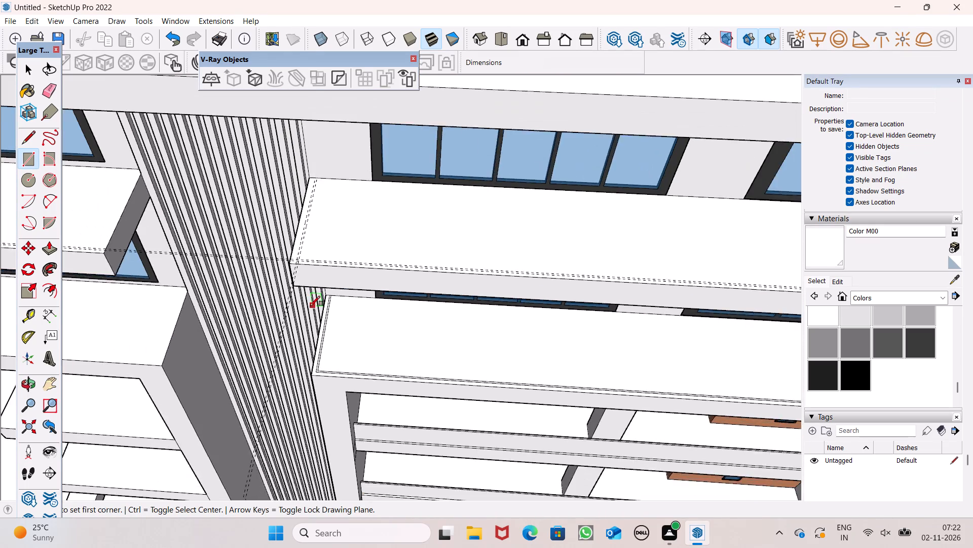
pyautogui.moveTo(325, 312); pyautogui.dragTo(360, 311, button='middle')
pyautogui.scroll(9, 310, 212)
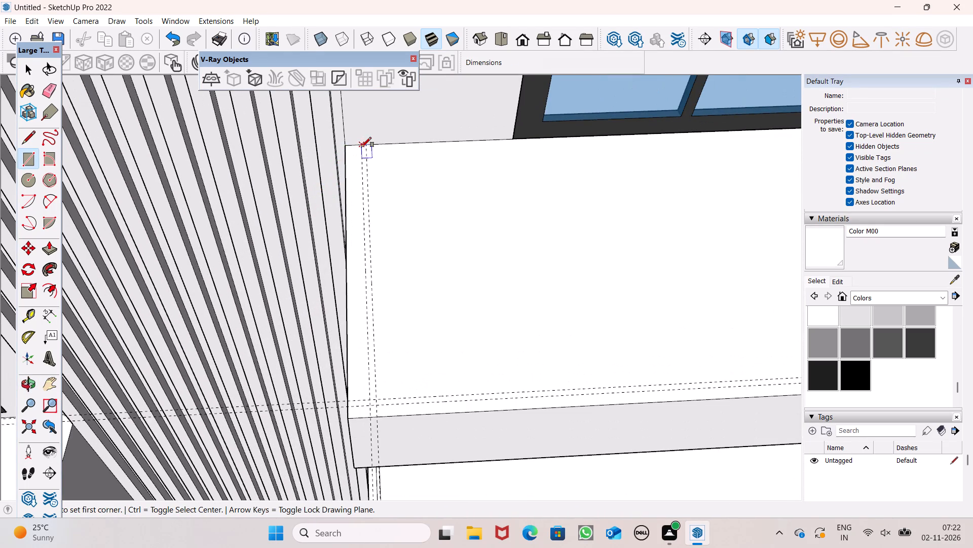
pyautogui.click(362, 146)
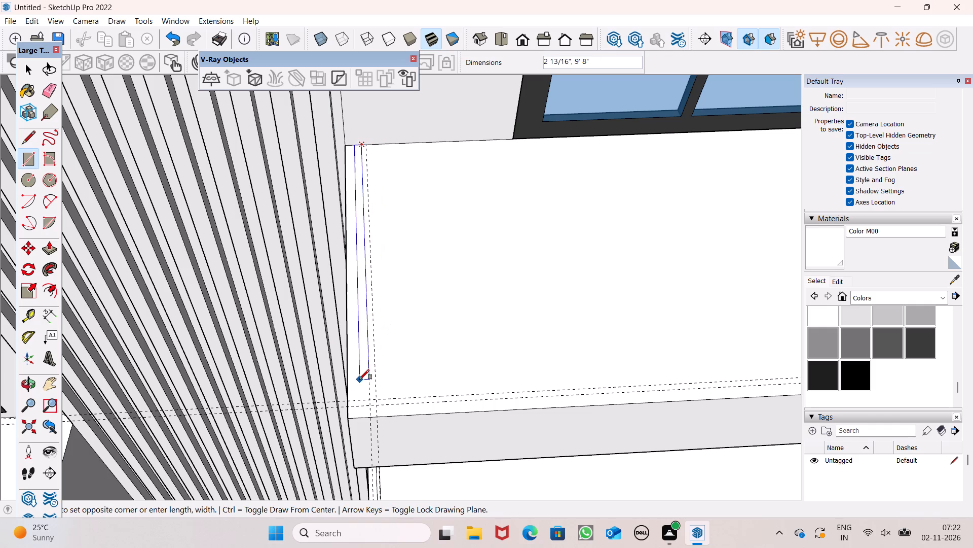
pyautogui.click(375, 408)
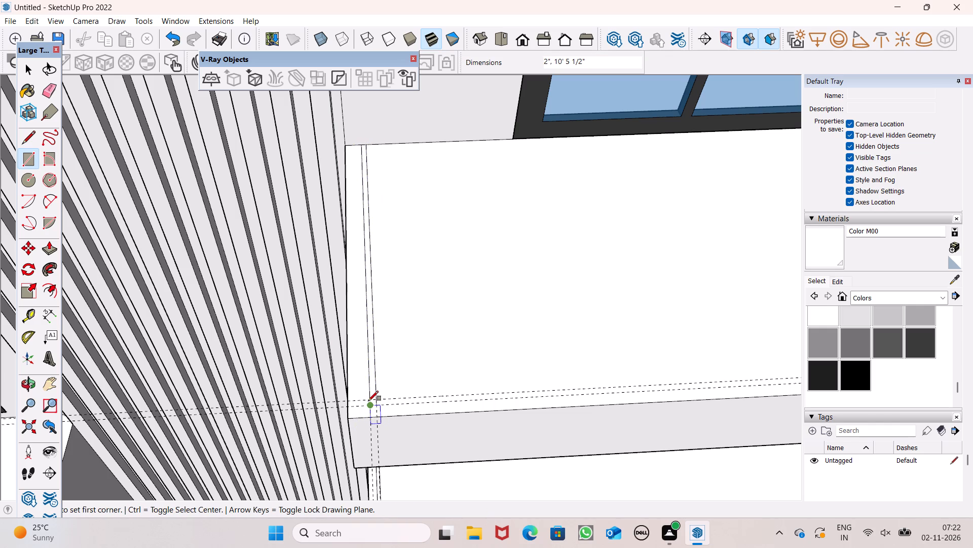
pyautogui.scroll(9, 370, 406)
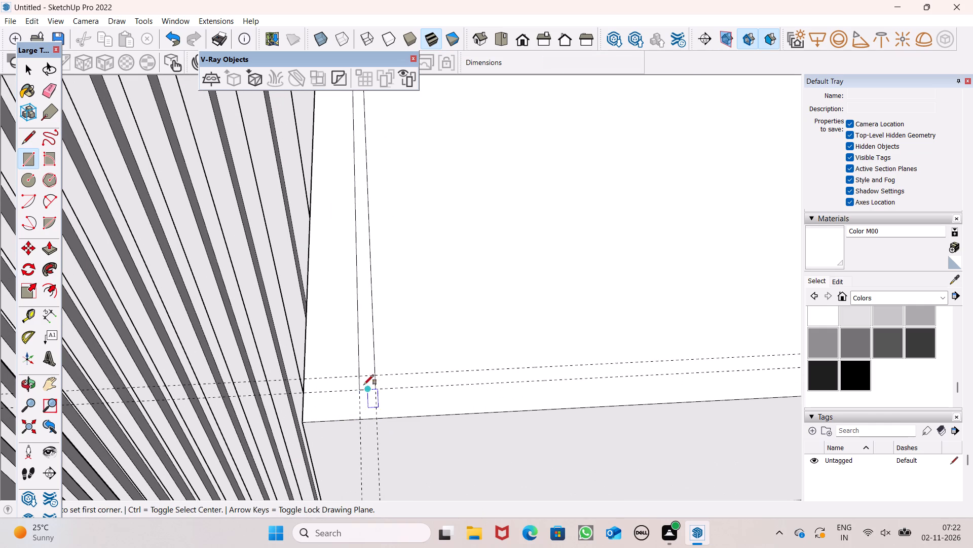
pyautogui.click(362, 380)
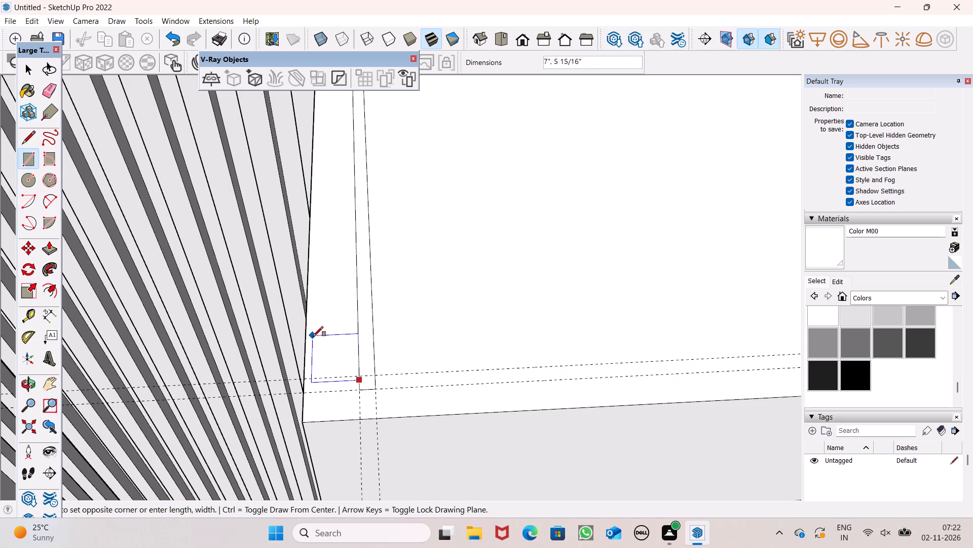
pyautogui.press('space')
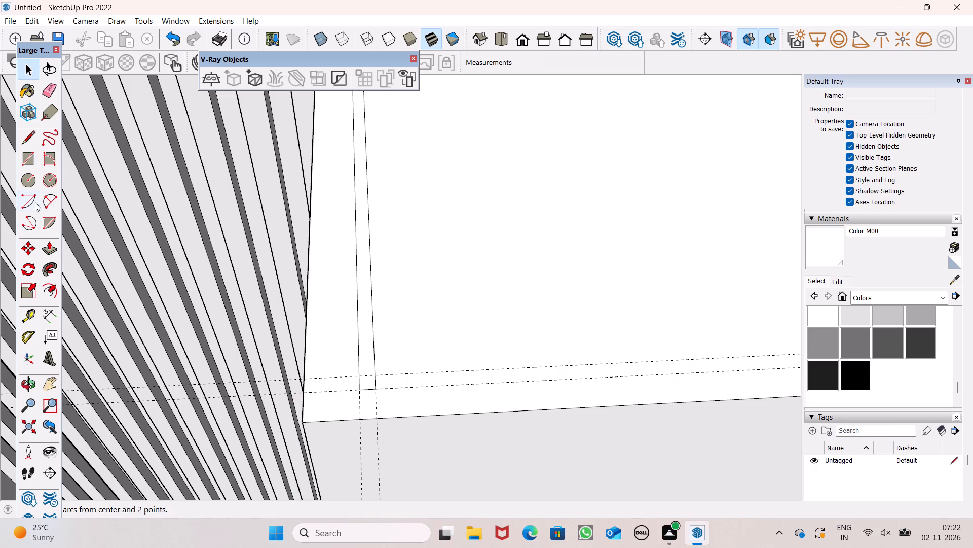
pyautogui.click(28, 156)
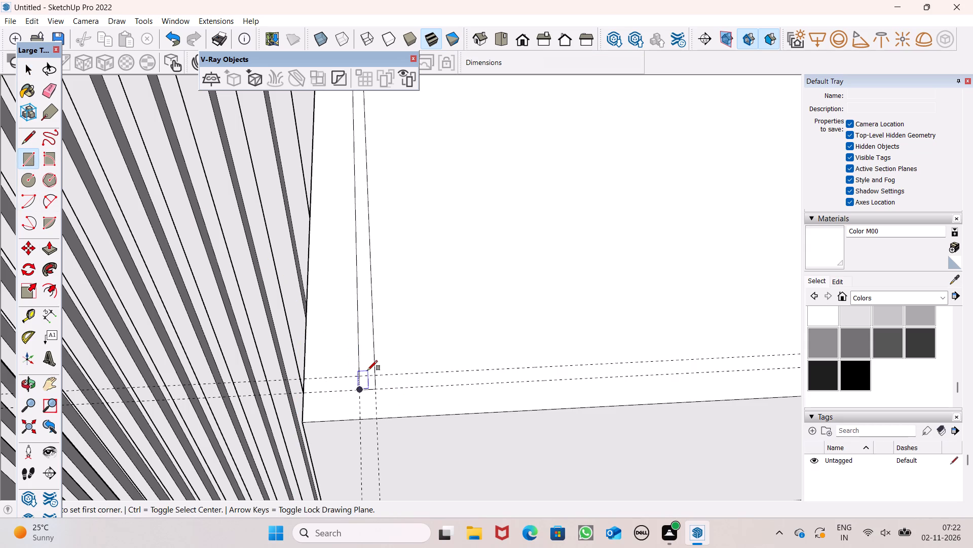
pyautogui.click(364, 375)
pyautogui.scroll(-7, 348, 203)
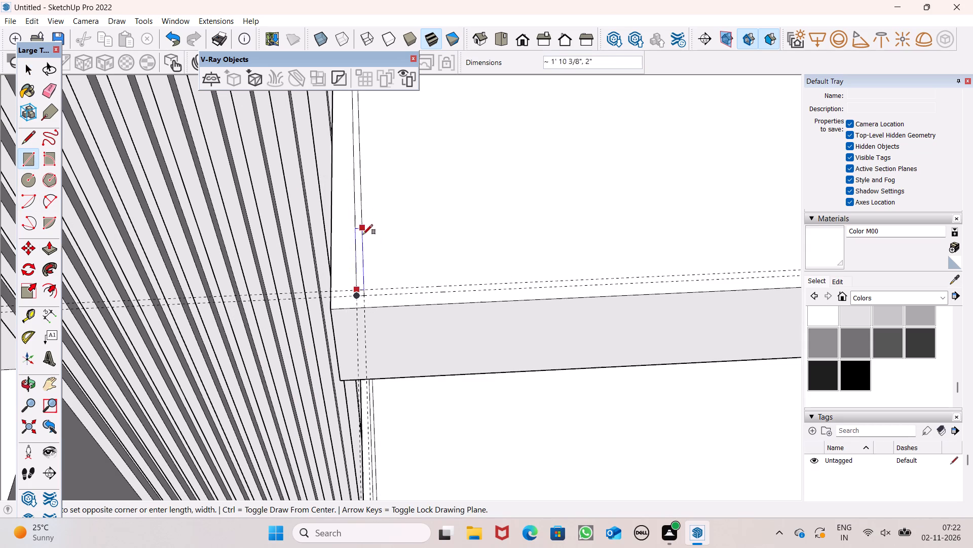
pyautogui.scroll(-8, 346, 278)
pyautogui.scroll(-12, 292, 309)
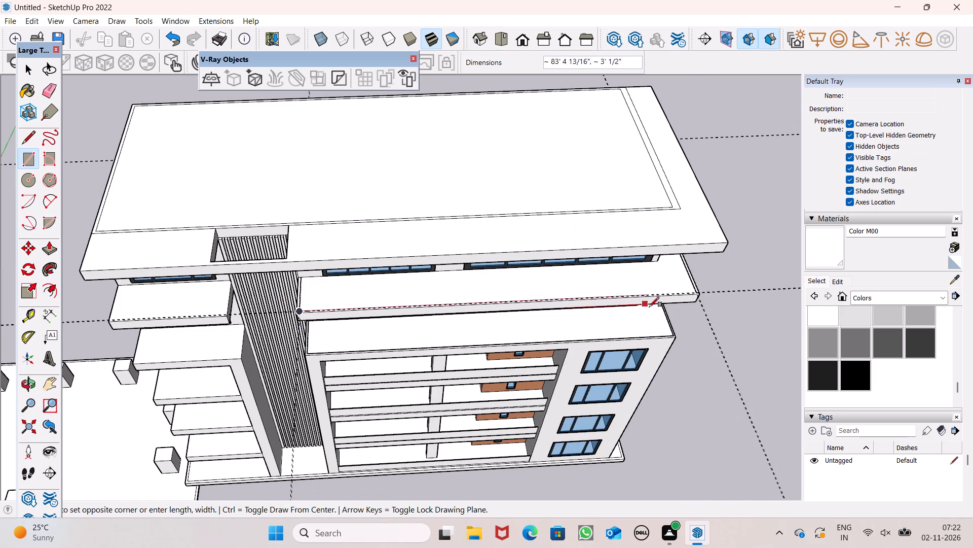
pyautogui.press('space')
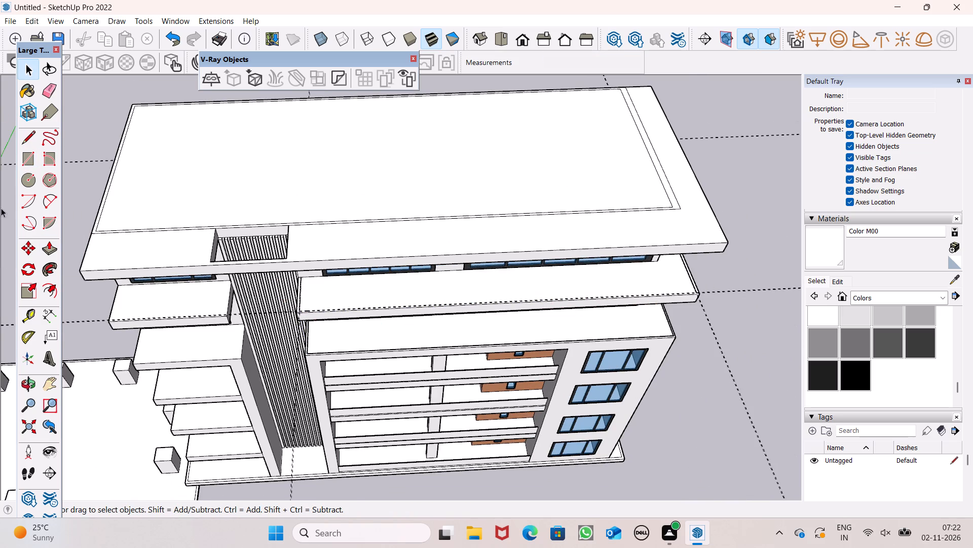
# Draw a rectangle 2" by about 94' 5 7/8" between the guides along the upper slab's front edge, from corner to corner.
pyautogui.click(30, 156)
pyautogui.scroll(5, 300, 353)
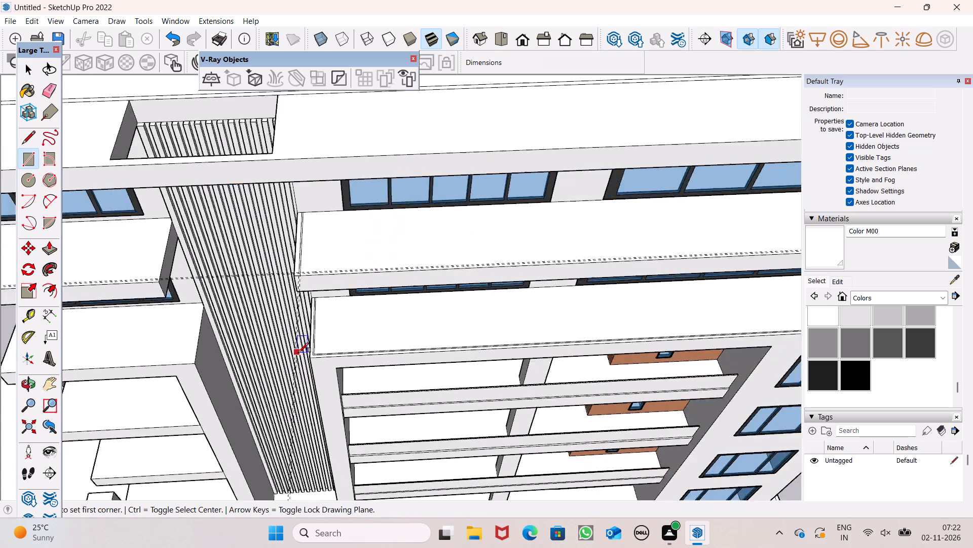
pyautogui.scroll(2, 298, 353)
pyautogui.scroll(8, 292, 284)
pyautogui.scroll(9, 311, 223)
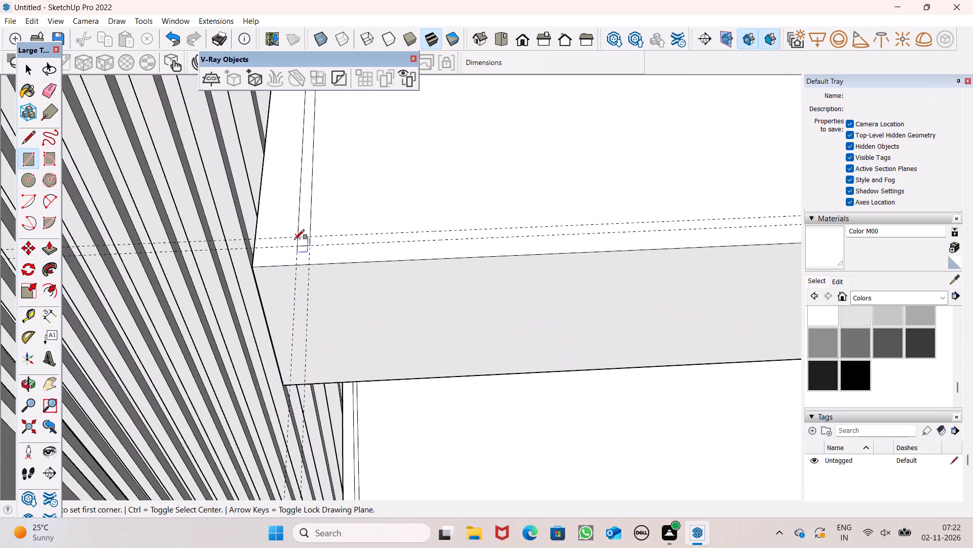
pyautogui.scroll(7, 293, 242)
pyautogui.click(304, 230)
pyautogui.click(304, 253)
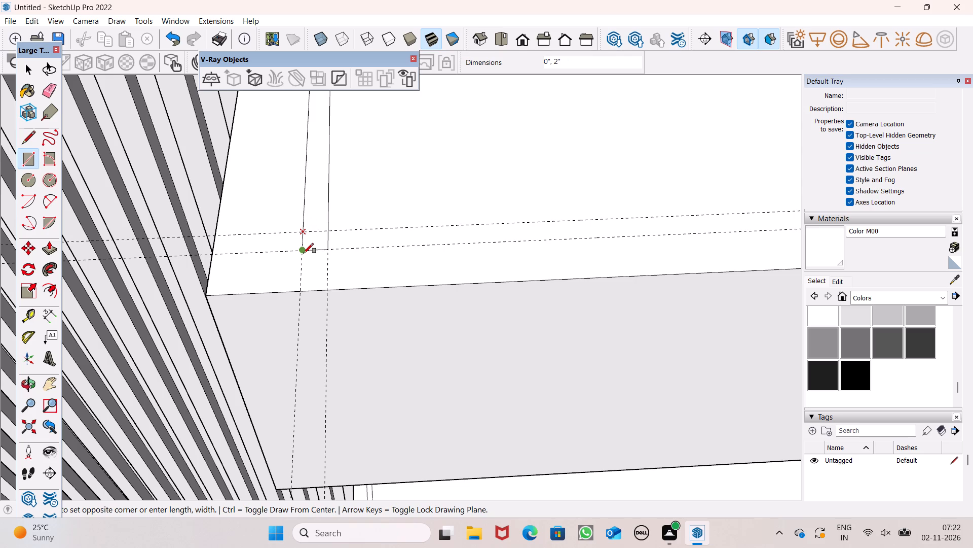
pyautogui.scroll(-6, 518, 239)
pyautogui.scroll(-7, 384, 209)
pyautogui.scroll(-12, 294, 216)
pyautogui.scroll(-6, 391, 216)
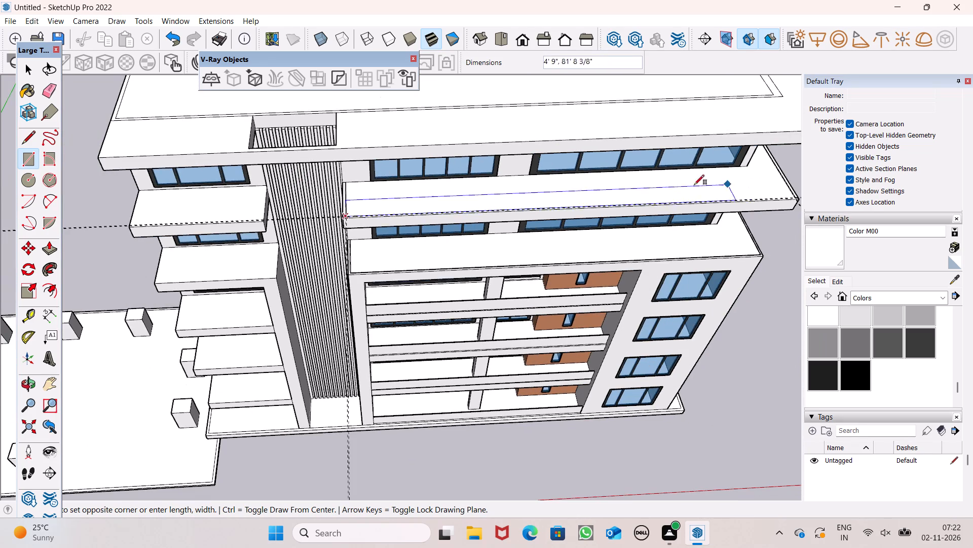
pyautogui.scroll(-5, 458, 215)
pyautogui.scroll(14, 648, 192)
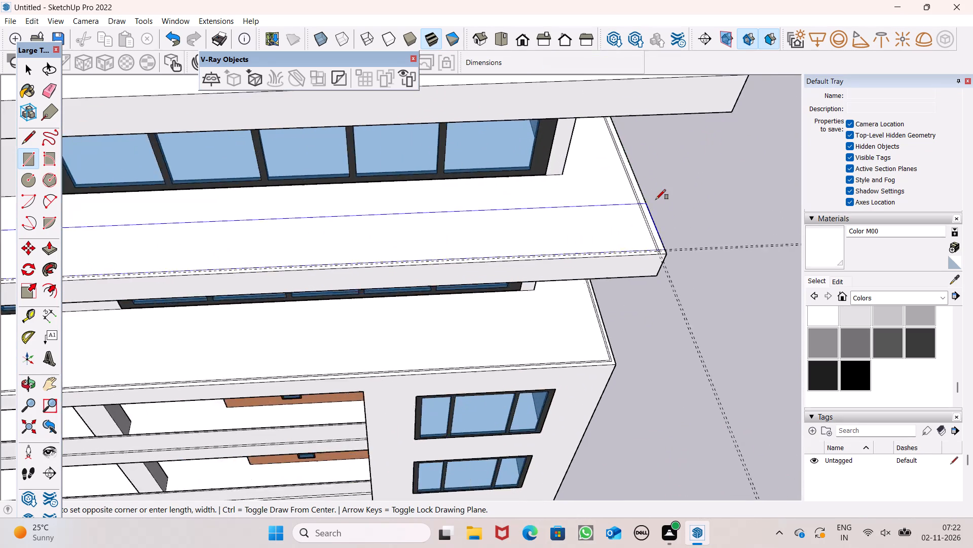
pyautogui.scroll(9, 644, 247)
pyautogui.scroll(8, 675, 285)
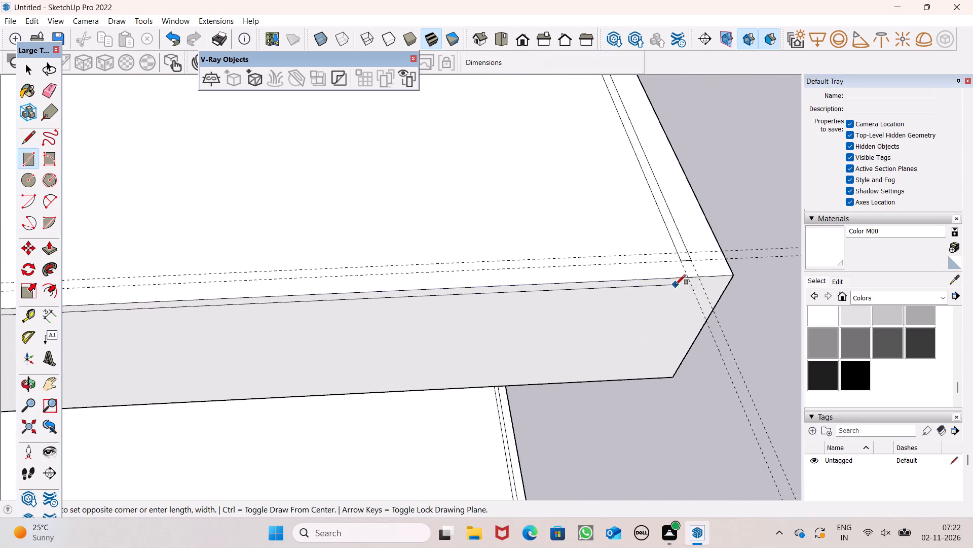
pyautogui.scroll(7, 689, 271)
pyautogui.click(695, 246)
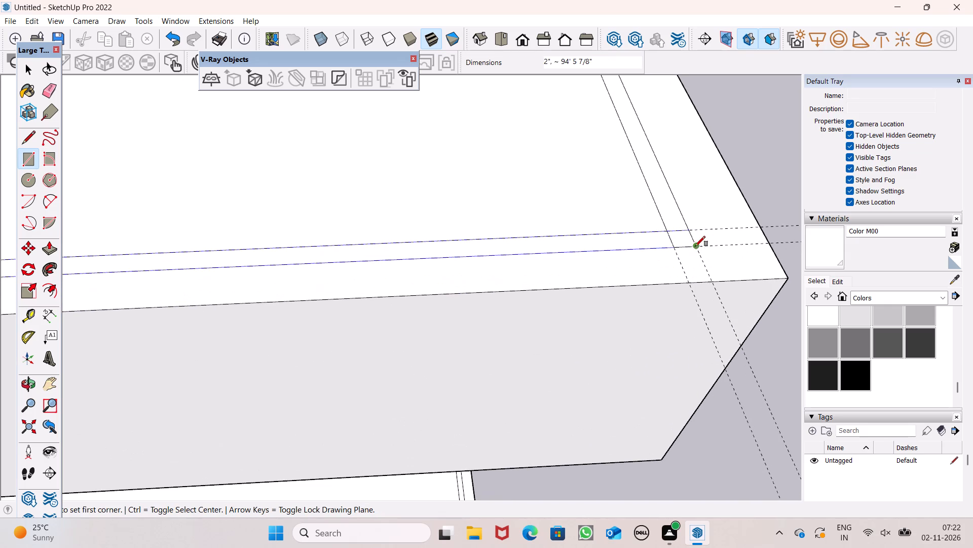
# Erase the four guides crossing at the upper slab's outer front corner, two along the end wall edge and two along the front.
pyautogui.scroll(-6, 599, 196)
pyautogui.click(47, 83)
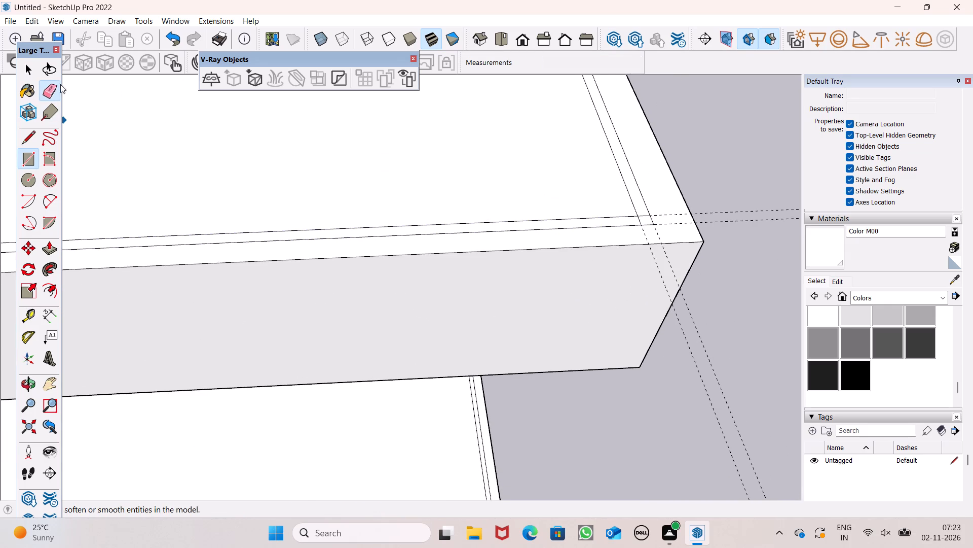
pyautogui.moveTo(726, 352); pyautogui.dragTo(700, 384)
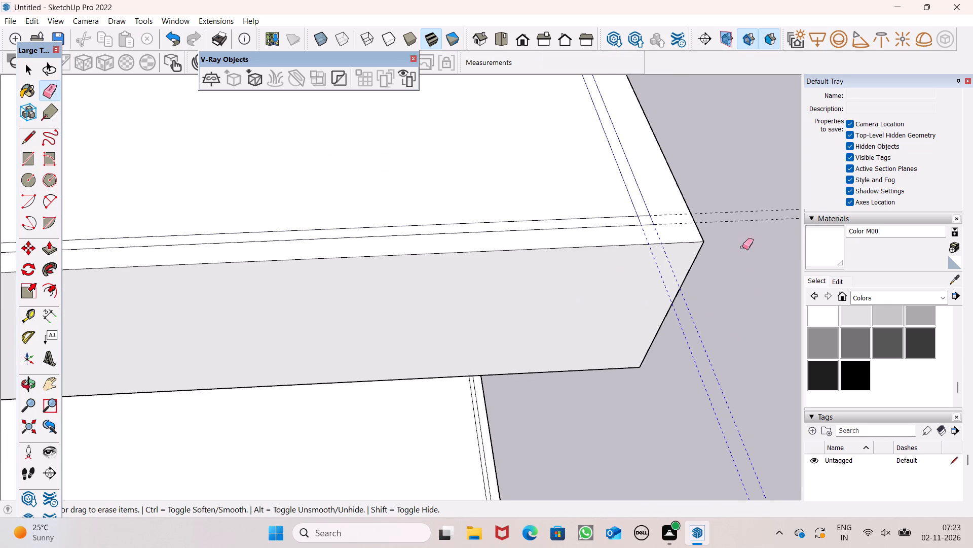
pyautogui.moveTo(727, 192); pyautogui.dragTo(742, 233)
pyautogui.moveTo(711, 211); pyautogui.dragTo(717, 218)
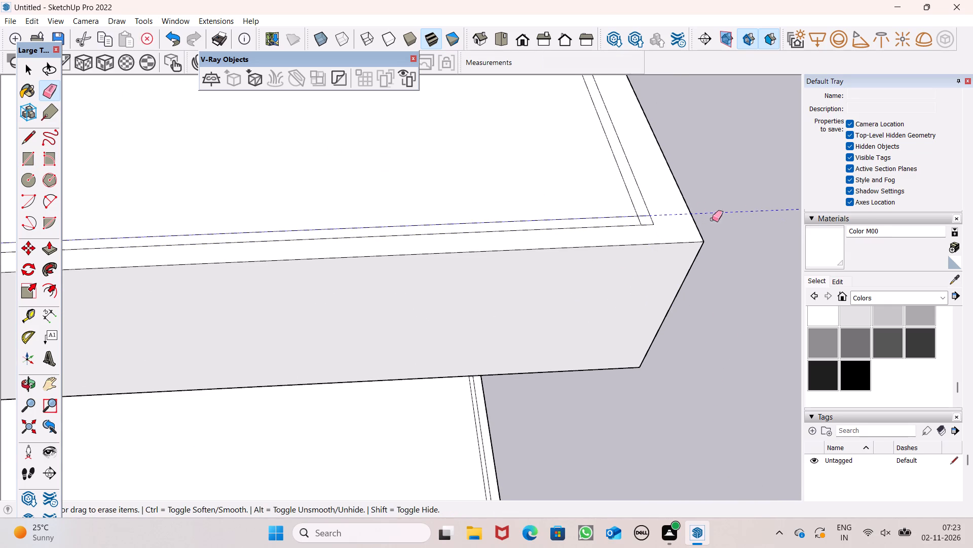
# Erase the overlapping strip lines inside the outer front corner to join the end and front strips.
pyautogui.scroll(16, 627, 222)
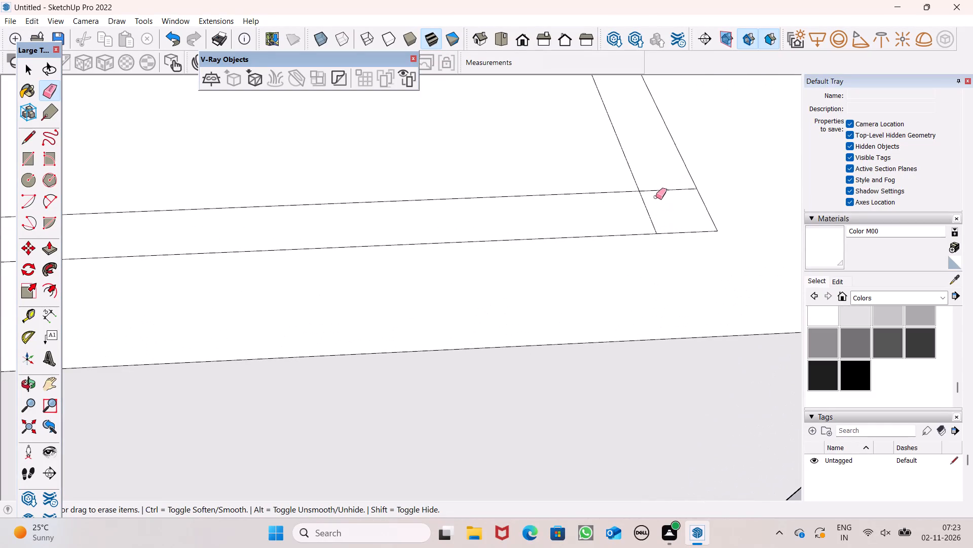
pyautogui.moveTo(663, 178); pyautogui.dragTo(649, 224)
# Erase the overlapping strip lines and the two remaining guides at the upper slab's front corner beside the vertical fins.
pyautogui.scroll(-7, 634, 185)
pyautogui.scroll(-7, 676, 208)
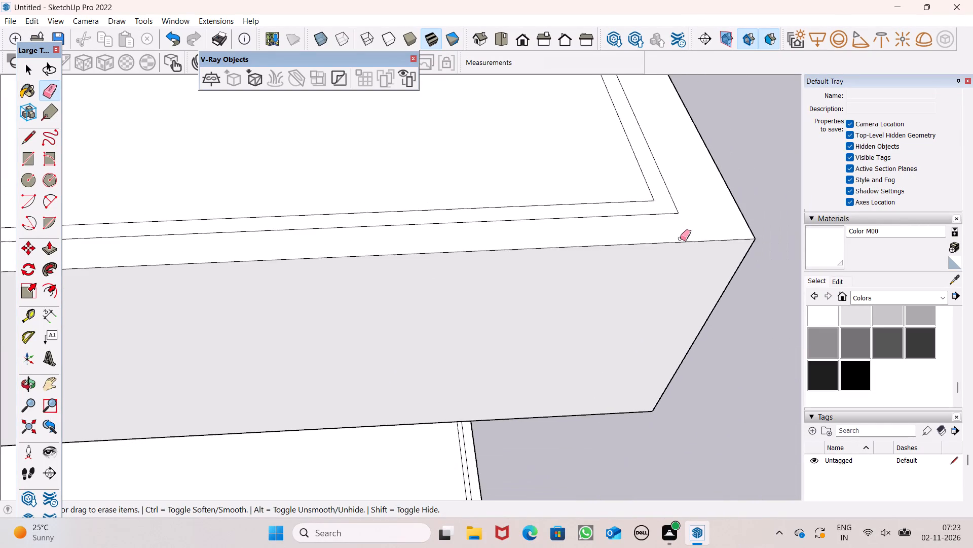
pyautogui.scroll(-13, 680, 238)
pyautogui.scroll(-16, 680, 243)
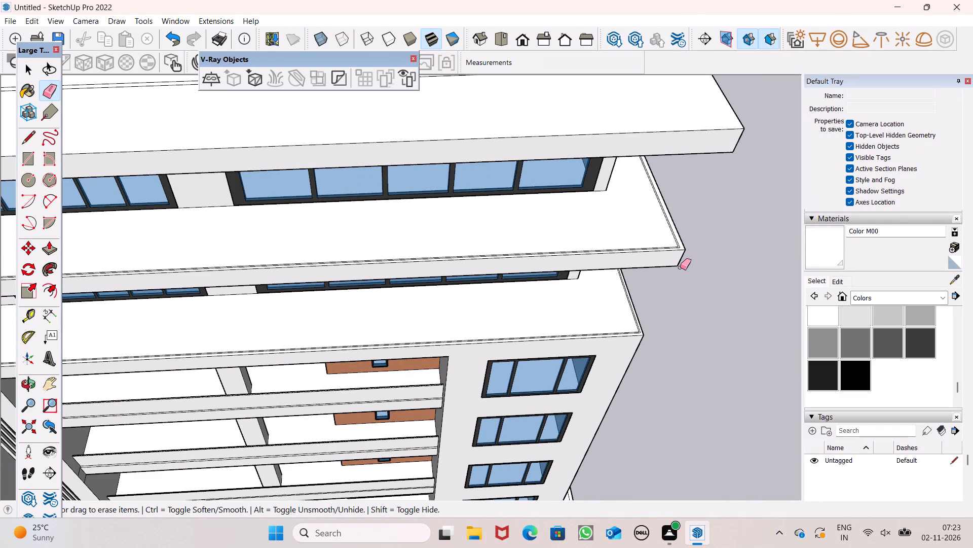
pyautogui.scroll(-5, 680, 267)
pyautogui.moveTo(680, 271); pyautogui.dragTo(671, 260, button='middle')
pyautogui.scroll(-7, 674, 250)
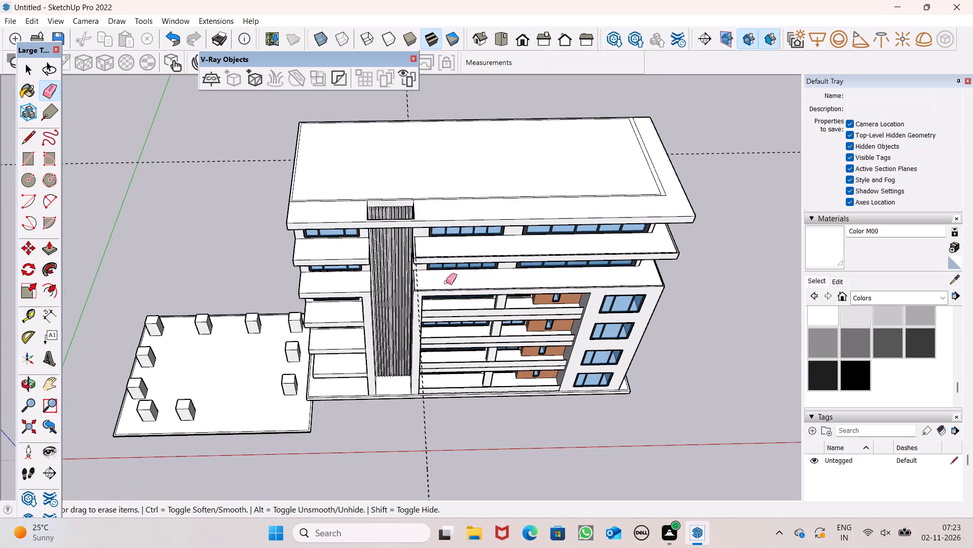
pyautogui.scroll(16, 439, 277)
pyautogui.scroll(10, 317, 130)
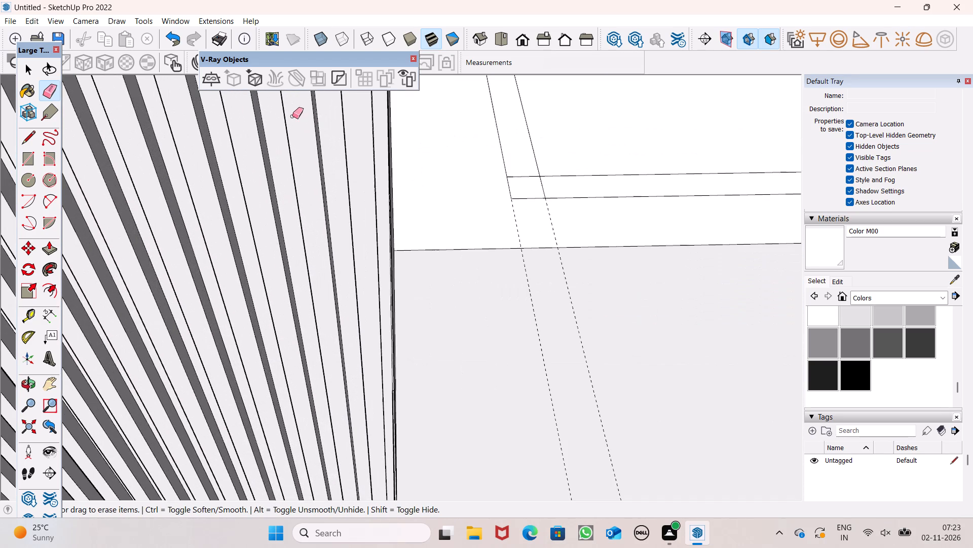
pyautogui.scroll(5, 589, 185)
pyautogui.moveTo(481, 157); pyautogui.dragTo(521, 192)
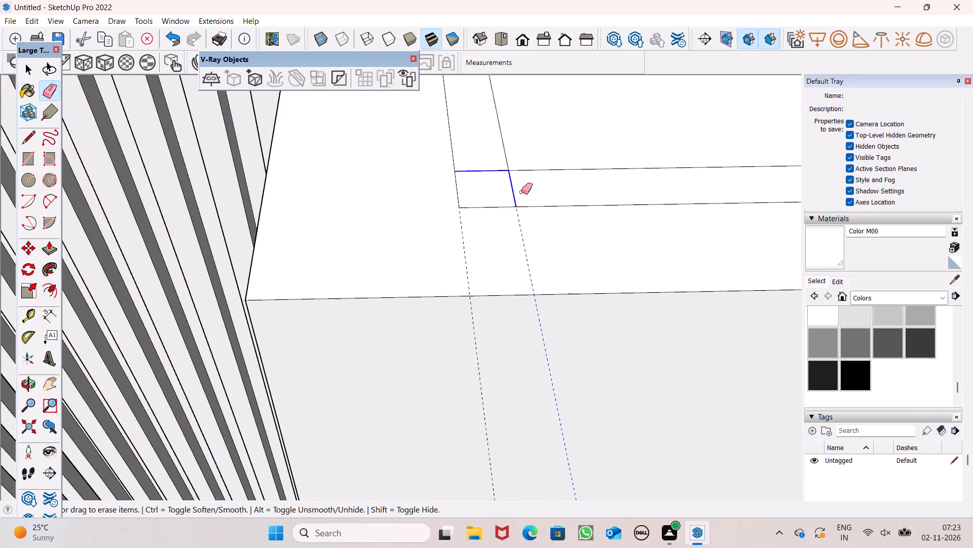
pyautogui.moveTo(515, 259); pyautogui.dragTo(457, 268)
# Push/Pull the upper projecting slab's 2" edge strip up 4' as a parapet.
pyautogui.scroll(-15, 500, 141)
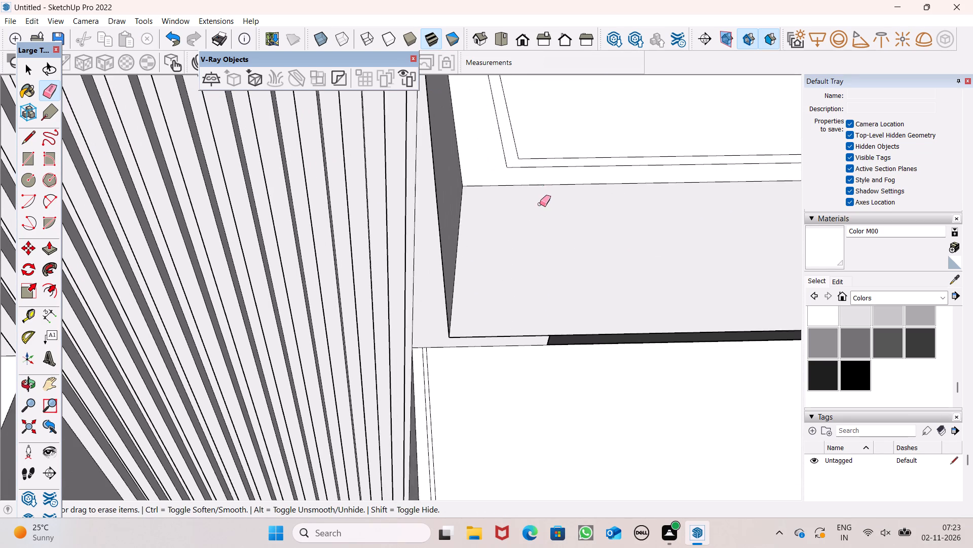
pyautogui.scroll(-8, 525, 199)
pyautogui.scroll(-5, 472, 272)
pyautogui.scroll(1, 472, 387)
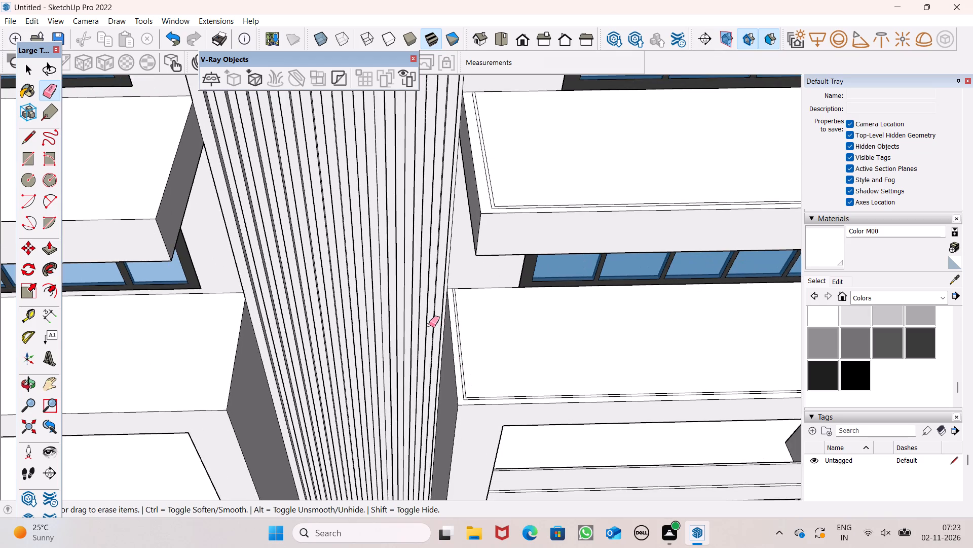
pyautogui.scroll(-6, 429, 325)
pyautogui.click(47, 250)
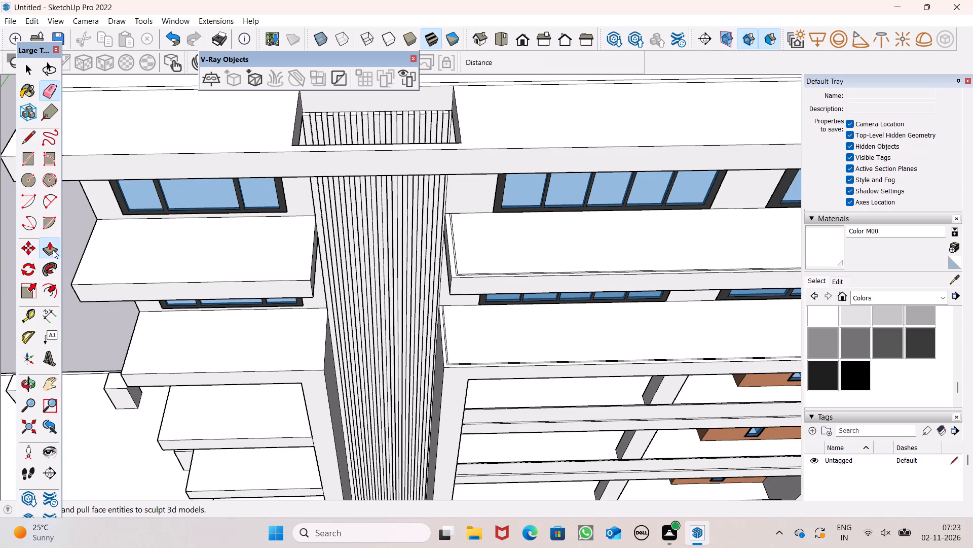
pyautogui.scroll(7, 426, 220)
pyautogui.keyDown('ctrl'); pyautogui.scroll(6, 479, 307); pyautogui.keyUp('ctrl')
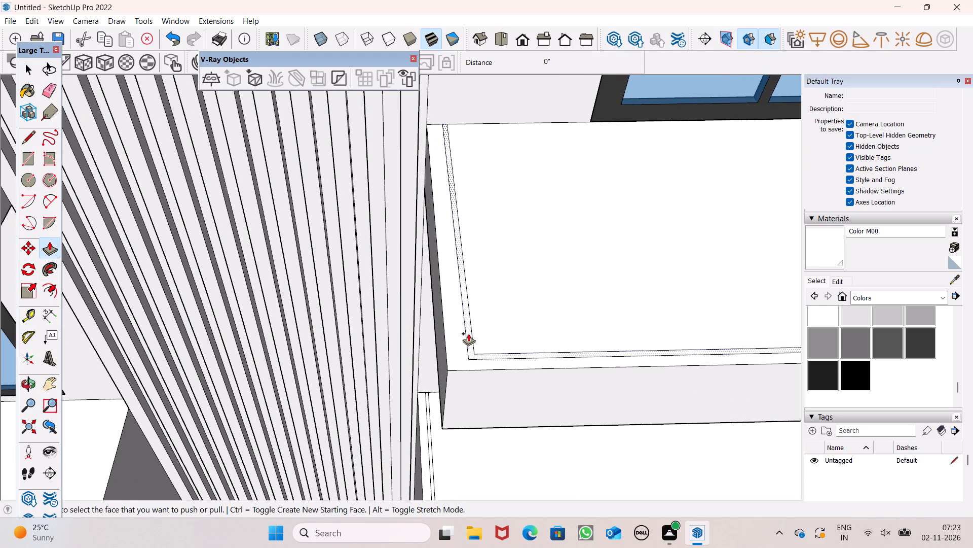
pyautogui.moveTo(468, 333); pyautogui.dragTo(457, 196)
pyautogui.write("4'")
pyautogui.press('Return')
# Push/Pull the 2" edge strip on the projecting slab one level below up 4'.
pyautogui.scroll(-7, 457, 196)
pyautogui.scroll(4, 451, 439)
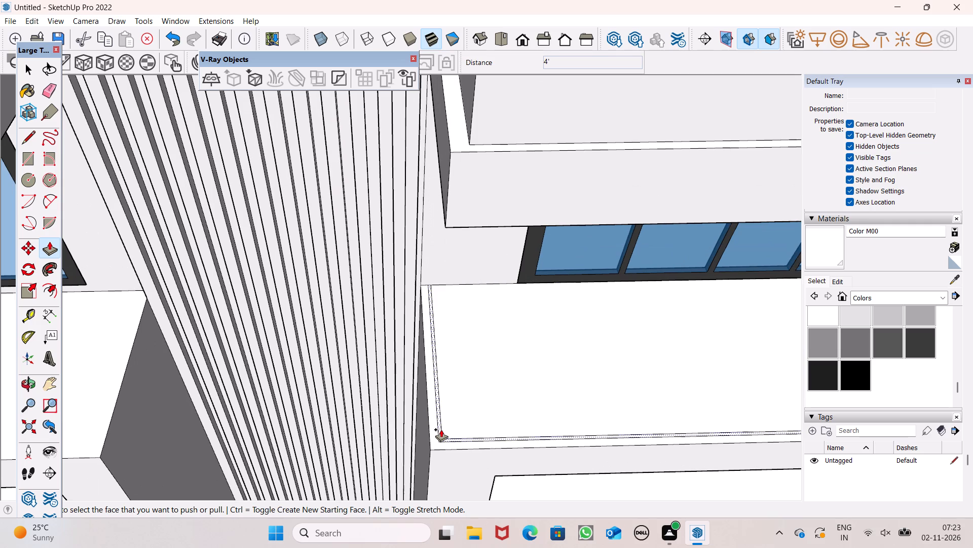
pyautogui.click(441, 429)
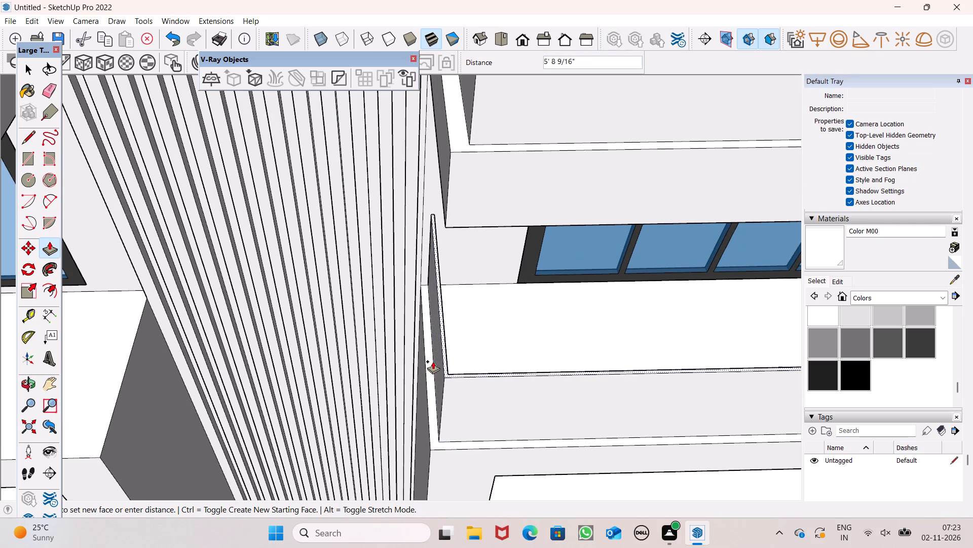
pyautogui.write("4'")
pyautogui.press('Return')
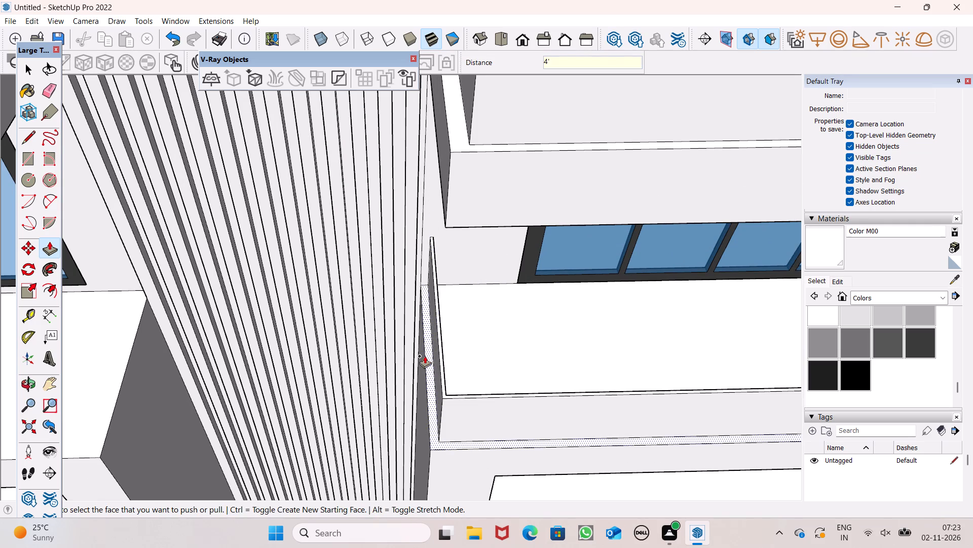
# Erase the remaining long guide running past the top of the building.
pyautogui.scroll(-3, 425, 356)
pyautogui.press('space')
pyautogui.moveTo(454, 386); pyautogui.dragTo(414, 198, button='middle')
pyautogui.scroll(-4, 413, 198)
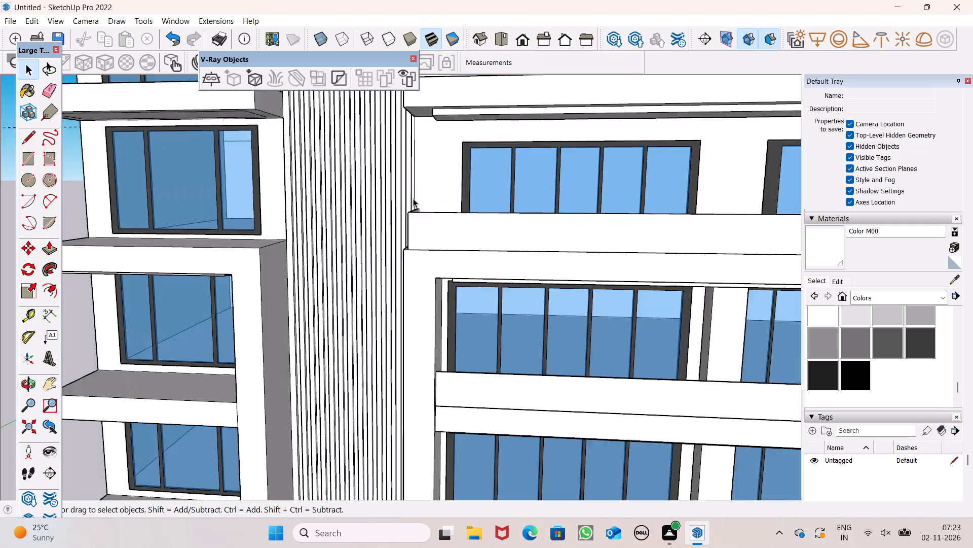
pyautogui.scroll(-10, 413, 198)
pyautogui.moveTo(437, 276); pyautogui.dragTo(488, 335, button='middle')
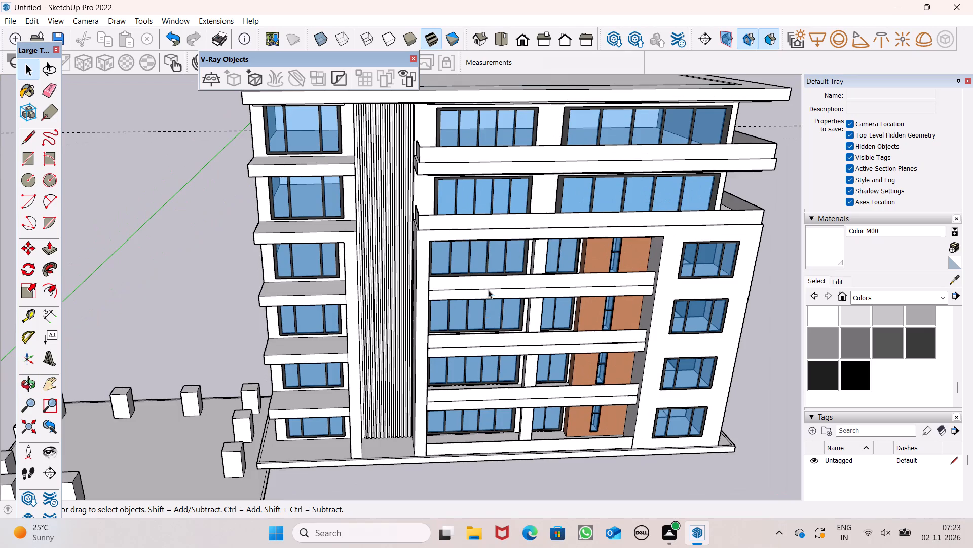
pyautogui.scroll(-4, 508, 284)
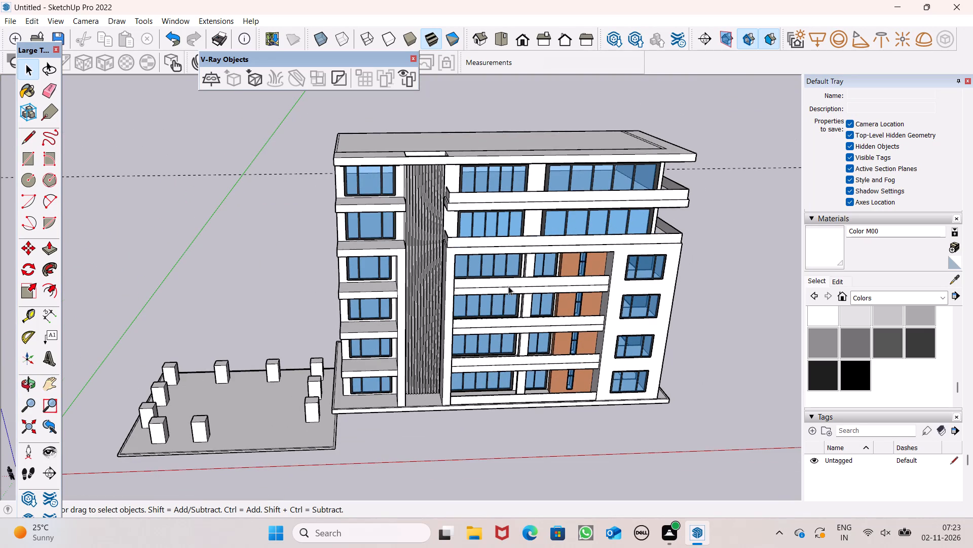
pyautogui.scroll(-2, 491, 289)
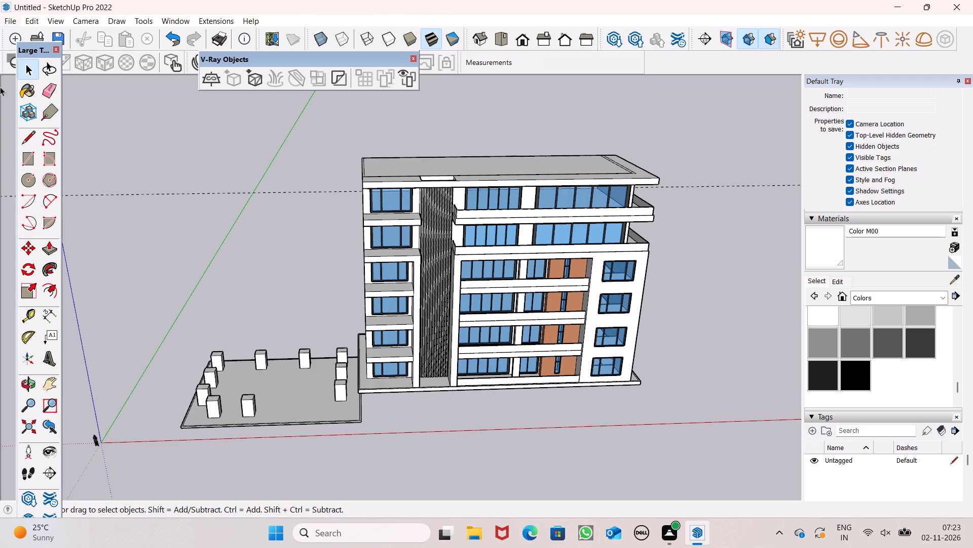
pyautogui.scroll(-1, 681, 238)
pyautogui.click(47, 99)
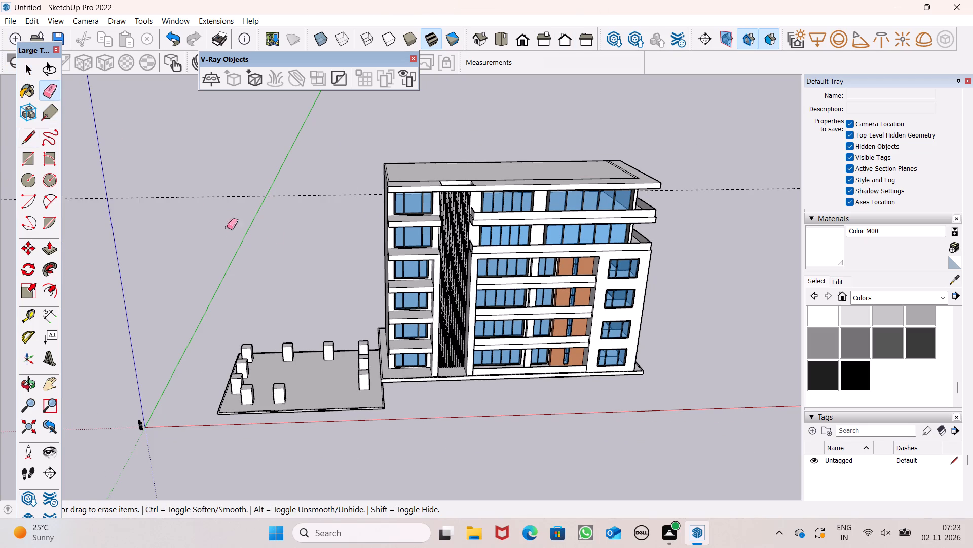
pyautogui.moveTo(305, 209); pyautogui.dragTo(305, 185)
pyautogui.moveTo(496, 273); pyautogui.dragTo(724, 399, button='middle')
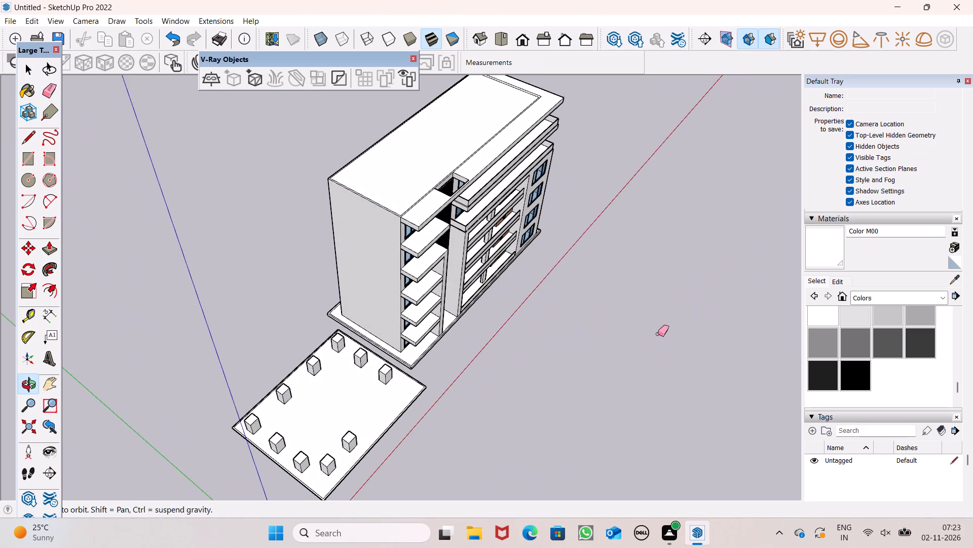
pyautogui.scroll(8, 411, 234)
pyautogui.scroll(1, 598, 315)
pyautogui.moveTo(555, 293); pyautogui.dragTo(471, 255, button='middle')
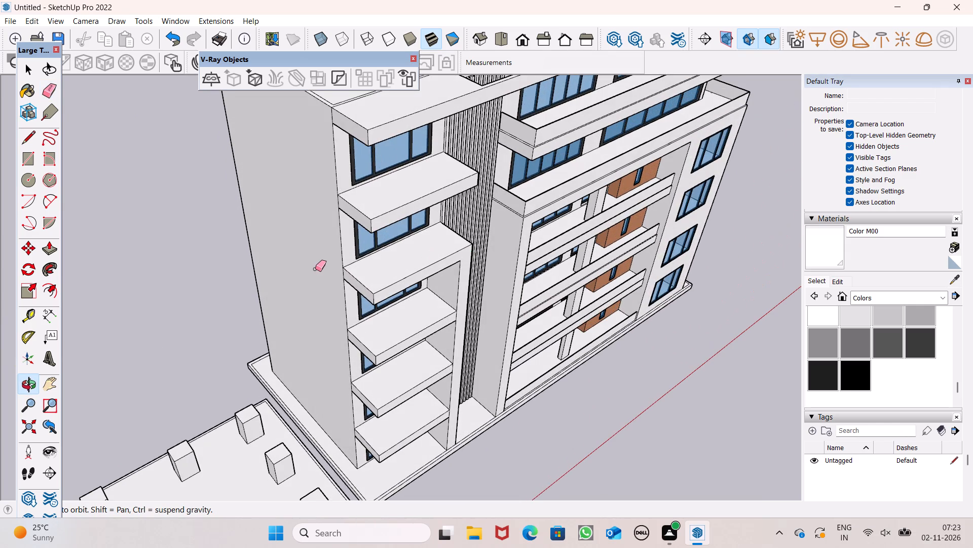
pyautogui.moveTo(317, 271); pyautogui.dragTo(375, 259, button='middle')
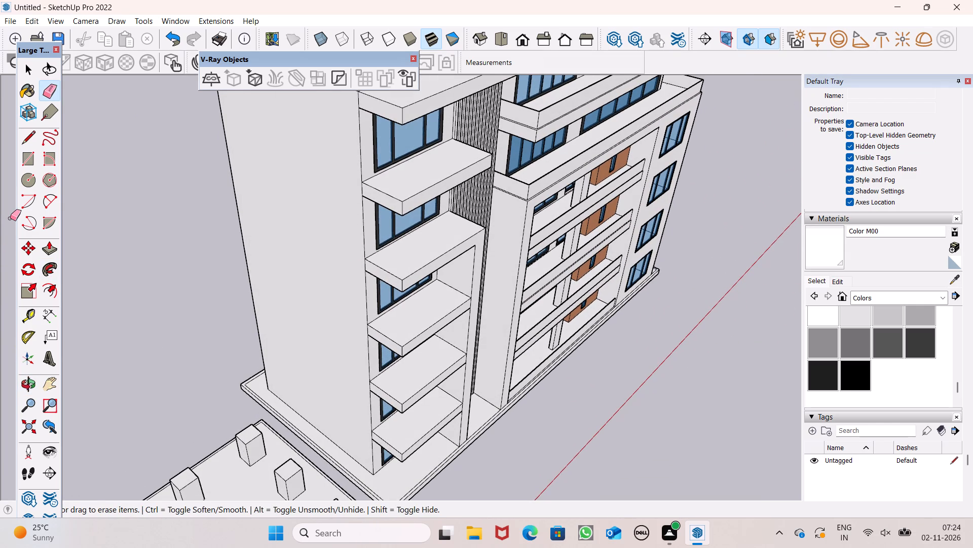
# On the upper balcony slab, place a guide about 8" inside the end edge by the blank wall and another 2" further in.
pyautogui.moveTo(420, 263); pyautogui.dragTo(310, 180, button='middle')
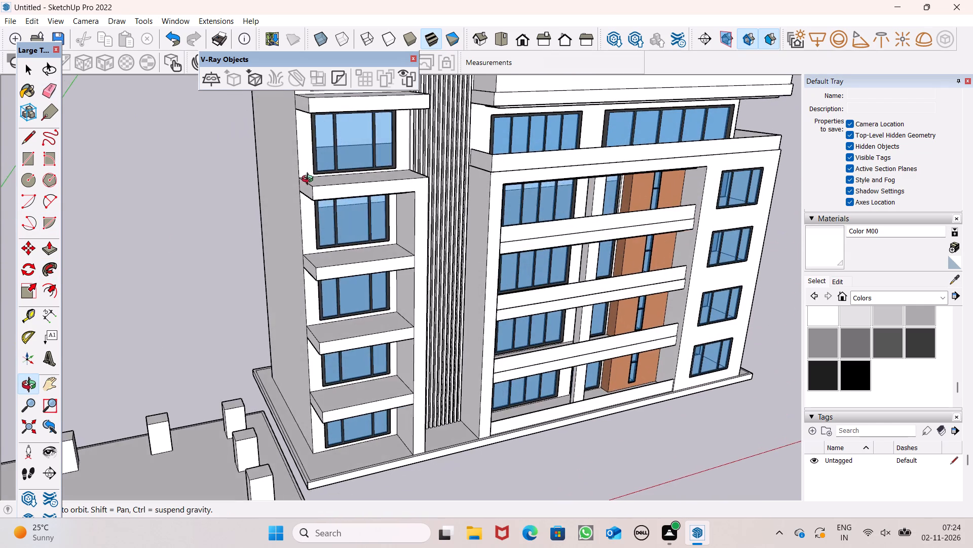
pyautogui.moveTo(310, 180); pyautogui.dragTo(307, 217, button='middle')
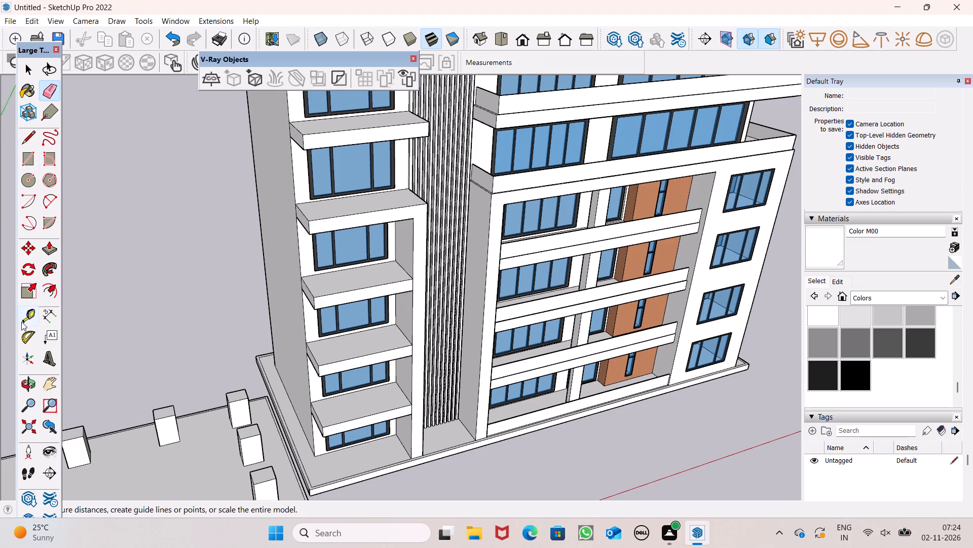
pyautogui.click(24, 319)
pyautogui.scroll(1, 592, 207)
pyautogui.scroll(-3, 593, 207)
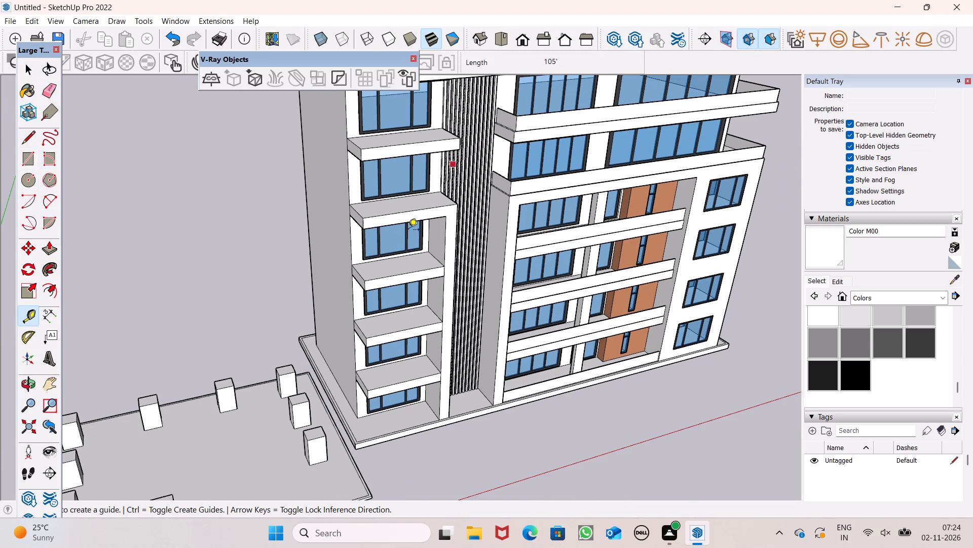
pyautogui.scroll(-6, 389, 234)
pyautogui.moveTo(416, 244); pyautogui.dragTo(521, 314, button='middle')
pyautogui.scroll(4, 330, 161)
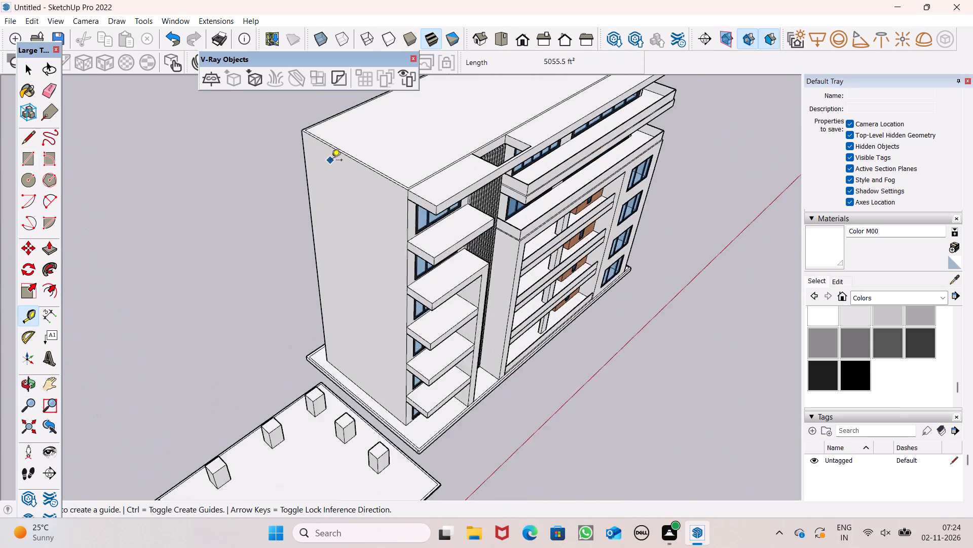
pyautogui.scroll(6, 331, 161)
pyautogui.moveTo(370, 385); pyautogui.dragTo(431, 406, button='middle')
pyautogui.scroll(1, 430, 406)
pyautogui.scroll(6, 627, 313)
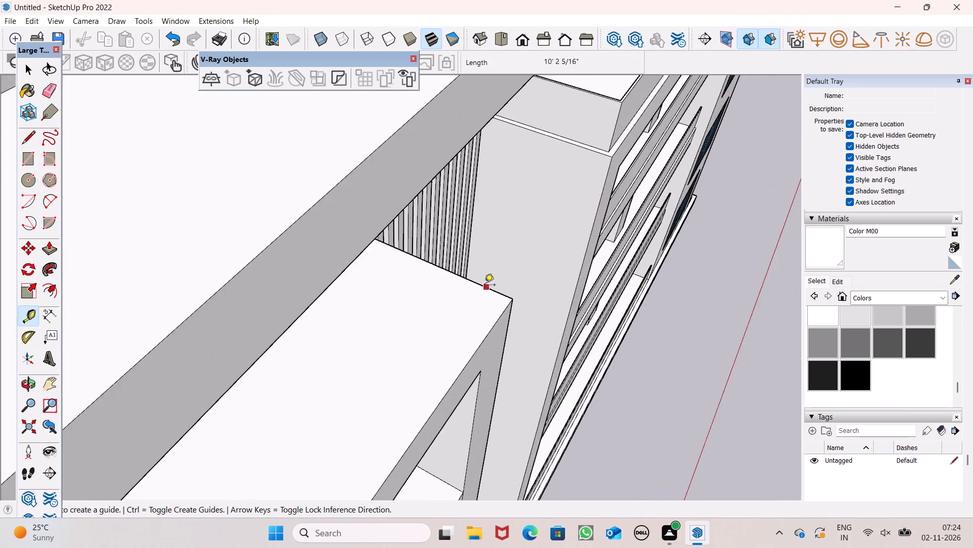
pyautogui.scroll(-8, 483, 285)
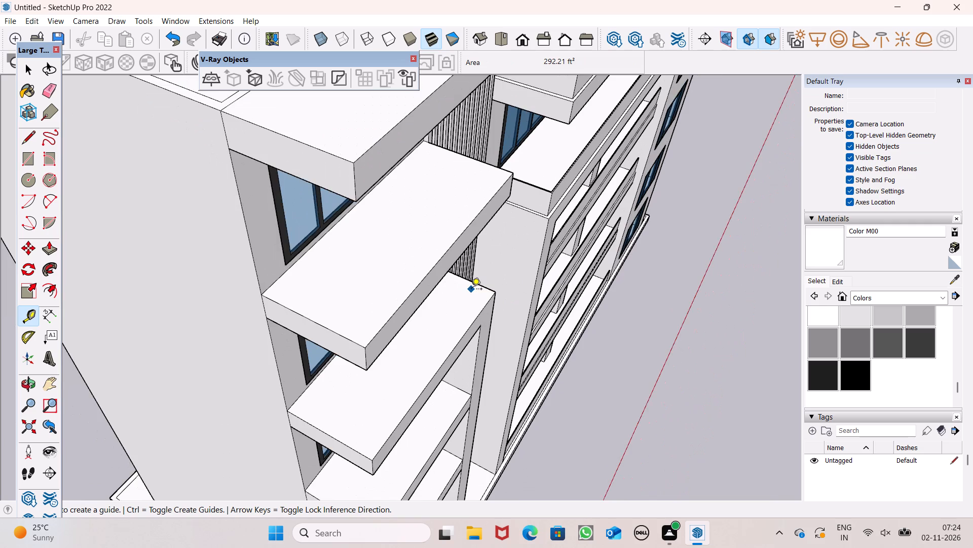
pyautogui.scroll(-4, 537, 200)
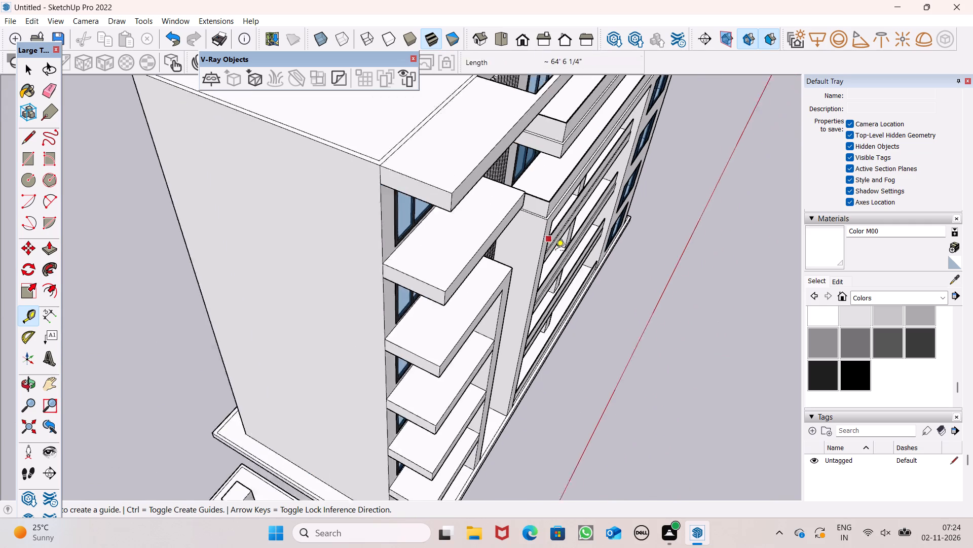
pyautogui.scroll(-2, 555, 251)
pyautogui.moveTo(514, 269); pyautogui.dragTo(528, 259, button='middle')
pyautogui.scroll(7, 425, 212)
pyautogui.scroll(6, 532, 296)
pyautogui.scroll(4, 453, 294)
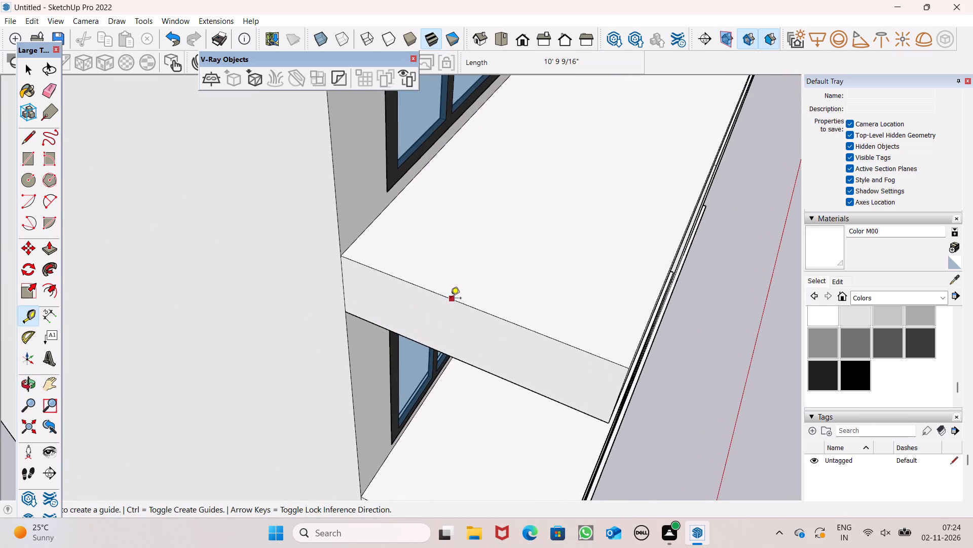
pyautogui.moveTo(450, 299); pyautogui.dragTo(459, 287)
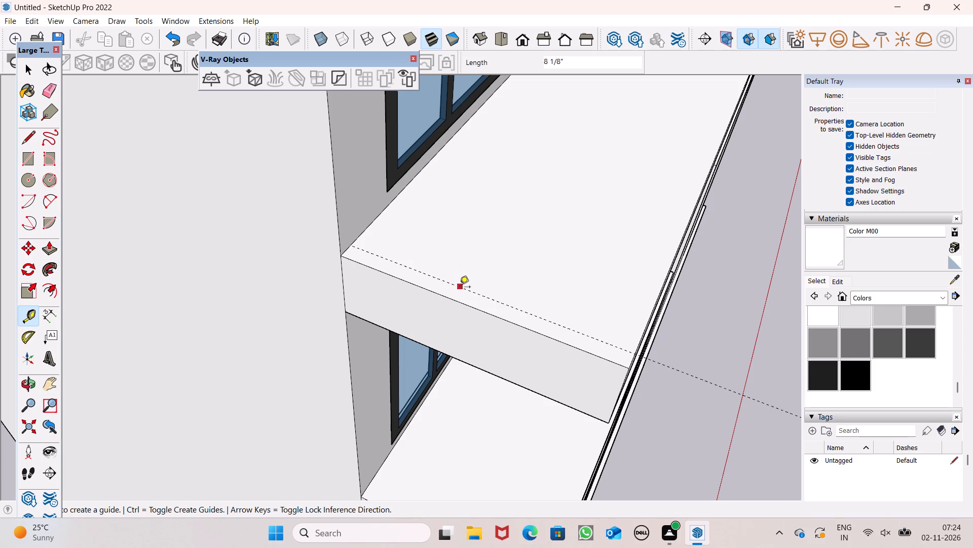
pyautogui.scroll(1, 505, 332)
pyautogui.scroll(-2, 390, 286)
pyautogui.moveTo(510, 337); pyautogui.dragTo(510, 397, button='middle')
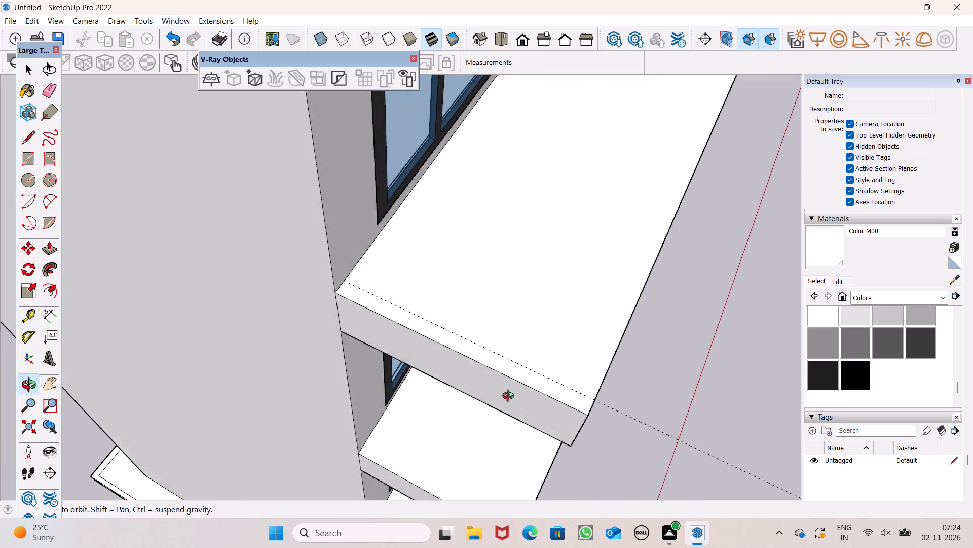
pyautogui.moveTo(510, 397); pyautogui.dragTo(510, 408, button='middle')
pyautogui.scroll(4, 540, 386)
pyautogui.moveTo(523, 386); pyautogui.dragTo(528, 372)
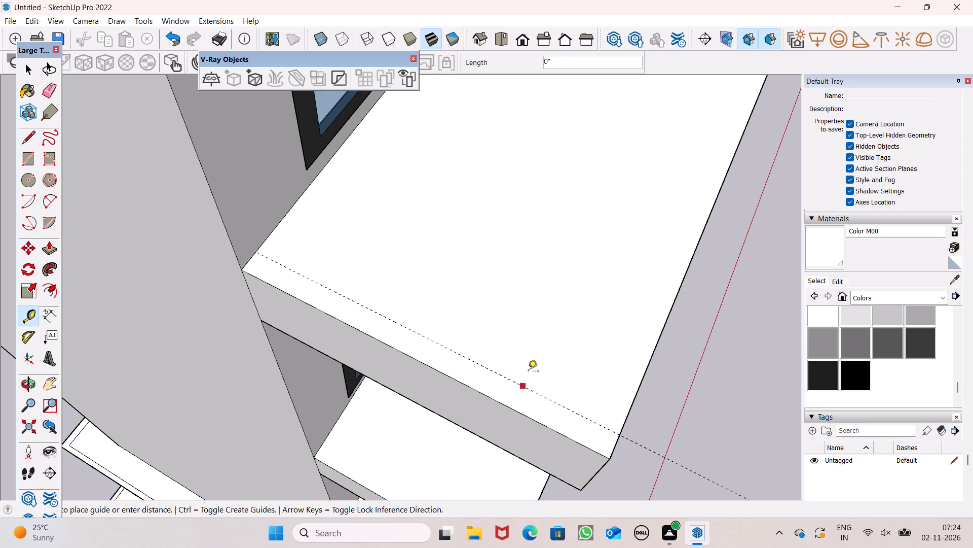
pyautogui.moveTo(528, 372); pyautogui.dragTo(538, 347)
pyautogui.press('2')
pyautogui.hotkey('shift', '"')
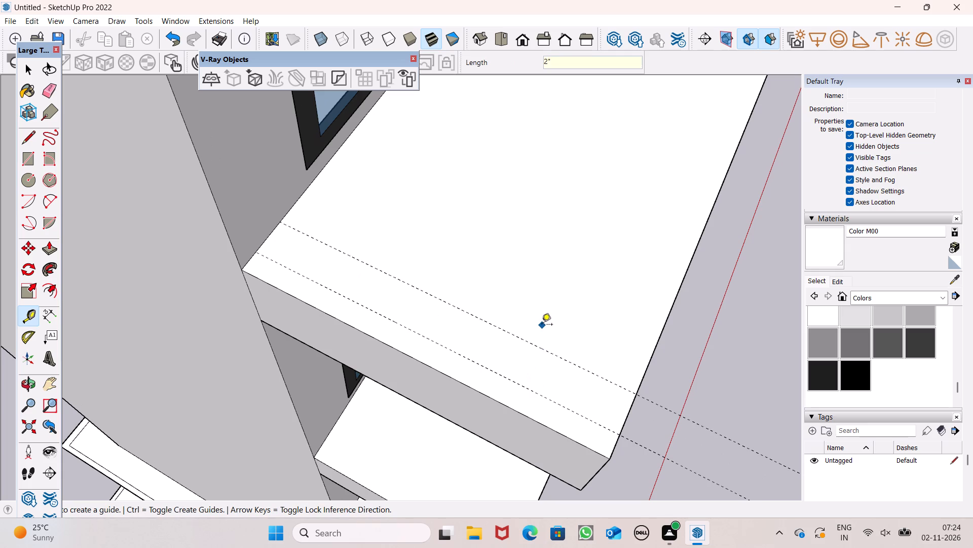
pyautogui.press('Return')
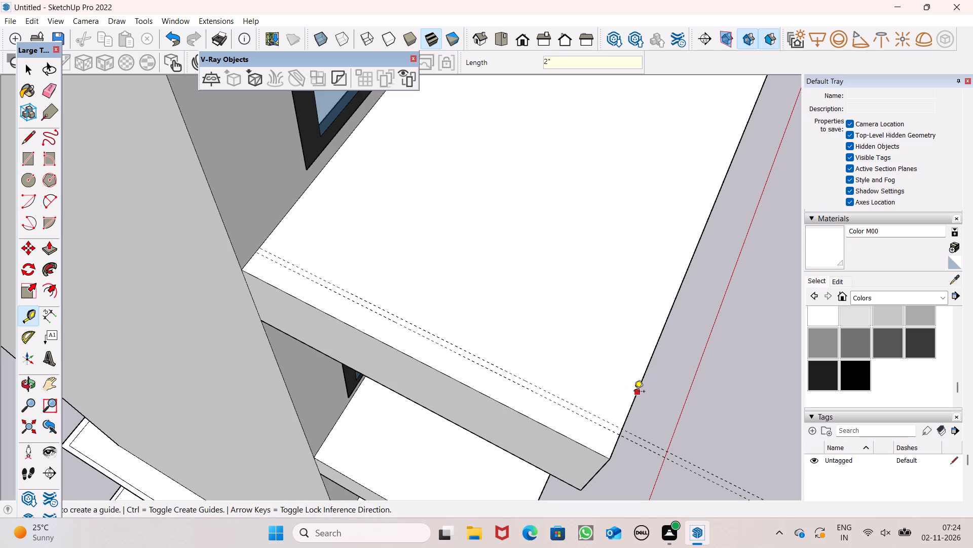
# Place a guide just inside the same slab's long front edge and a second guide 2" further in.
pyautogui.moveTo(635, 393); pyautogui.dragTo(618, 394)
pyautogui.moveTo(618, 394); pyautogui.dragTo(591, 393)
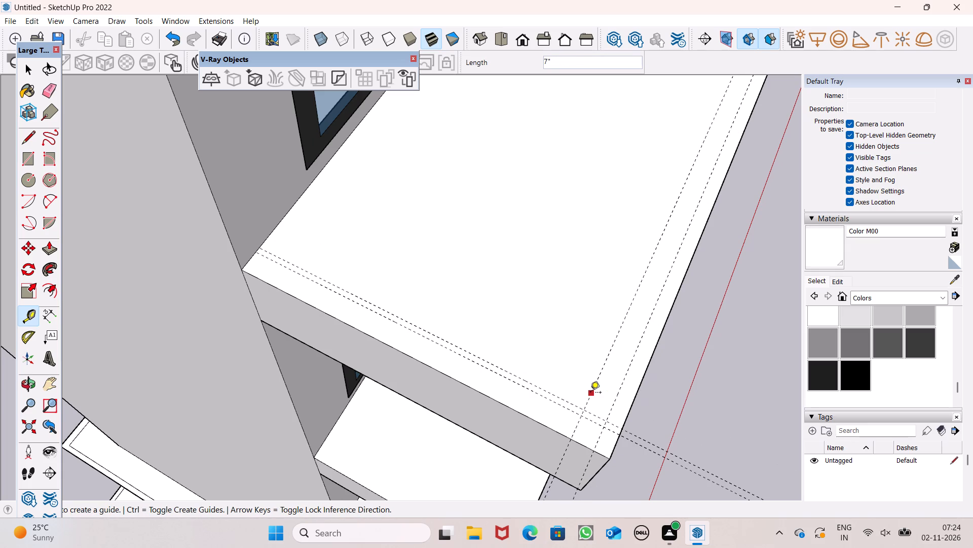
pyautogui.press('2')
pyautogui.hotkey('shift', '"')
pyautogui.press('Return')
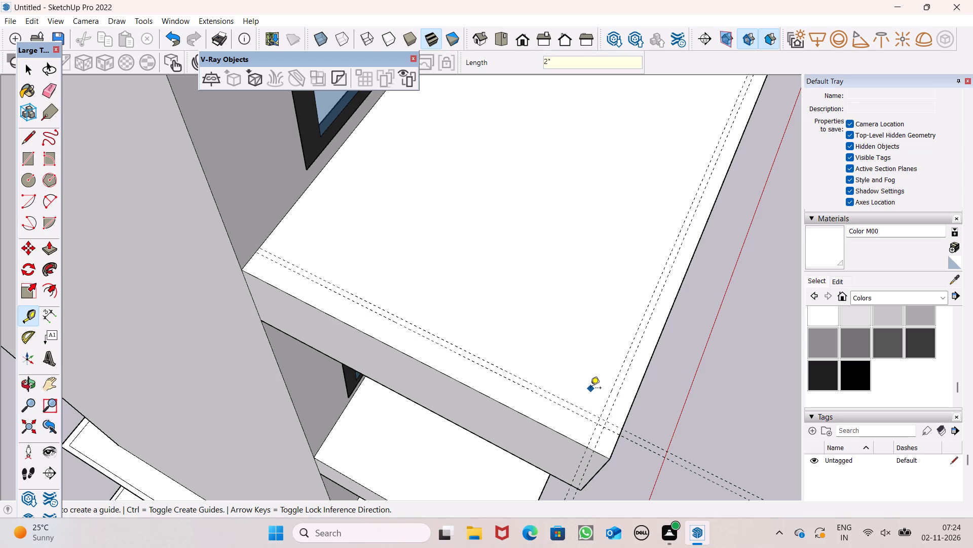
# Place a guide about 5 5/8" inside the same slab's end edge beside the vertical fins and another 2" further in.
pyautogui.scroll(-7, 594, 306)
pyautogui.moveTo(582, 281); pyautogui.dragTo(0, 180, button='middle')
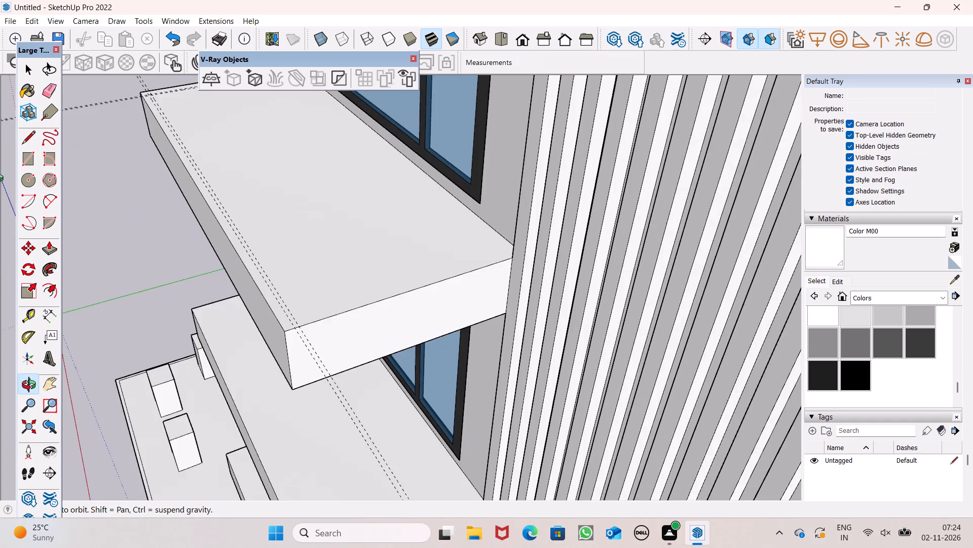
pyautogui.moveTo(0, 180); pyautogui.dragTo(21, 201, button='middle')
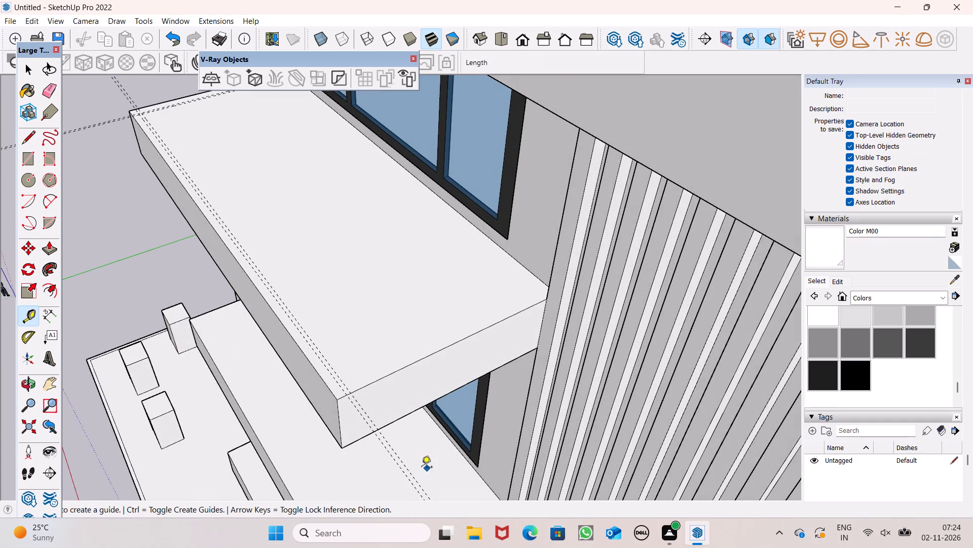
pyautogui.scroll(7, 299, 349)
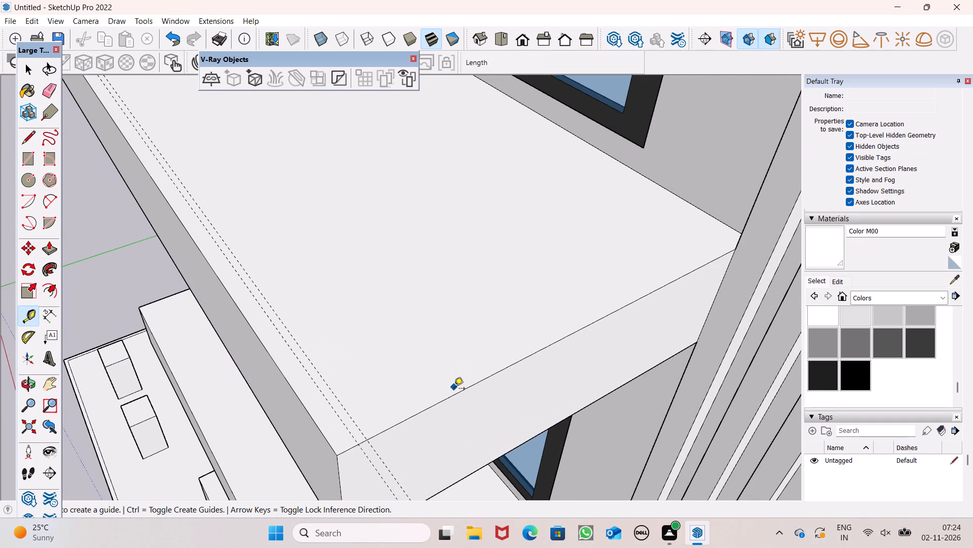
pyautogui.moveTo(454, 391); pyautogui.dragTo(441, 376)
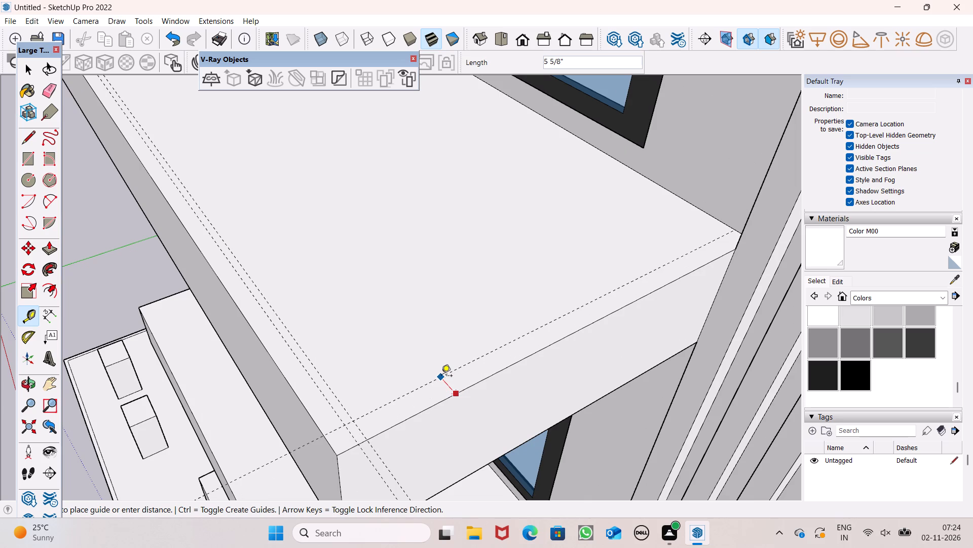
pyautogui.moveTo(441, 376); pyautogui.dragTo(441, 378)
pyautogui.moveTo(441, 379); pyautogui.dragTo(420, 320)
pyautogui.press('2')
pyautogui.hotkey('shift', '"')
pyautogui.press('Return')
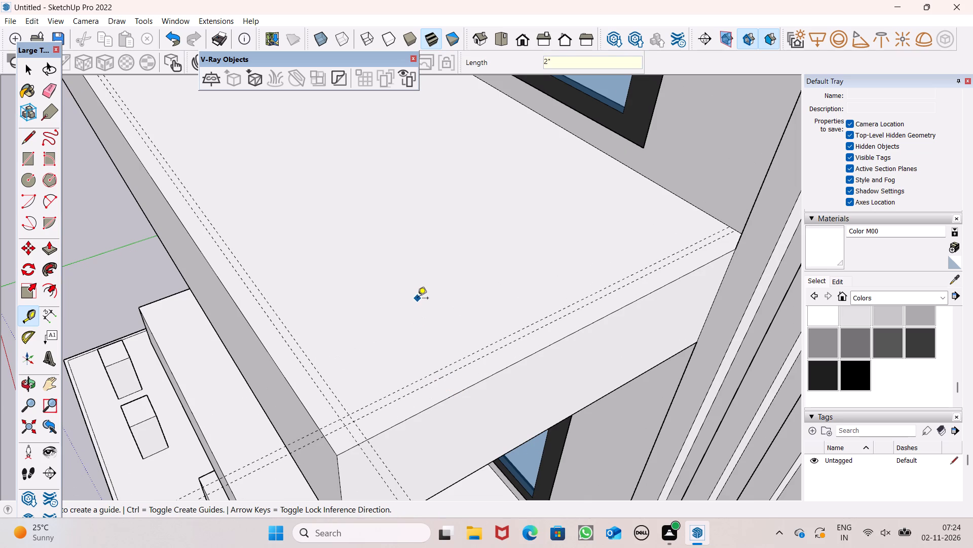
# On the balcony slab one level below, place a guide inside the end edge beside the fins and another 2" further in.
pyautogui.scroll(-6, 591, 116)
pyautogui.scroll(-5, 622, 200)
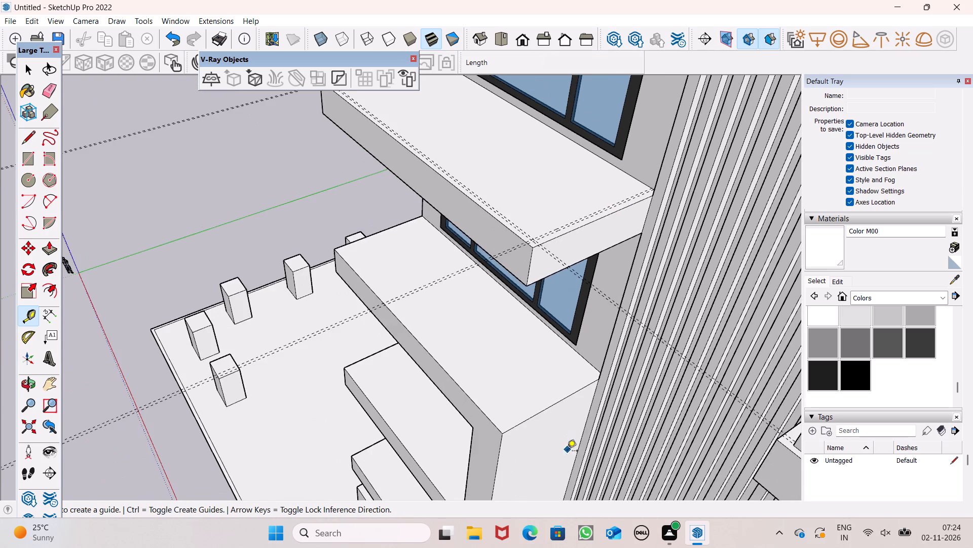
pyautogui.scroll(7, 562, 458)
pyautogui.scroll(5, 455, 385)
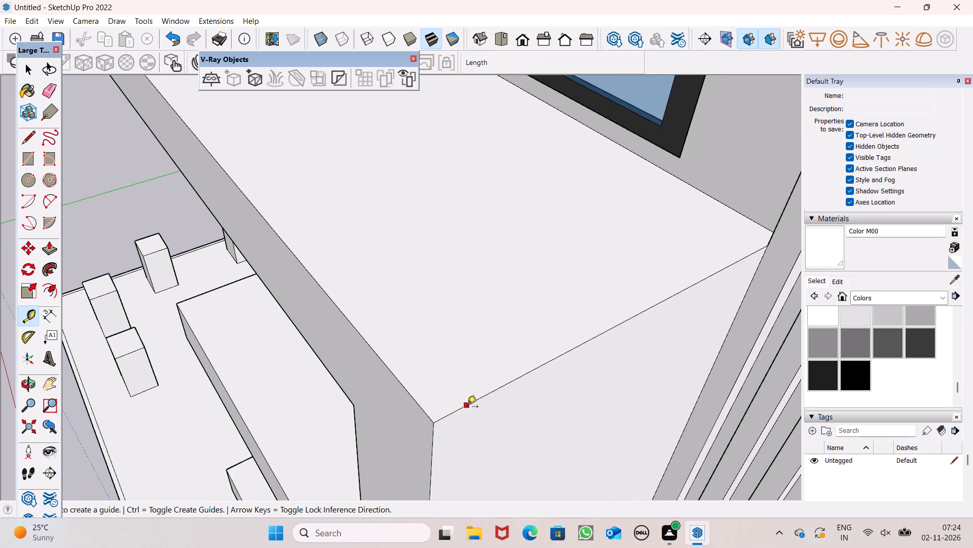
pyautogui.moveTo(465, 405); pyautogui.dragTo(447, 400)
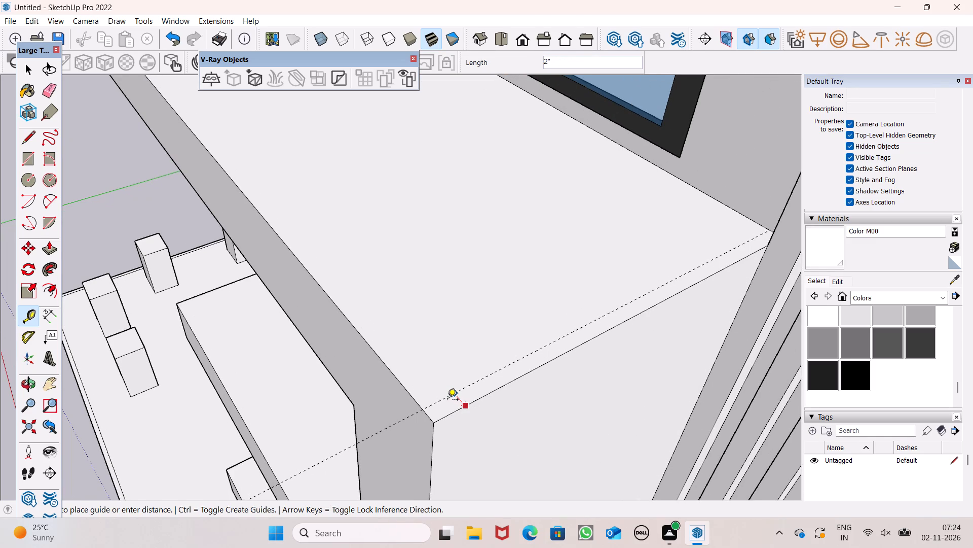
pyautogui.moveTo(447, 400); pyautogui.dragTo(447, 399)
pyautogui.moveTo(450, 396); pyautogui.dragTo(441, 350)
pyautogui.press('2')
pyautogui.hotkey('shift', '"')
pyautogui.press('Return')
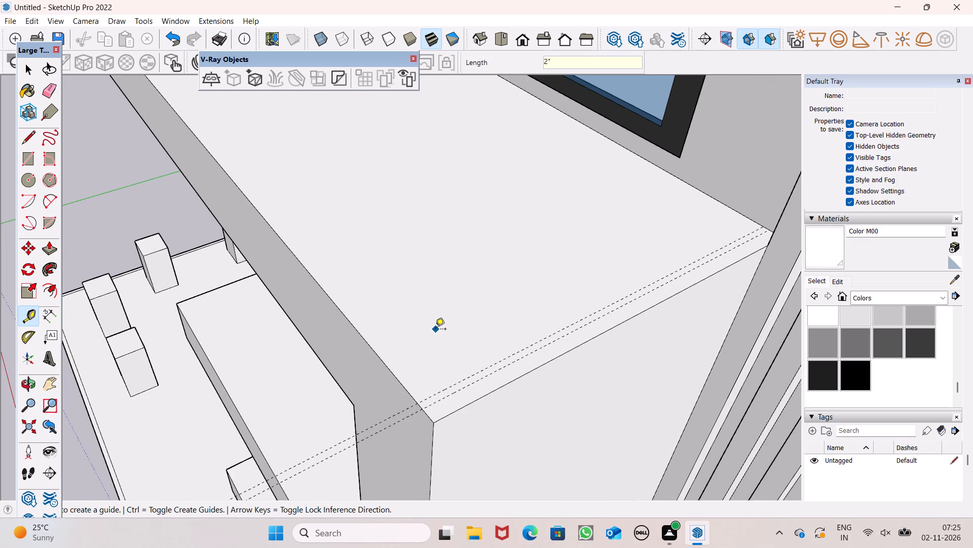
# Place a guide inside the lower slab's long front edge and a second guide 2" further in.
pyautogui.moveTo(390, 371); pyautogui.dragTo(390, 371)
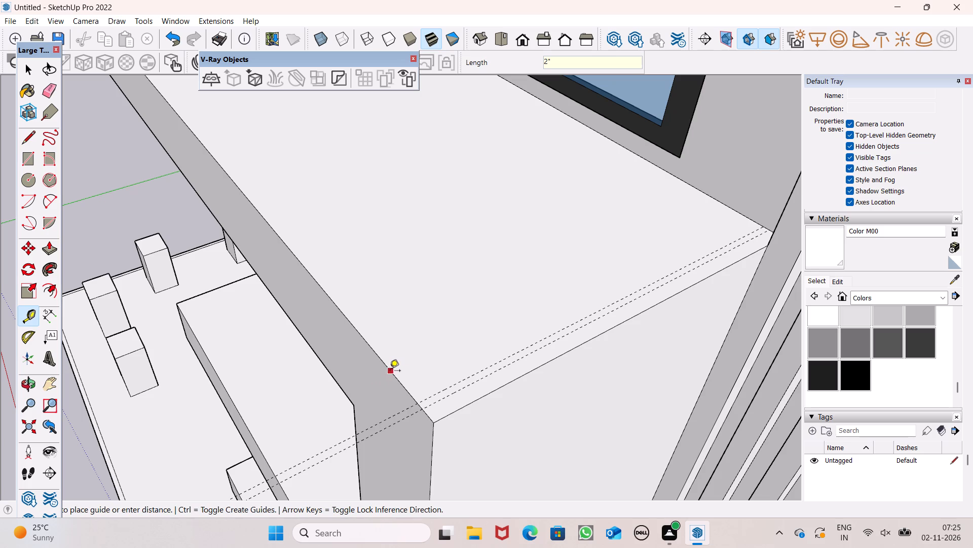
pyautogui.moveTo(390, 371); pyautogui.dragTo(408, 361)
pyautogui.moveTo(407, 361); pyautogui.dragTo(439, 344)
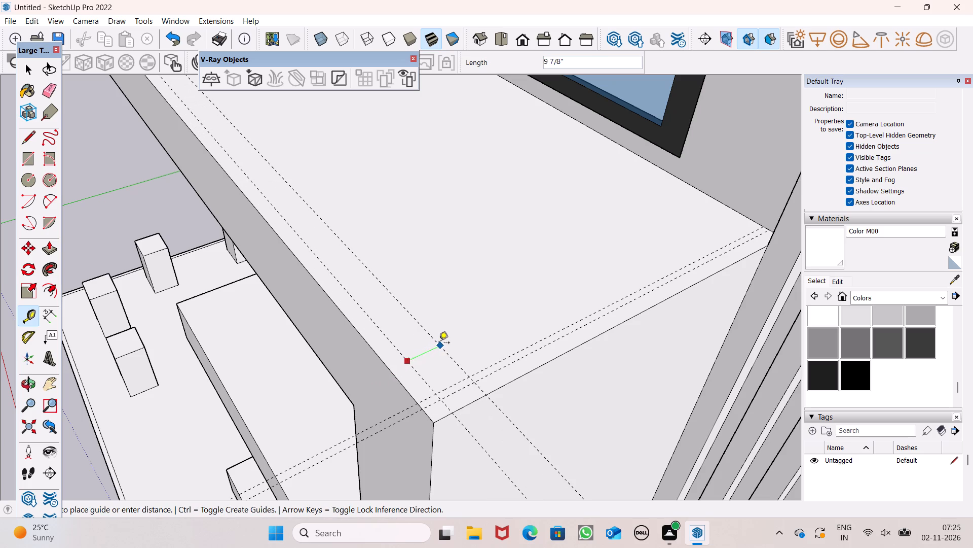
pyautogui.moveTo(439, 344); pyautogui.dragTo(439, 343)
pyautogui.write('2"')
pyautogui.press('Return')
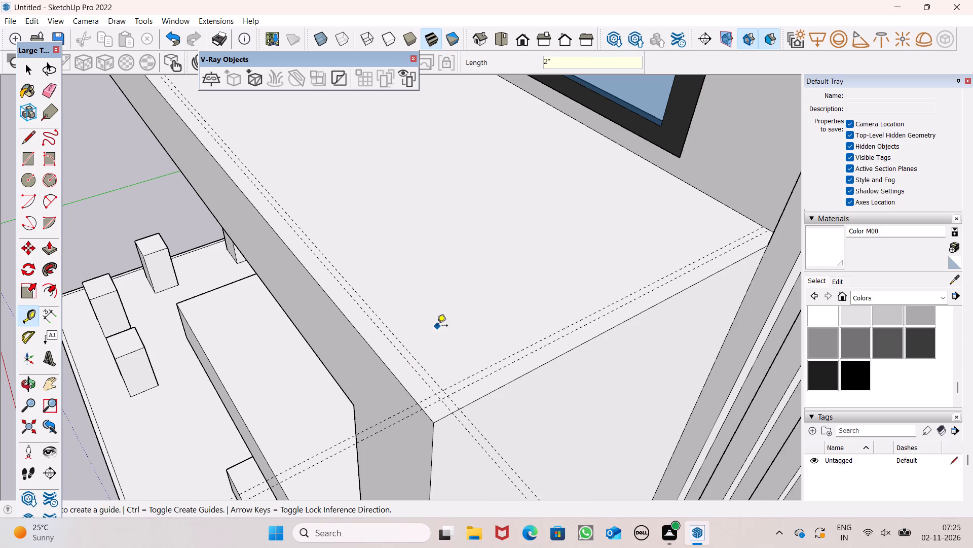
# Place a guide about 6 11/16" inside the lower slab's end edge by the blank wall and another 2" further in.
pyautogui.scroll(-11, 543, 216)
pyautogui.moveTo(455, 269); pyautogui.dragTo(796, 239, button='middle')
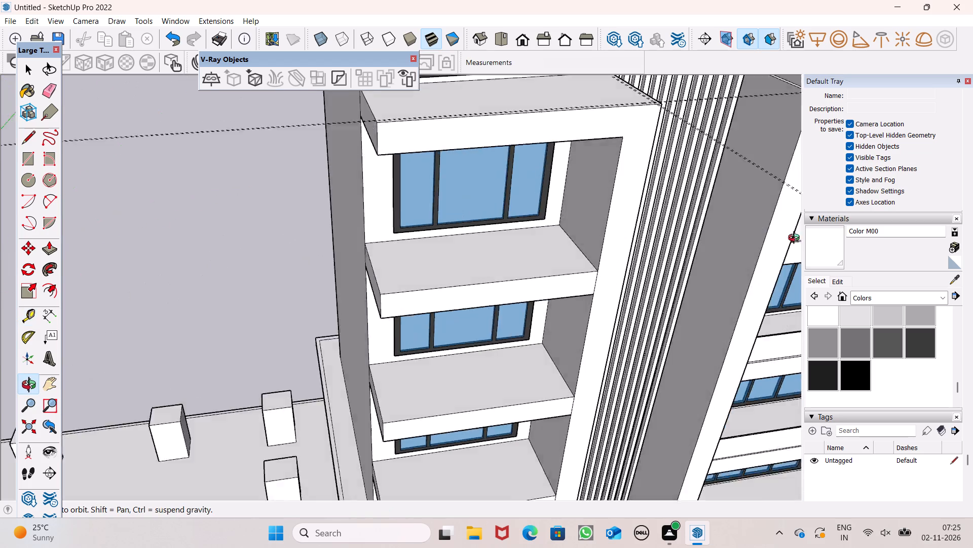
pyautogui.moveTo(796, 239); pyautogui.dragTo(843, 248, button='middle')
pyautogui.scroll(-4, 476, 321)
pyautogui.scroll(9, 442, 130)
pyautogui.scroll(2, 429, 238)
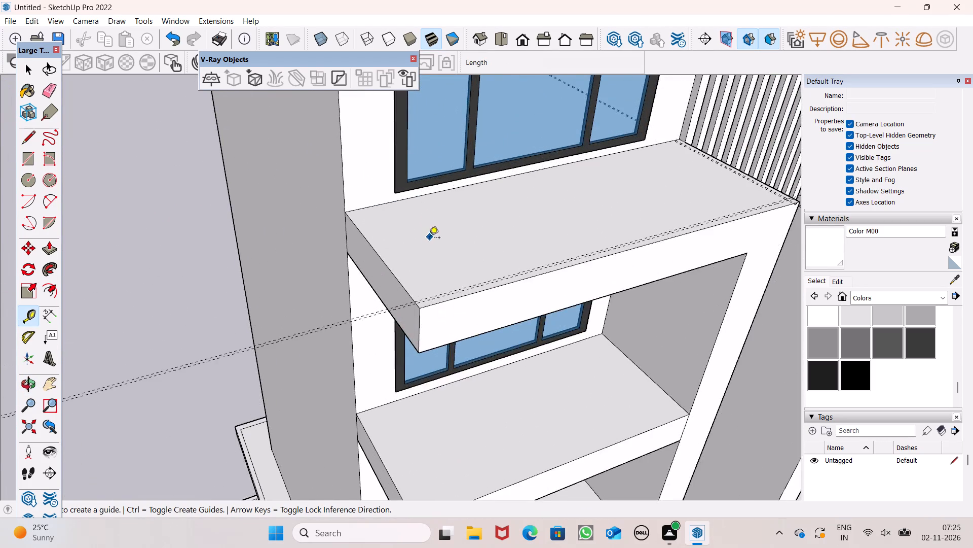
pyautogui.scroll(4, 429, 238)
pyautogui.scroll(-2, 412, 289)
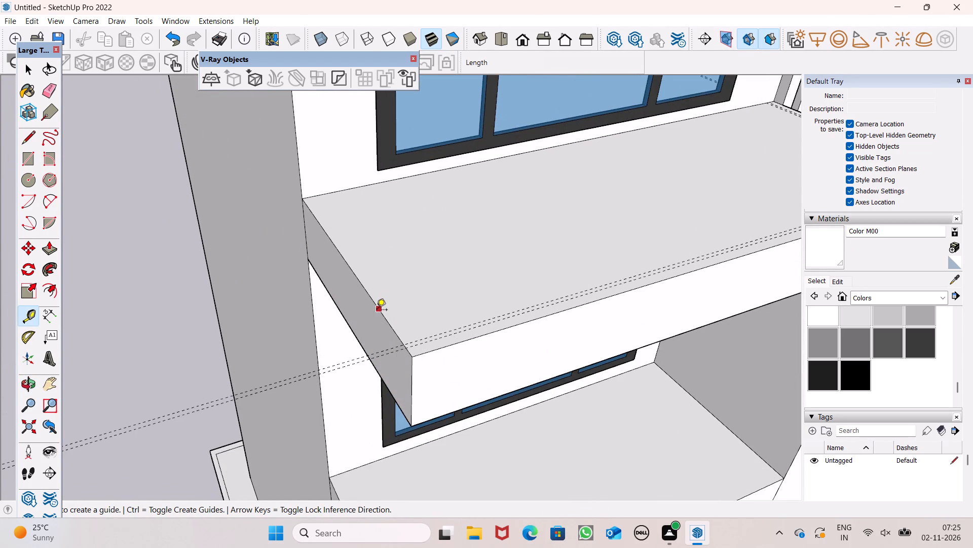
pyautogui.moveTo(377, 310); pyautogui.dragTo(395, 309)
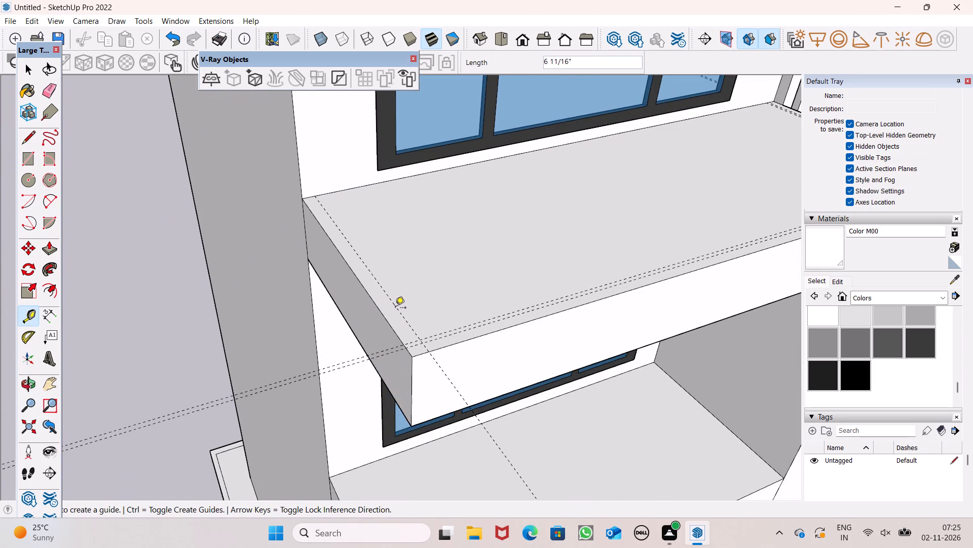
pyautogui.moveTo(395, 309); pyautogui.dragTo(444, 293)
pyautogui.press('2')
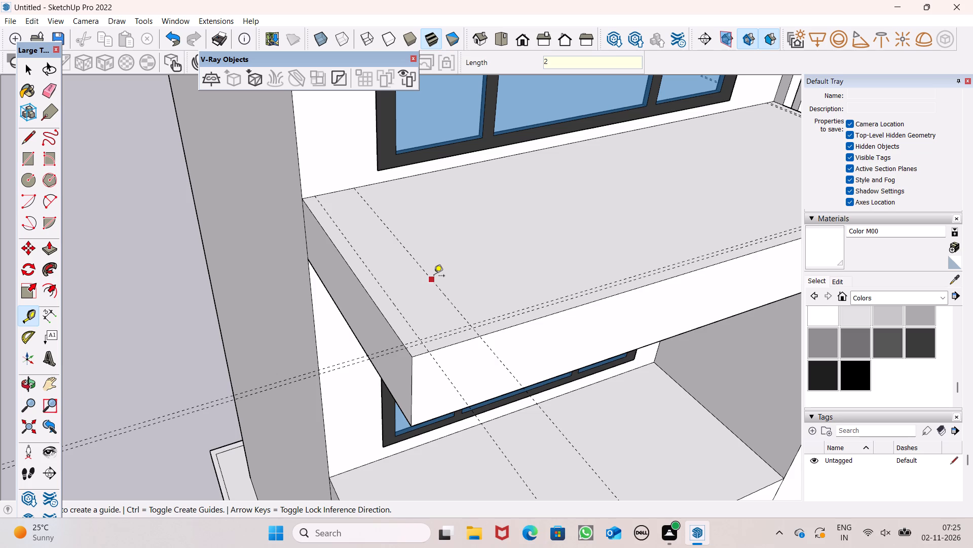
pyautogui.hotkey('shift', '"')
pyautogui.press('Return')
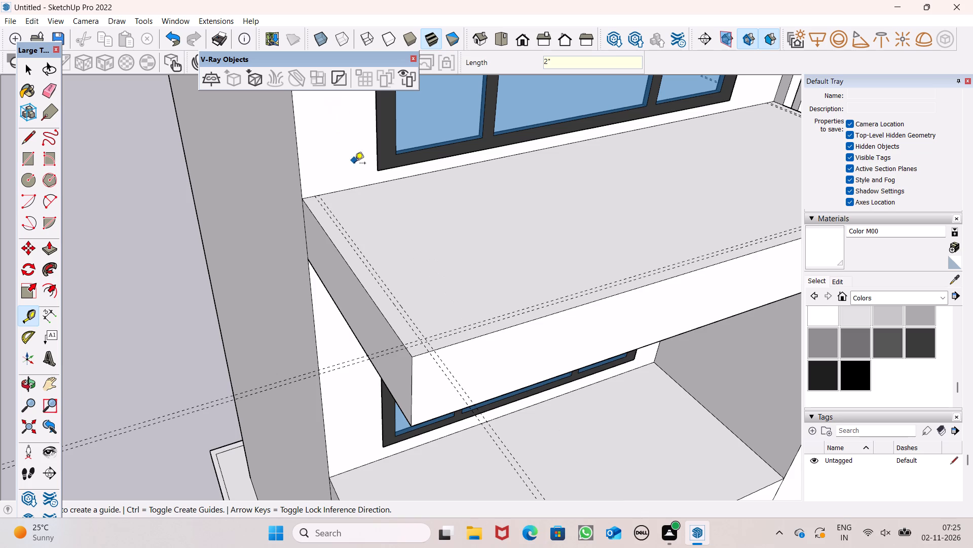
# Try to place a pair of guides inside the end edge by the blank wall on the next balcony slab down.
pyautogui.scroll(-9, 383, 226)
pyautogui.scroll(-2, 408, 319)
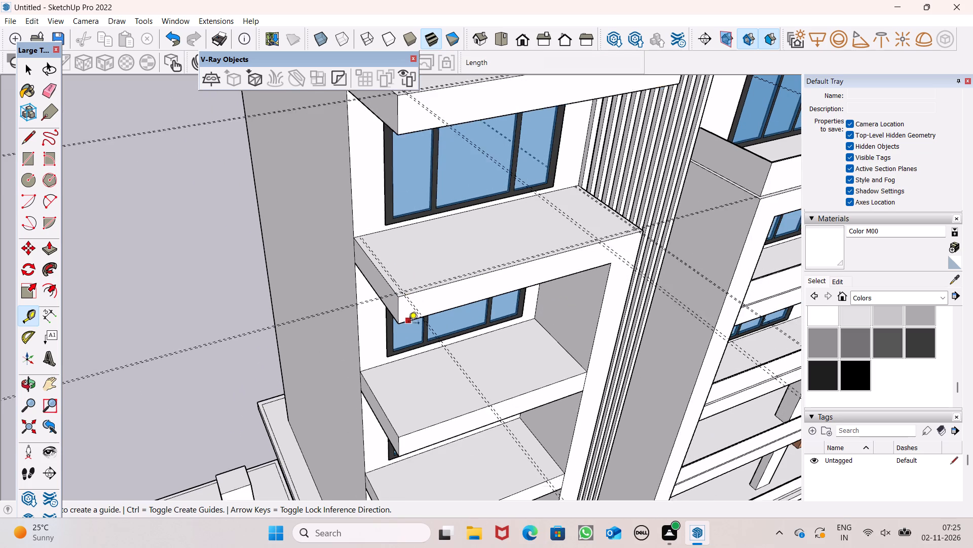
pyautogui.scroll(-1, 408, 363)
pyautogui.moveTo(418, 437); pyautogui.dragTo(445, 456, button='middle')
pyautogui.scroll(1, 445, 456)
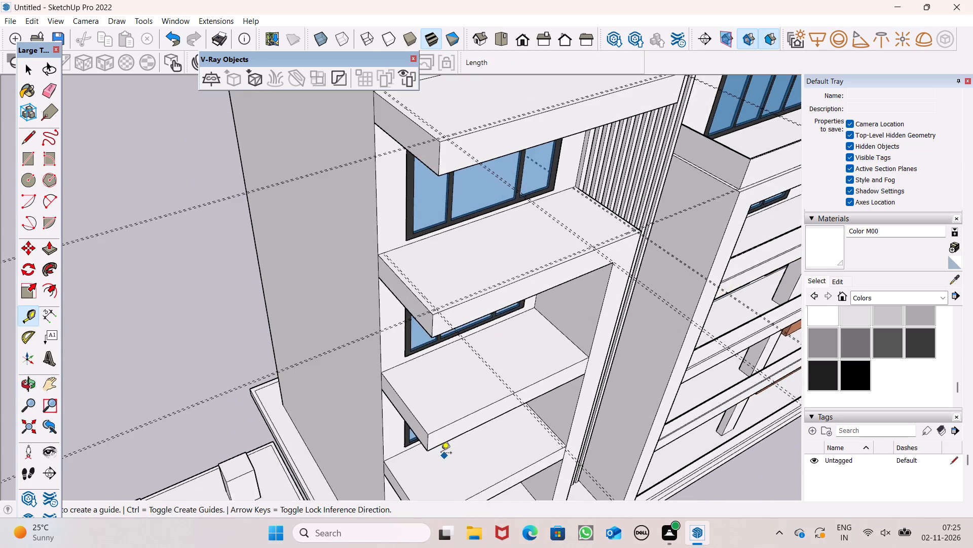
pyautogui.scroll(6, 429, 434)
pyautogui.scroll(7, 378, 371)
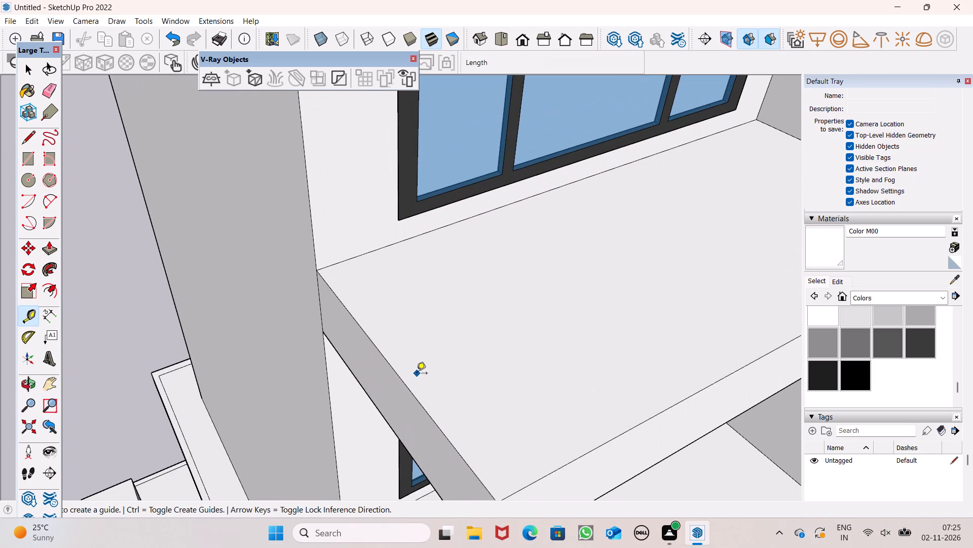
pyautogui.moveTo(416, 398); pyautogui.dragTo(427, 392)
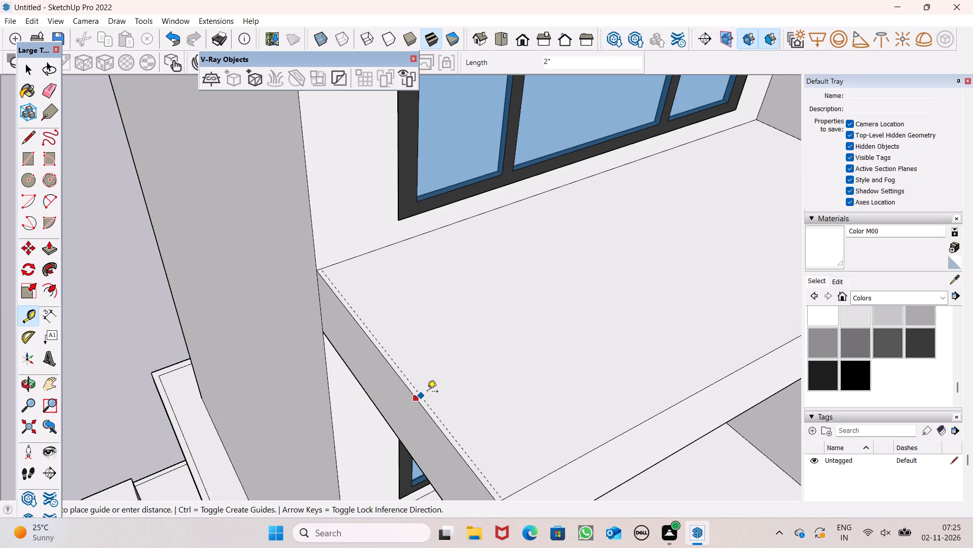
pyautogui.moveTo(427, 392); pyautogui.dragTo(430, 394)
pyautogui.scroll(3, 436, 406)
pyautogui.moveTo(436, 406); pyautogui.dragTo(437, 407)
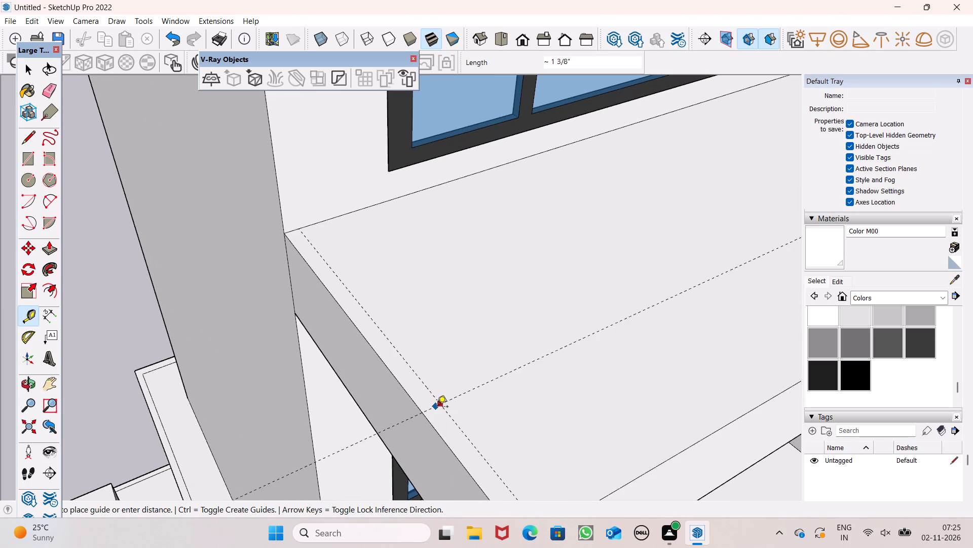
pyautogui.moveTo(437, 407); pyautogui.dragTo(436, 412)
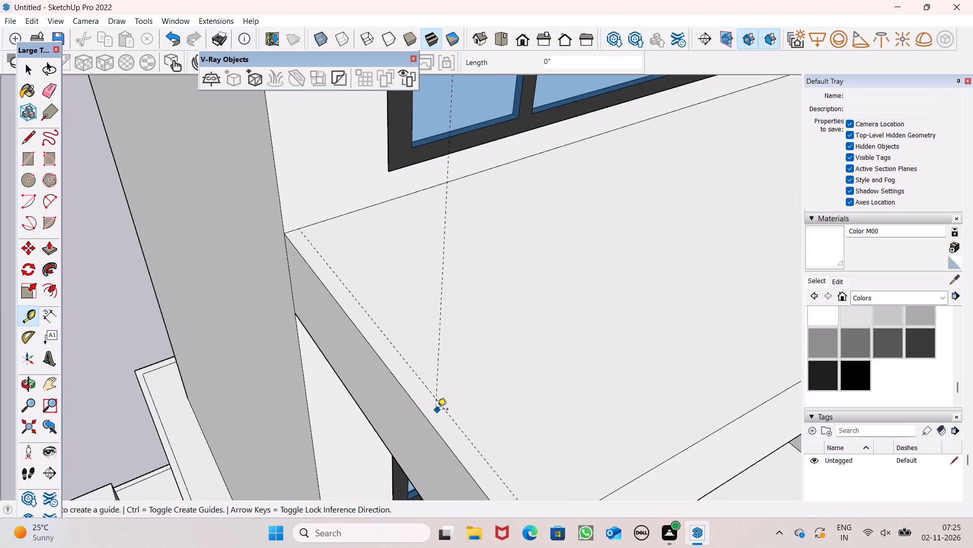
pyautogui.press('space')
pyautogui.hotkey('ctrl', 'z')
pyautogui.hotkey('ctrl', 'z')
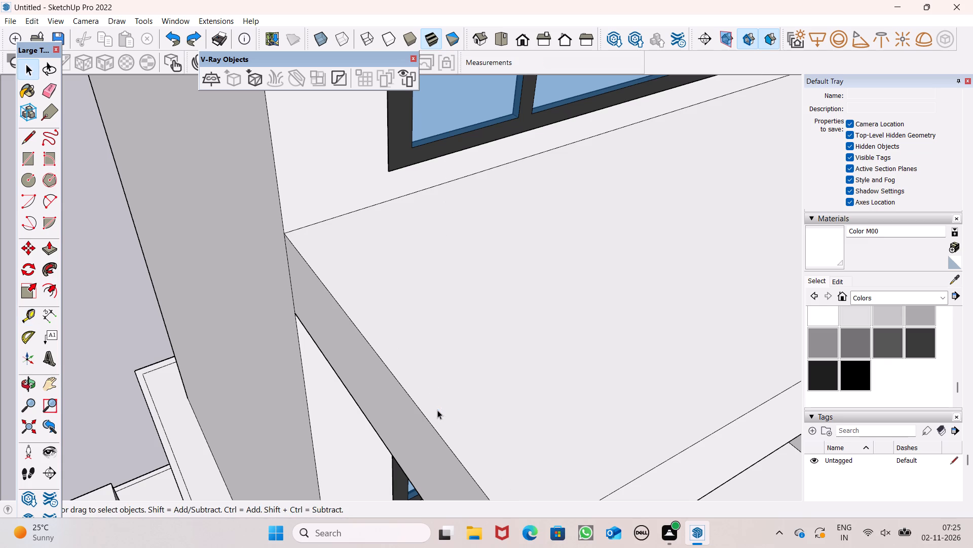
# Place a guide about 4 1/2" inside that slab's end edge by the blank wall and another 2" further in.
pyautogui.click(31, 320)
pyautogui.scroll(-12, 434, 342)
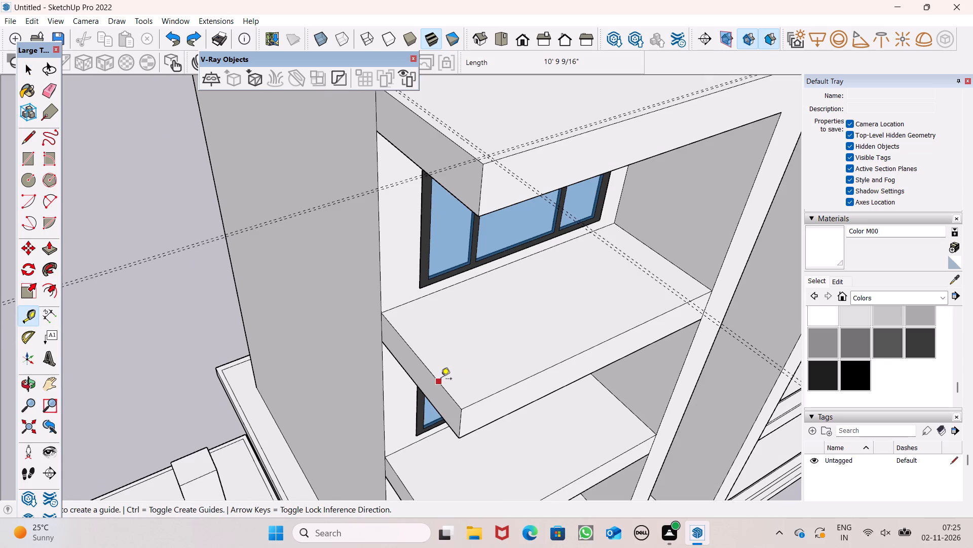
pyautogui.moveTo(515, 381); pyautogui.dragTo(506, 404, button='middle')
pyautogui.scroll(7, 441, 404)
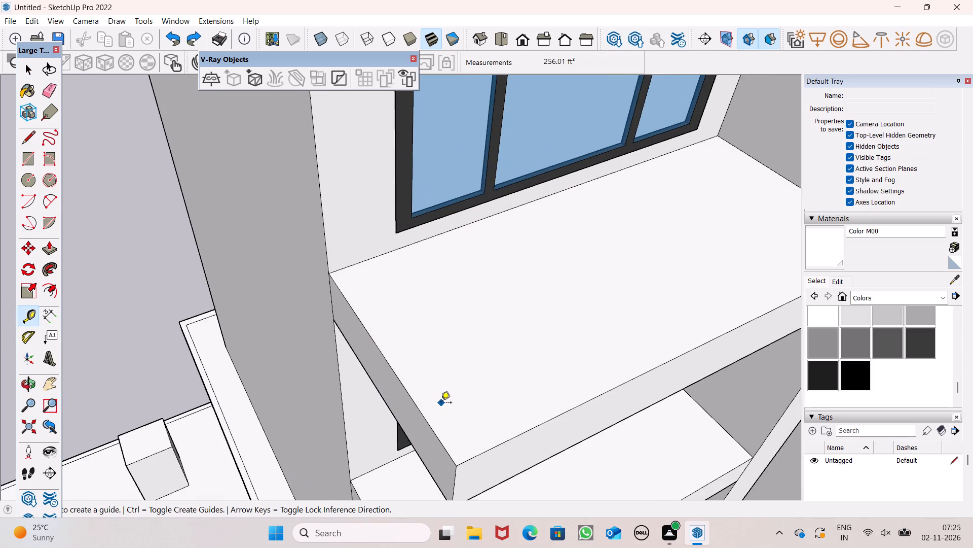
pyautogui.scroll(-2, 467, 374)
pyautogui.scroll(4, 392, 363)
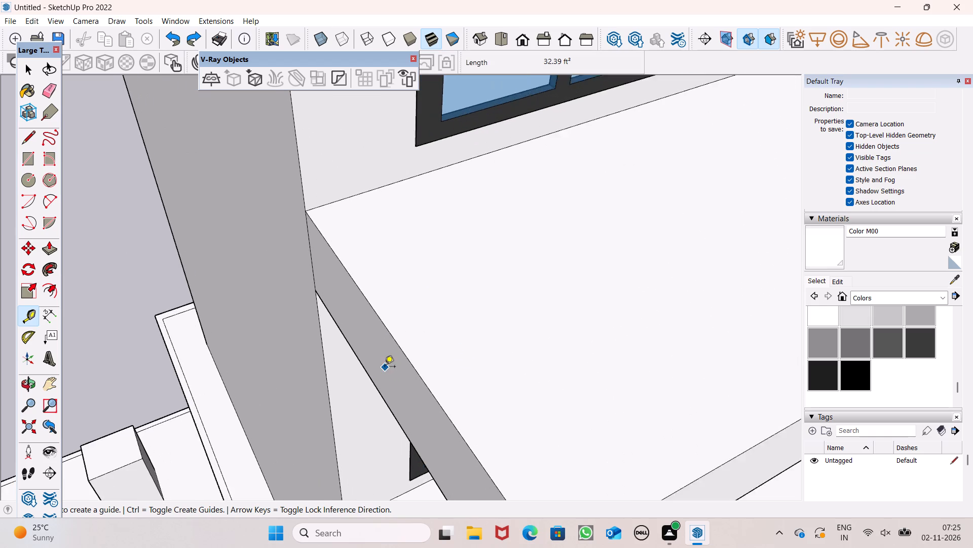
pyautogui.scroll(3, 385, 367)
pyautogui.moveTo(422, 376); pyautogui.dragTo(434, 372)
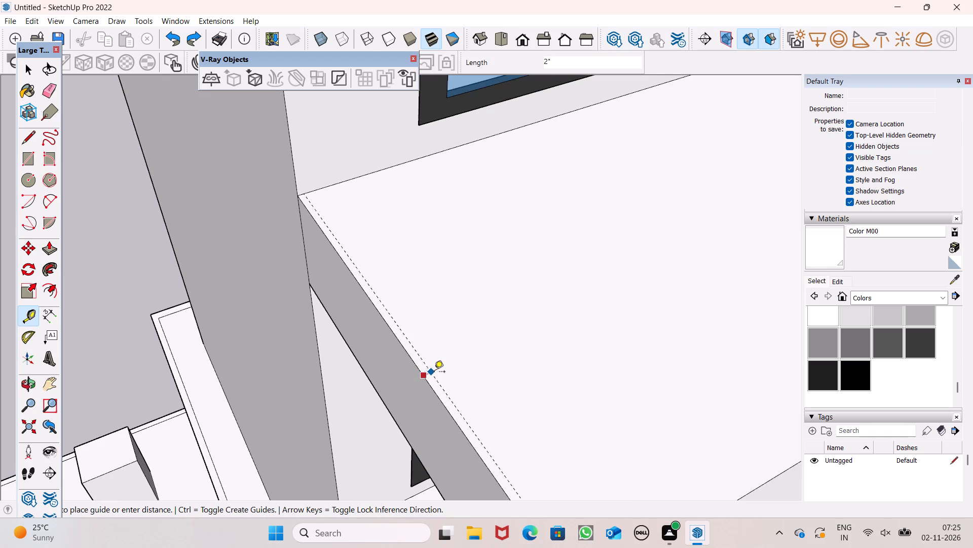
pyautogui.moveTo(434, 372); pyautogui.dragTo(441, 370)
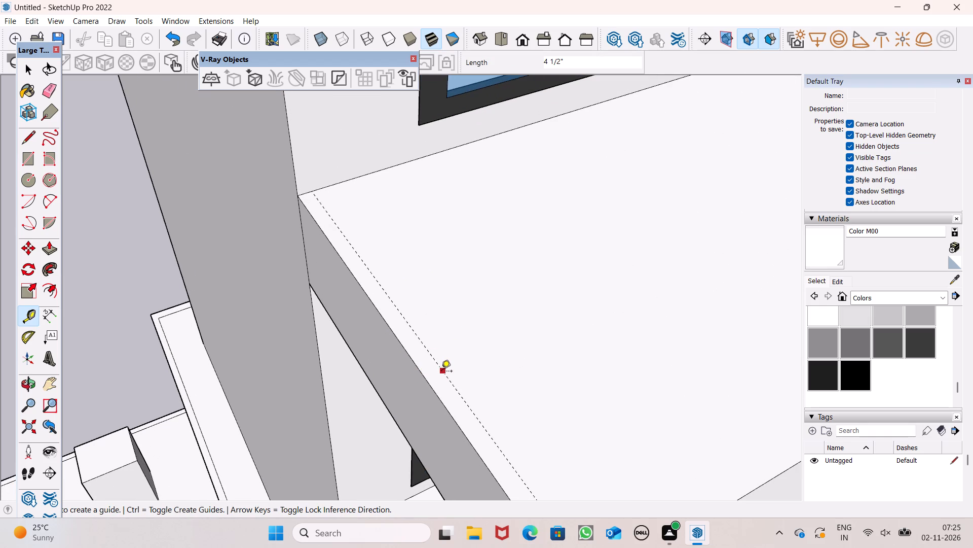
pyautogui.moveTo(441, 372); pyautogui.dragTo(486, 365)
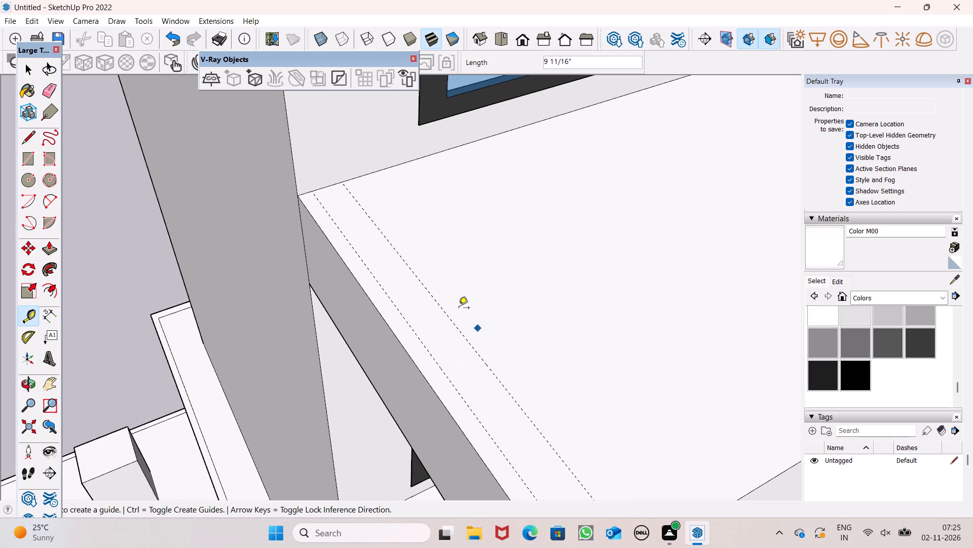
pyautogui.press('2')
pyautogui.hotkey('shift', '"')
pyautogui.press('Return')
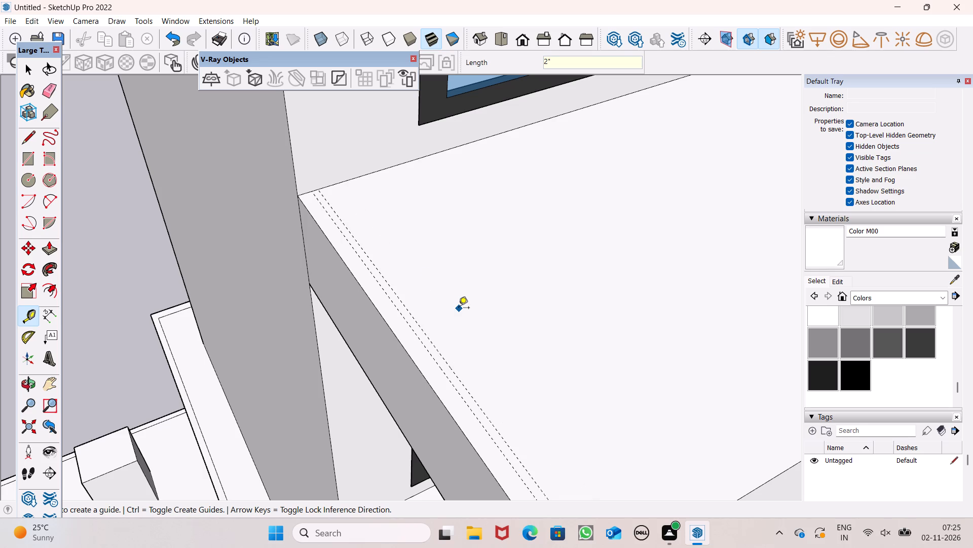
# Place a guide about 5 1/4" inside the same slab's long front edge and another 2" further in.
pyautogui.scroll(-8, 389, 216)
pyautogui.scroll(4, 478, 322)
pyautogui.moveTo(495, 334); pyautogui.dragTo(492, 323)
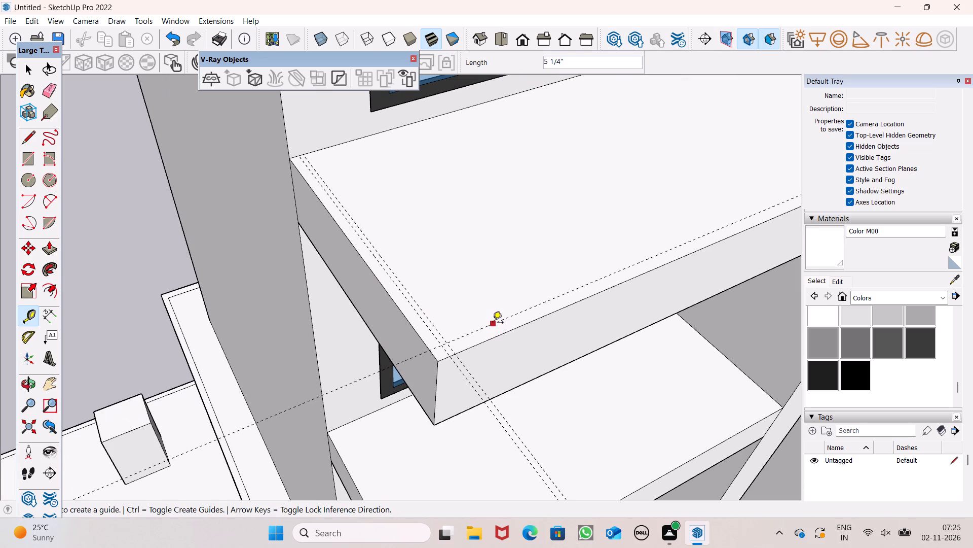
pyautogui.moveTo(493, 323); pyautogui.dragTo(488, 310)
pyautogui.write('2"')
pyautogui.press('Return')
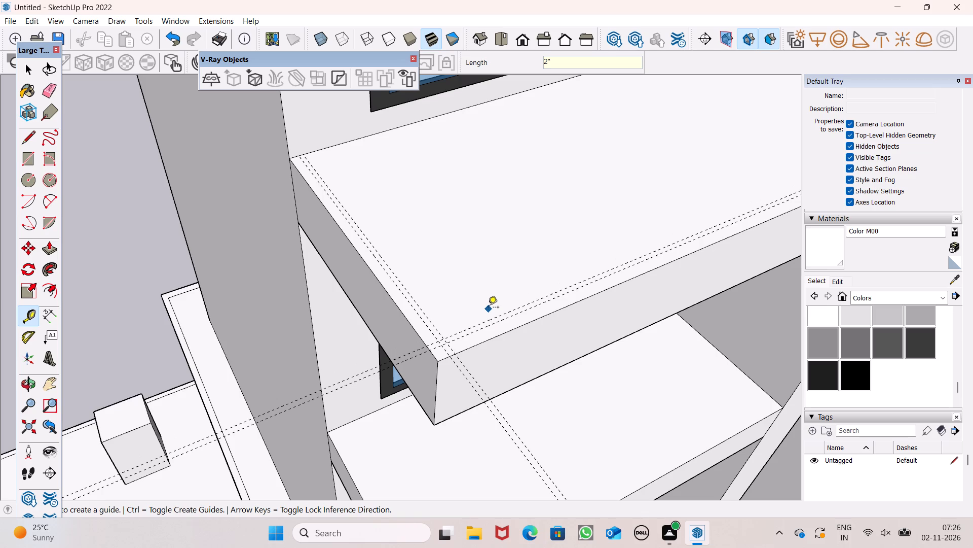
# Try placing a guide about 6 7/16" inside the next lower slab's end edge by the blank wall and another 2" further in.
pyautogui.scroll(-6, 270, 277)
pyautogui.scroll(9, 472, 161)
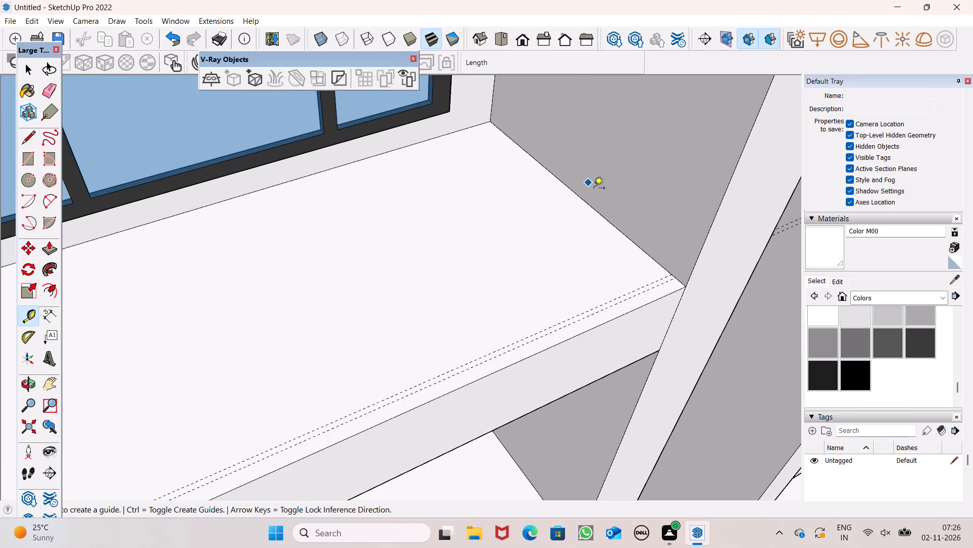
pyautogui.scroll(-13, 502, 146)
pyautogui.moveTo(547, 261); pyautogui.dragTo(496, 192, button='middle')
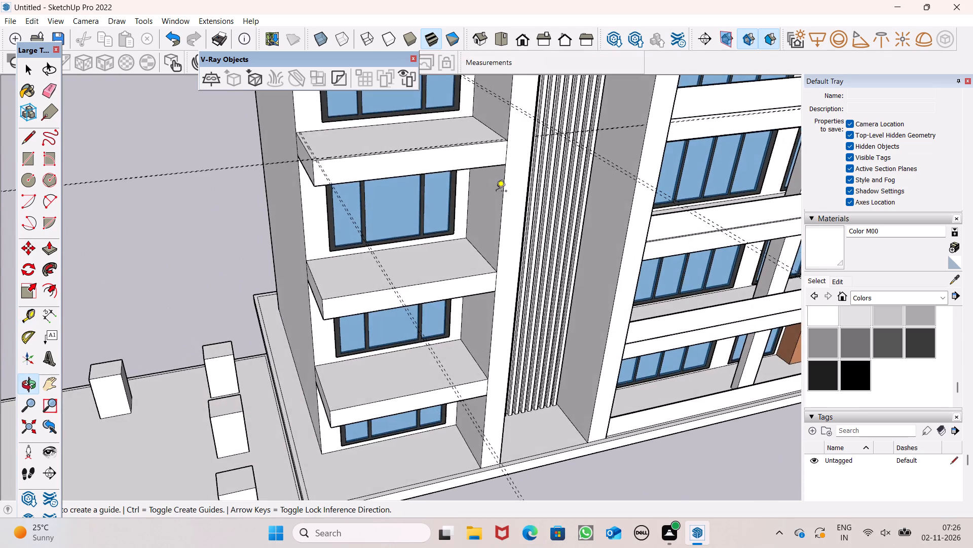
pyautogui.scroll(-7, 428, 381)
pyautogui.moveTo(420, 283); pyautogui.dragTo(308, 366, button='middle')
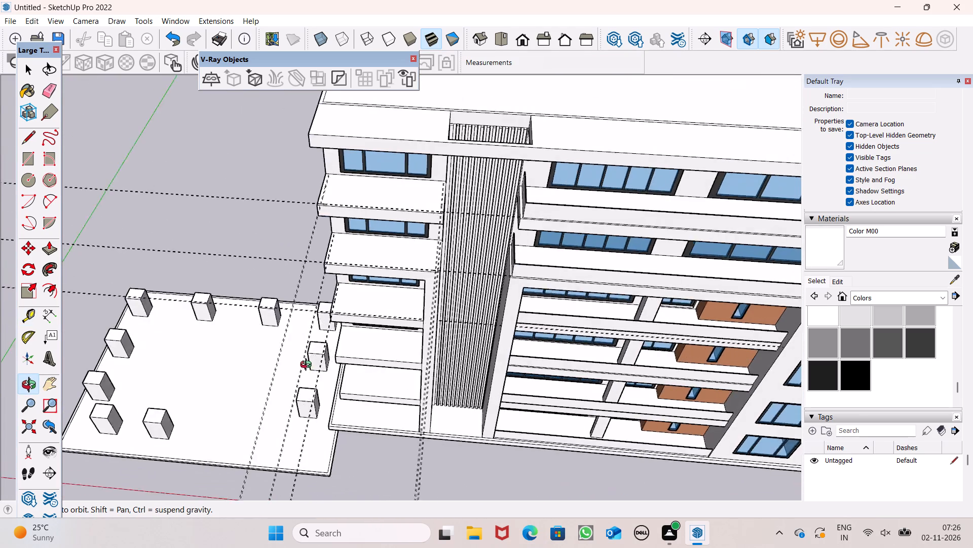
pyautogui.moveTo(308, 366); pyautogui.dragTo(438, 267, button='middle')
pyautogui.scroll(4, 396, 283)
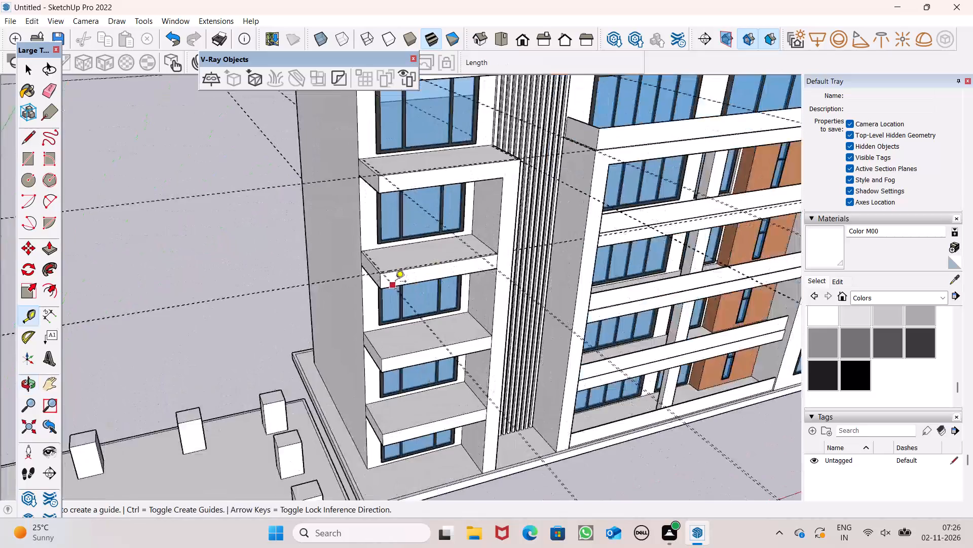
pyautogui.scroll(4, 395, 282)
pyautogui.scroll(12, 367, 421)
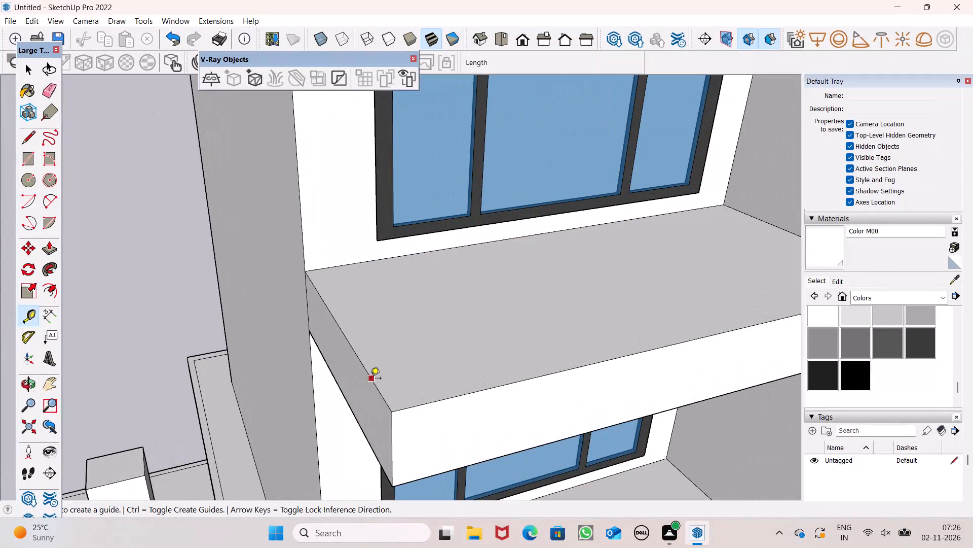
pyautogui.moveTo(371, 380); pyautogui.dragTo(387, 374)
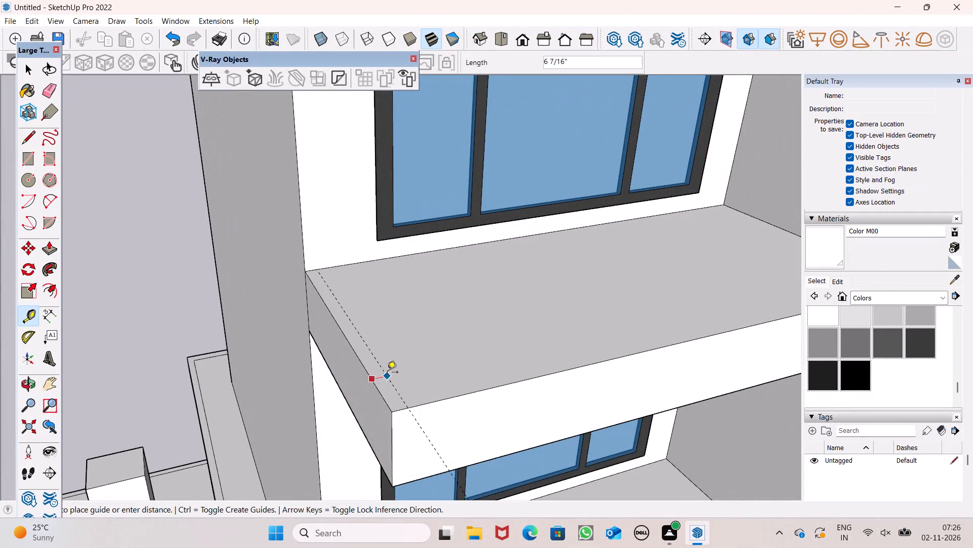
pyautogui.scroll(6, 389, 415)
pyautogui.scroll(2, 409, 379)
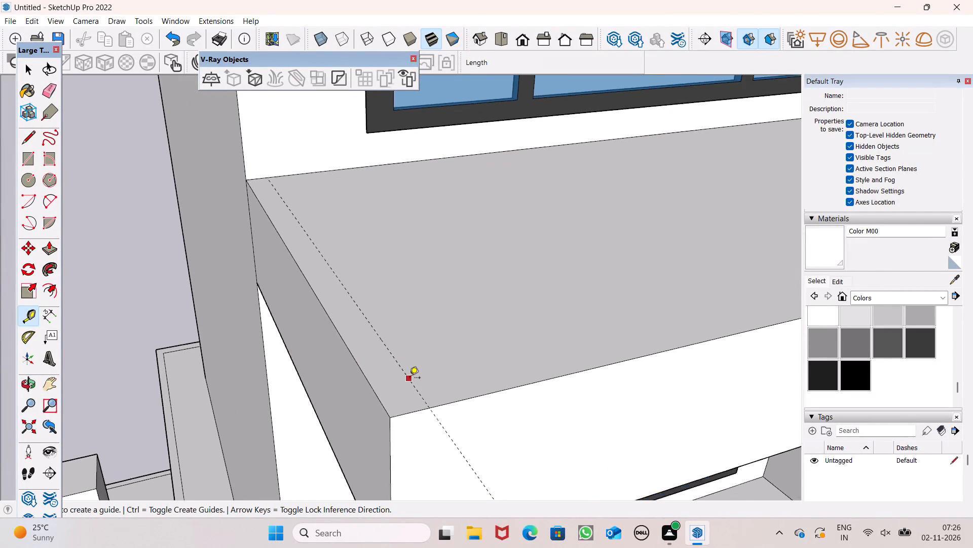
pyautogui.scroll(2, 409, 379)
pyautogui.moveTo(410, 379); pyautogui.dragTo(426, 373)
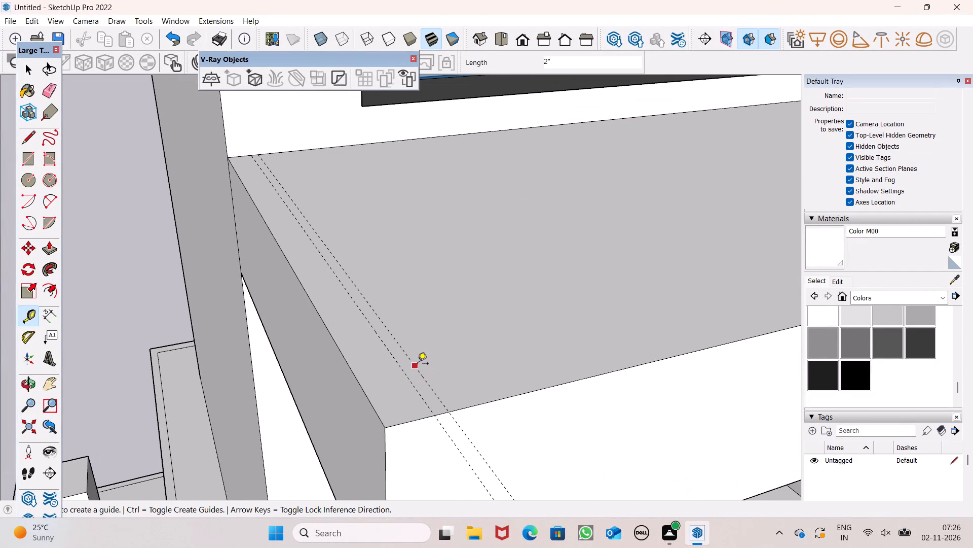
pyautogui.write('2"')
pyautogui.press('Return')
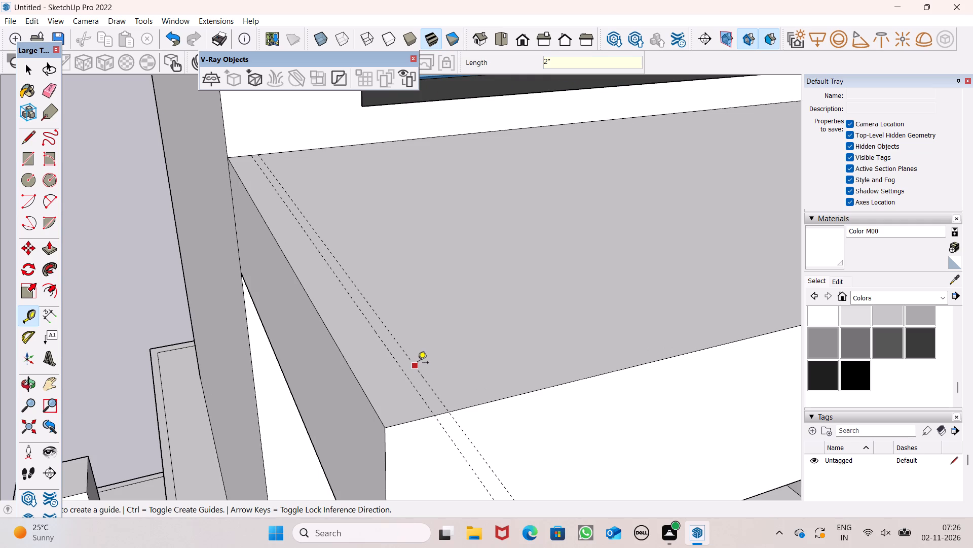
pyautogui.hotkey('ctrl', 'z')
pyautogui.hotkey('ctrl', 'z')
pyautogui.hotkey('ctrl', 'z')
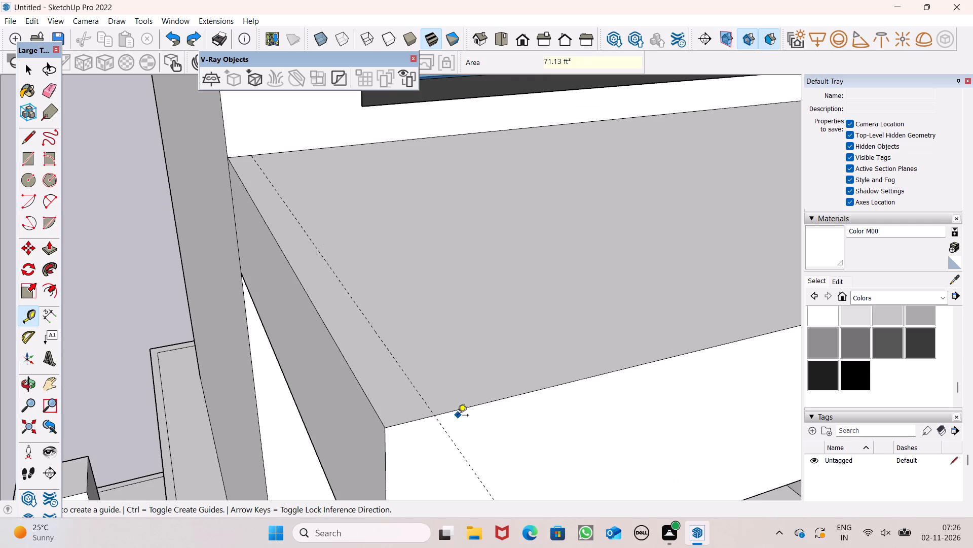
# Place a guide about 3 1/2" inside this slab's end edge by the blank wall and another 2" further in.
pyautogui.moveTo(338, 348); pyautogui.dragTo(353, 348)
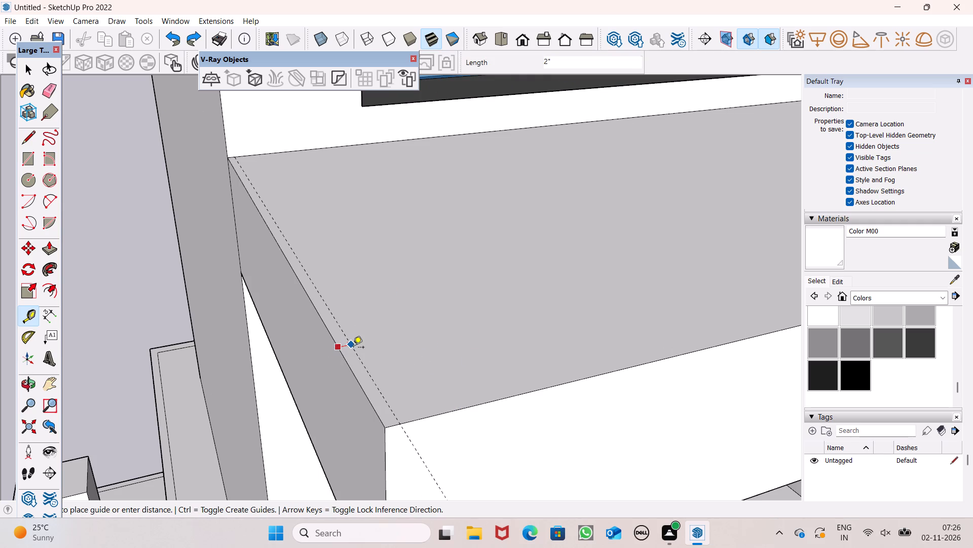
pyautogui.moveTo(353, 348); pyautogui.dragTo(360, 343)
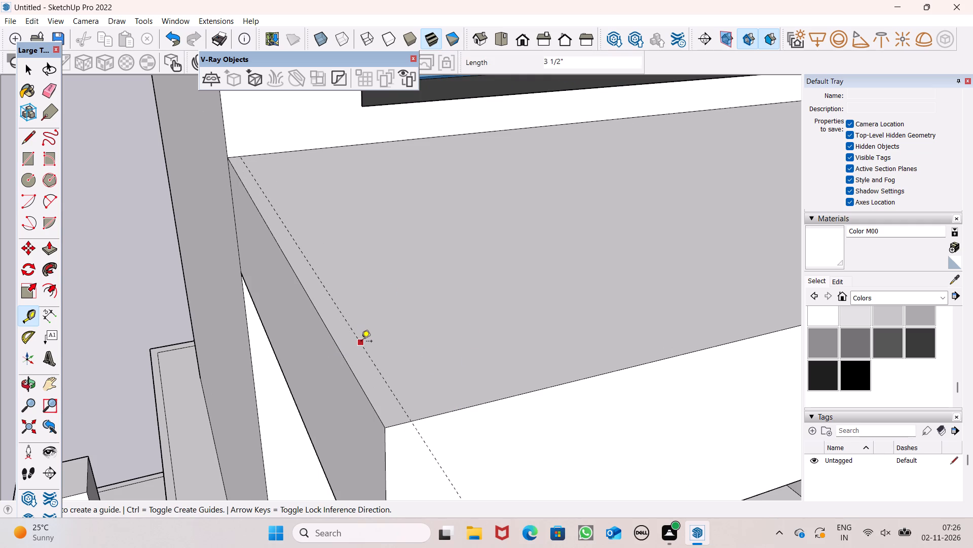
pyautogui.scroll(3, 361, 342)
pyautogui.moveTo(368, 346); pyautogui.dragTo(399, 344)
pyautogui.press('space')
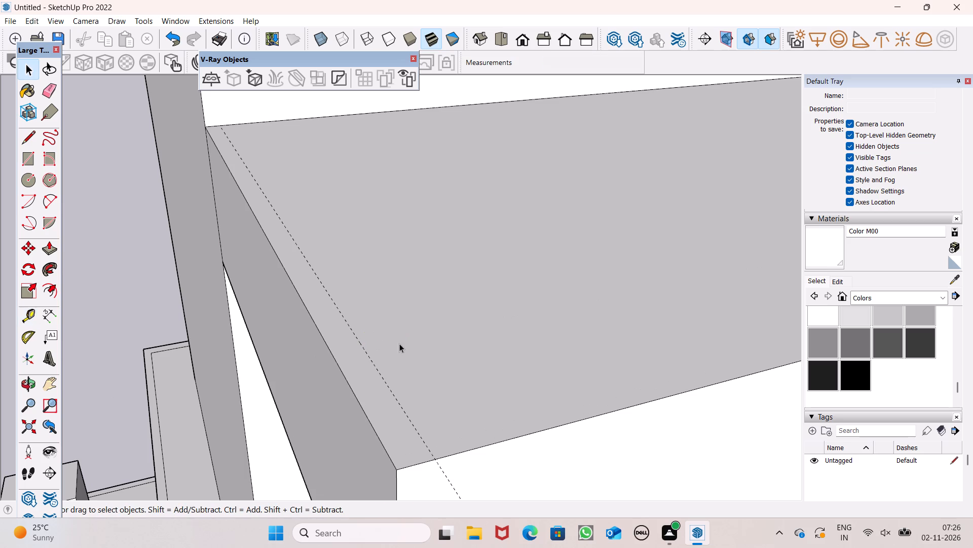
pyautogui.moveTo(399, 344); pyautogui.dragTo(399, 344)
pyautogui.click(31, 313)
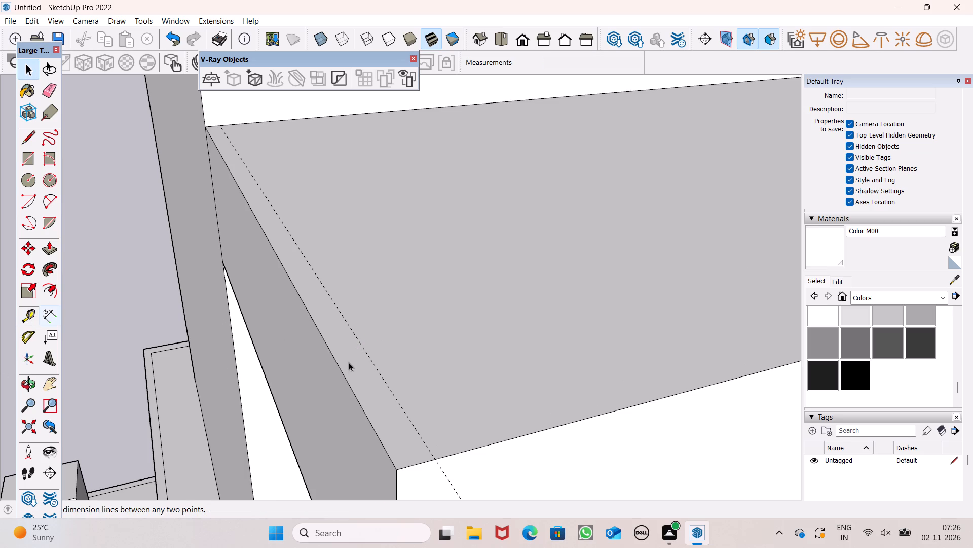
pyautogui.click(26, 310)
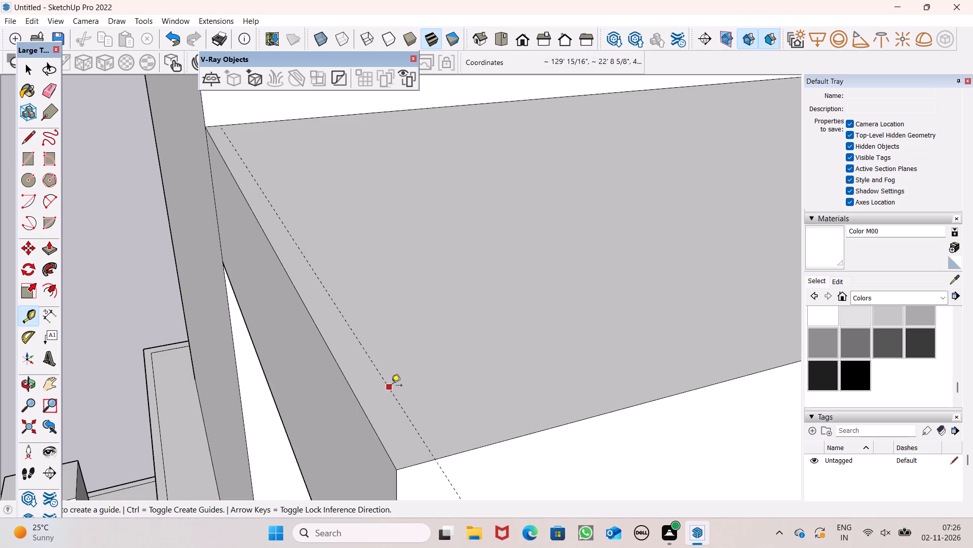
pyautogui.moveTo(391, 386); pyautogui.dragTo(466, 368)
pyautogui.write('2"')
pyautogui.press('Return')
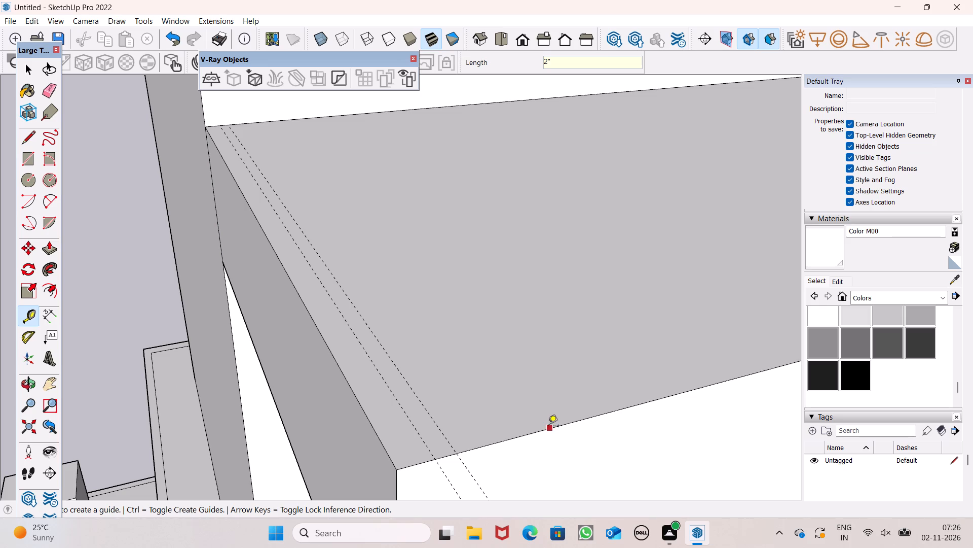
# Place a guide about 4 1/16" inside the same slab's long front edge and another 2" further in.
pyautogui.moveTo(546, 428); pyautogui.dragTo(537, 401)
pyautogui.moveTo(533, 399); pyautogui.dragTo(533, 399)
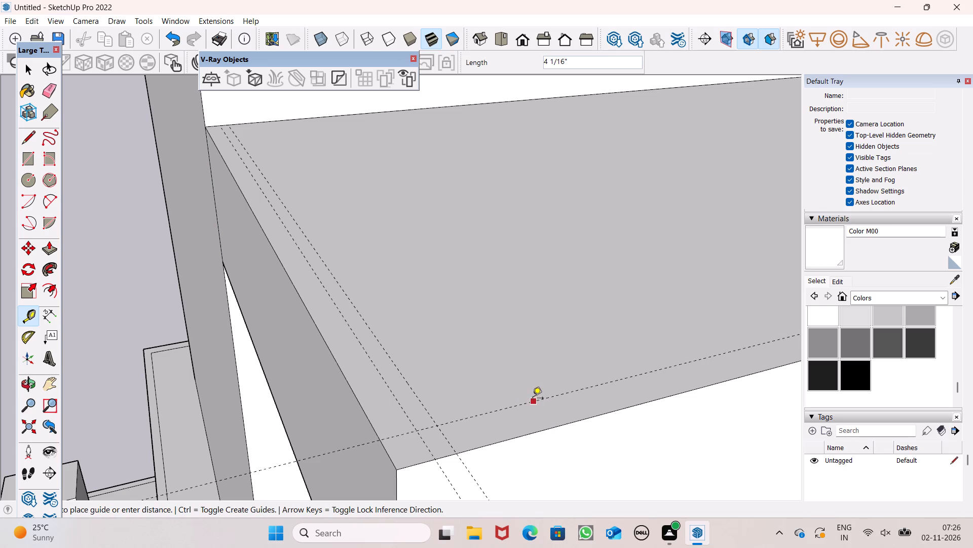
pyautogui.moveTo(533, 399); pyautogui.dragTo(510, 335)
pyautogui.press('2')
pyautogui.hotkey('shift', '"')
pyautogui.press('Return')
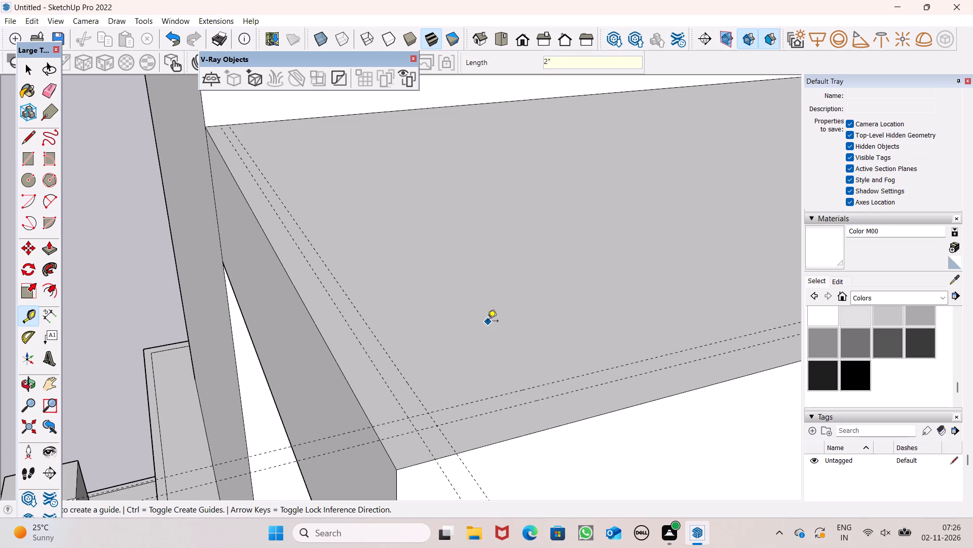
pyautogui.scroll(-5, 516, 344)
pyautogui.scroll(-14, 381, 291)
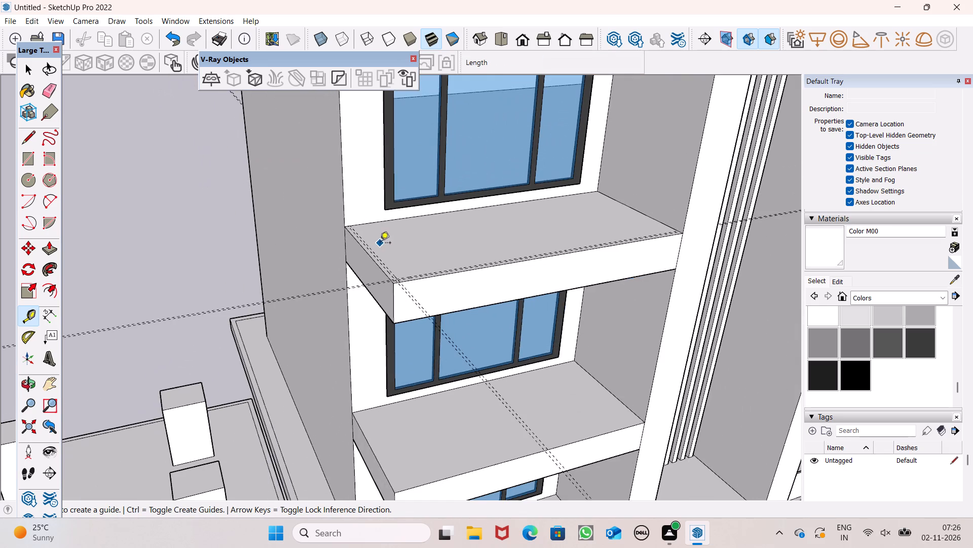
# Place a guide about 4 13/16" inside the lowest balcony slab's end edge by the blank wall and another 2" further in.
pyautogui.scroll(-6, 408, 261)
pyautogui.scroll(7, 327, 516)
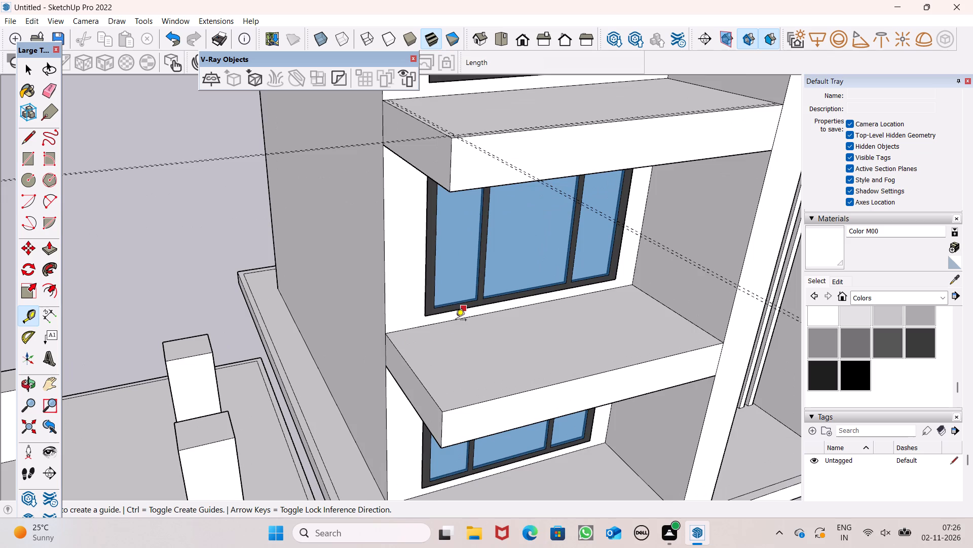
pyautogui.scroll(9, 412, 402)
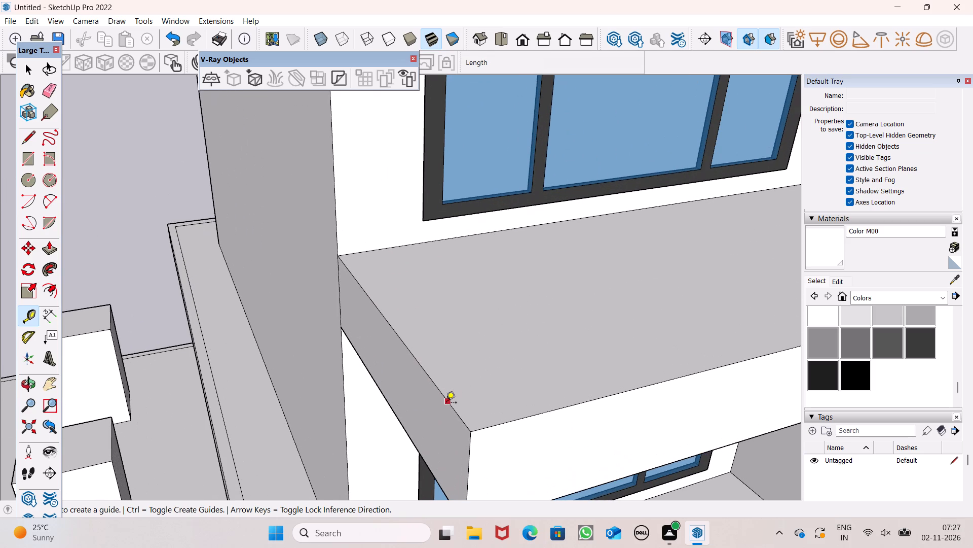
pyautogui.moveTo(446, 403); pyautogui.dragTo(469, 406)
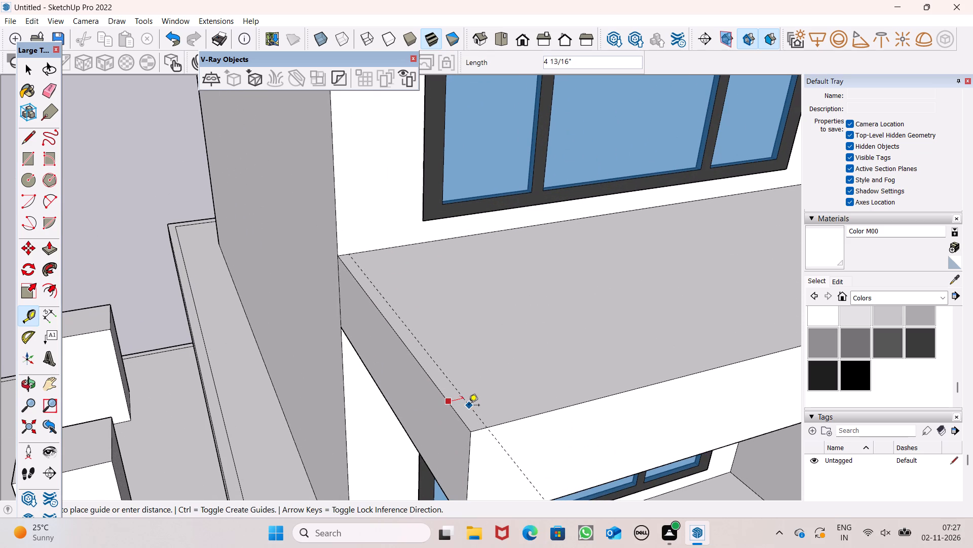
pyautogui.moveTo(469, 406); pyautogui.dragTo(473, 404)
pyautogui.scroll(4, 485, 408)
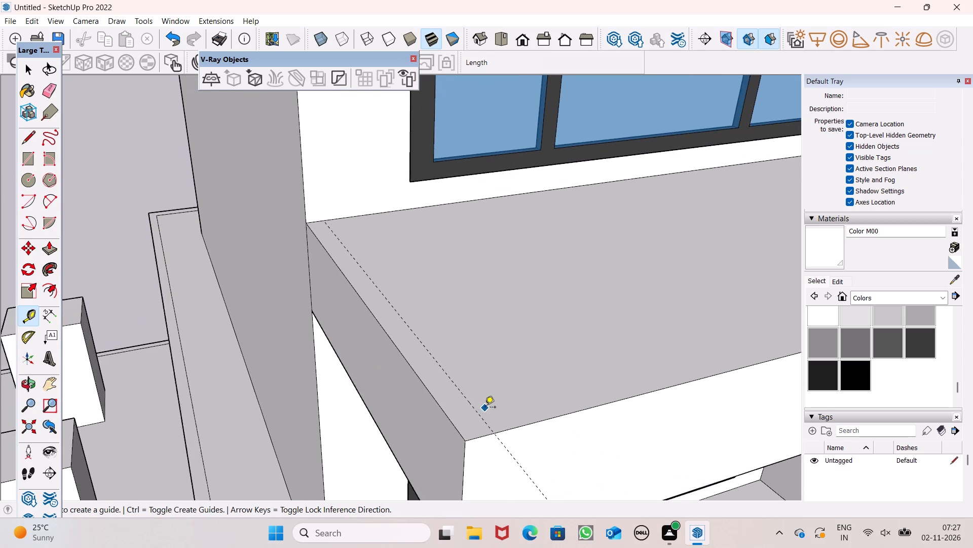
pyautogui.moveTo(476, 419); pyautogui.dragTo(534, 406)
pyautogui.press('2')
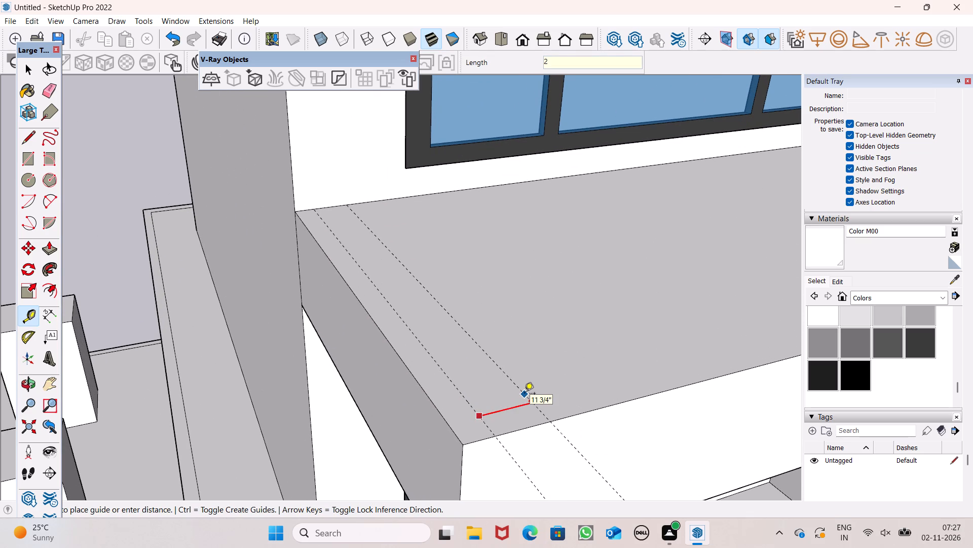
pyautogui.hotkey('shift', '"')
pyautogui.press('Return')
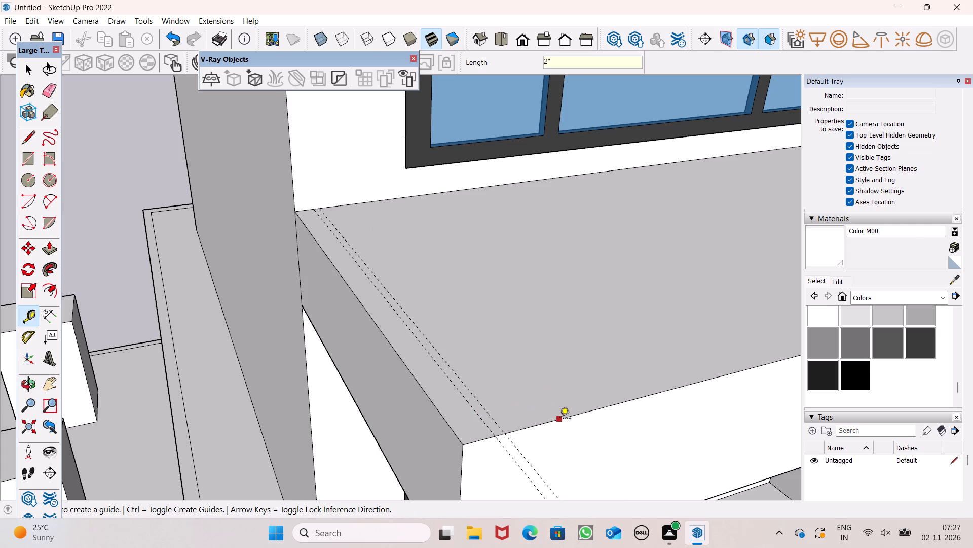
# Place a guide about 6 1/16" inside the same slab's long front edge and another 2" further in.
pyautogui.moveTo(560, 419); pyautogui.dragTo(548, 396)
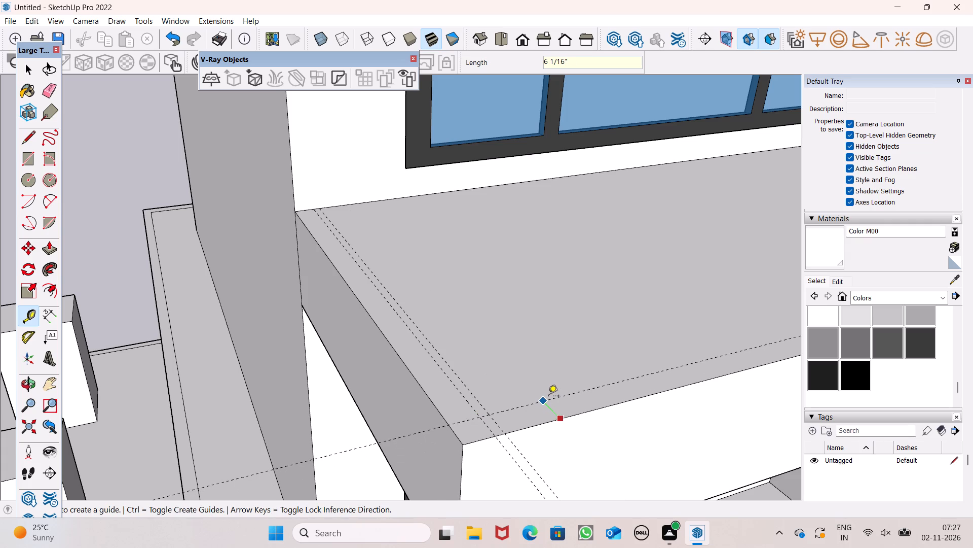
pyautogui.moveTo(545, 399); pyautogui.dragTo(536, 365)
pyautogui.press('2')
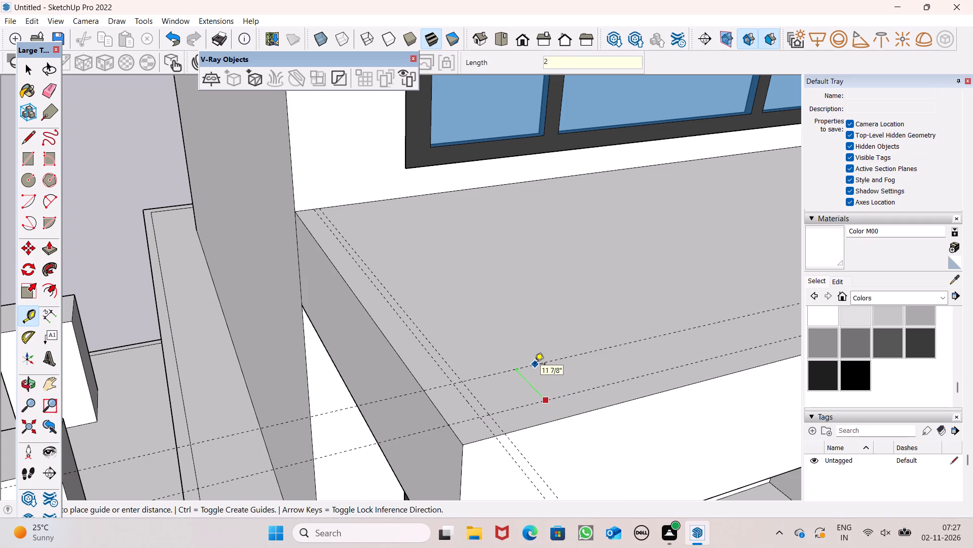
pyautogui.hotkey('shift', '"')
pyautogui.press('Return')
# Erase the inner border lines on top of the building's base slab along its blank-wall end and its back side.
pyautogui.scroll(-3, 464, 268)
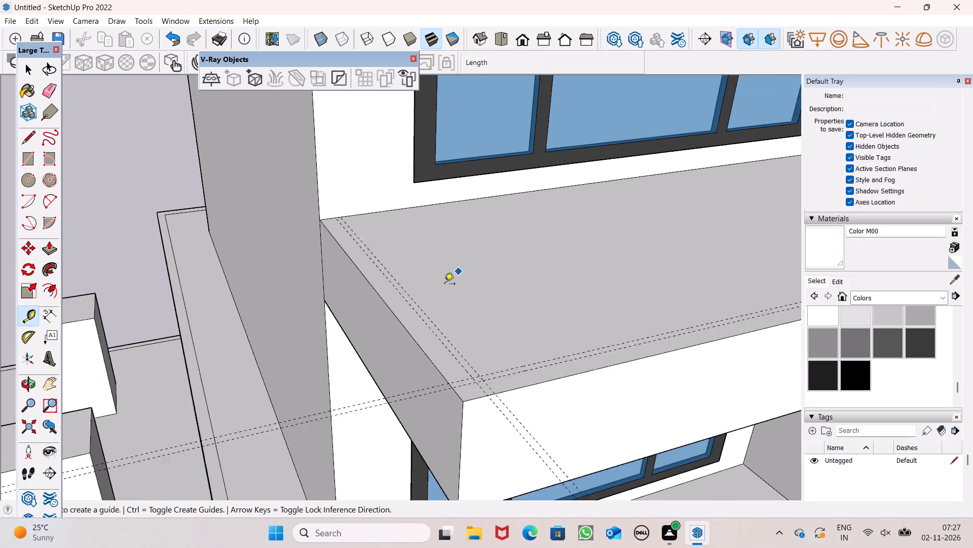
pyautogui.scroll(-4, 444, 285)
pyautogui.scroll(-6, 303, 148)
pyautogui.scroll(-5, 501, 205)
pyautogui.moveTo(625, 442); pyautogui.dragTo(630, 502, button='middle')
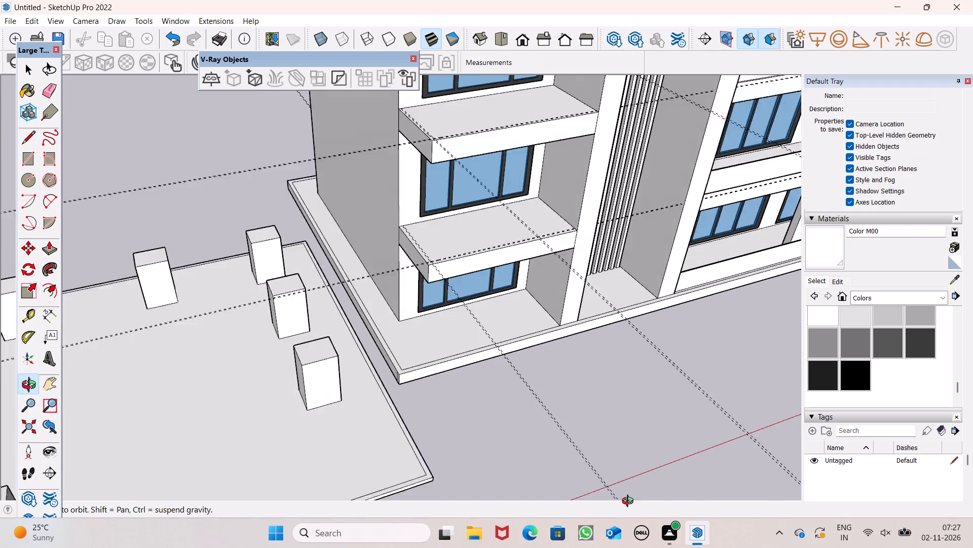
pyautogui.moveTo(630, 502); pyautogui.dragTo(631, 507, button='middle')
pyautogui.scroll(-2, 469, 335)
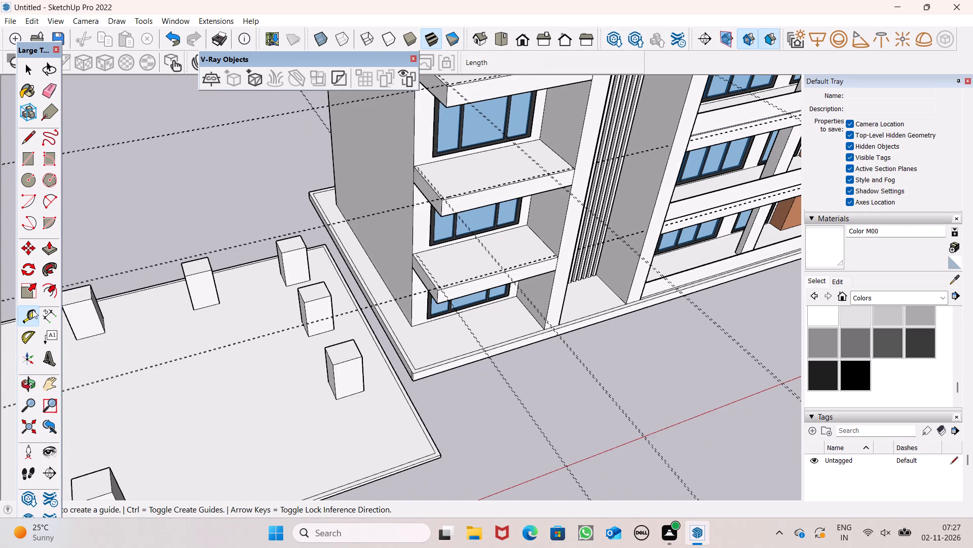
pyautogui.click(52, 249)
pyautogui.scroll(6, 377, 307)
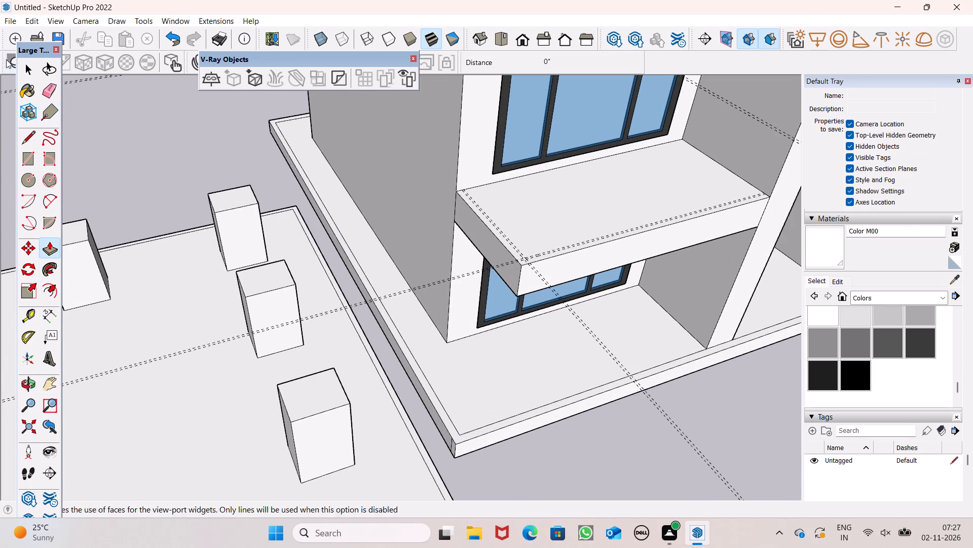
pyautogui.click(51, 92)
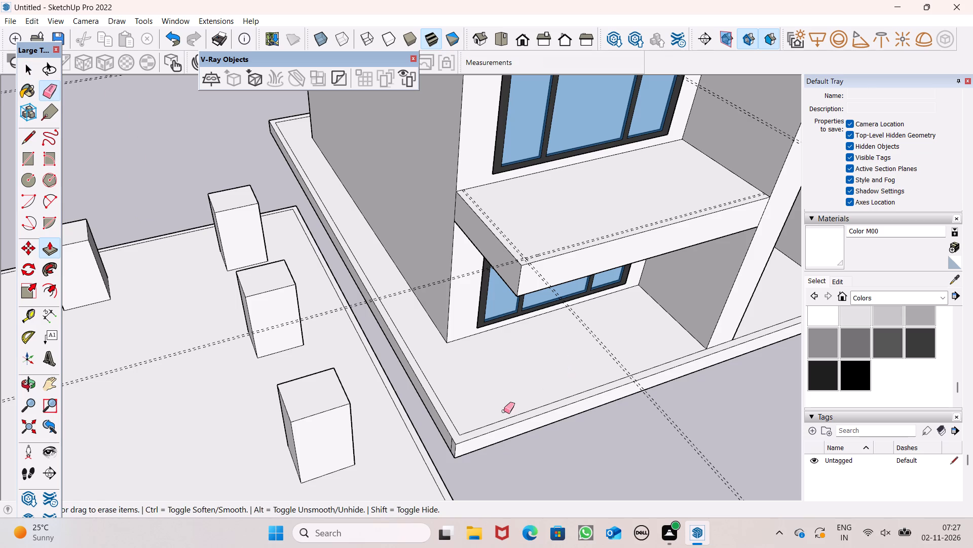
pyautogui.click(456, 421)
pyautogui.scroll(-4, 462, 348)
pyautogui.moveTo(322, 371); pyautogui.dragTo(972, 338, button='middle')
pyautogui.scroll(1, 972, 344)
pyautogui.moveTo(972, 338); pyautogui.dragTo(972, 344, button='middle')
pyautogui.scroll(-12, 581, 168)
pyautogui.moveTo(344, 351); pyautogui.dragTo(297, 459, button='middle')
pyautogui.scroll(-6, 663, 173)
pyautogui.scroll(4, 497, 284)
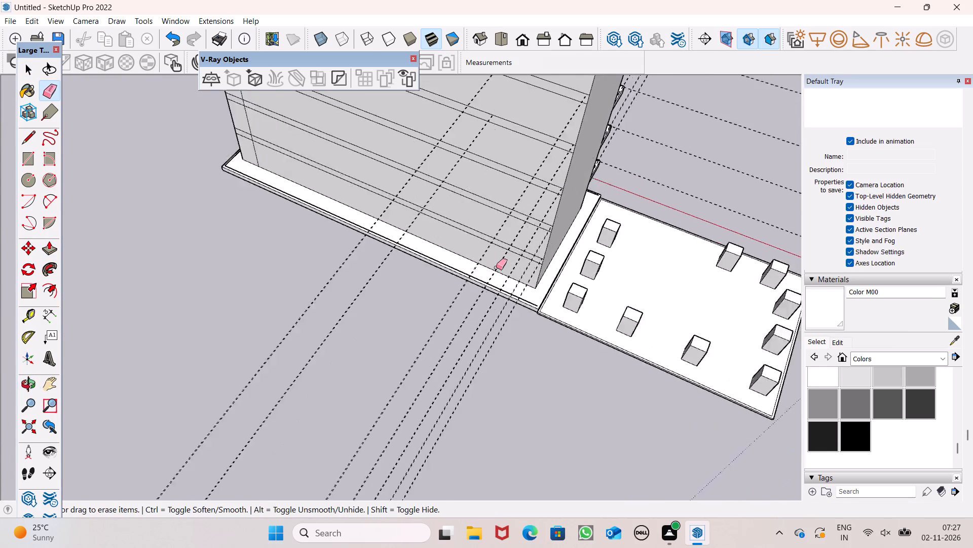
pyautogui.scroll(4, 496, 267)
pyautogui.scroll(4, 527, 357)
pyautogui.click(562, 315)
pyautogui.scroll(-6, 561, 317)
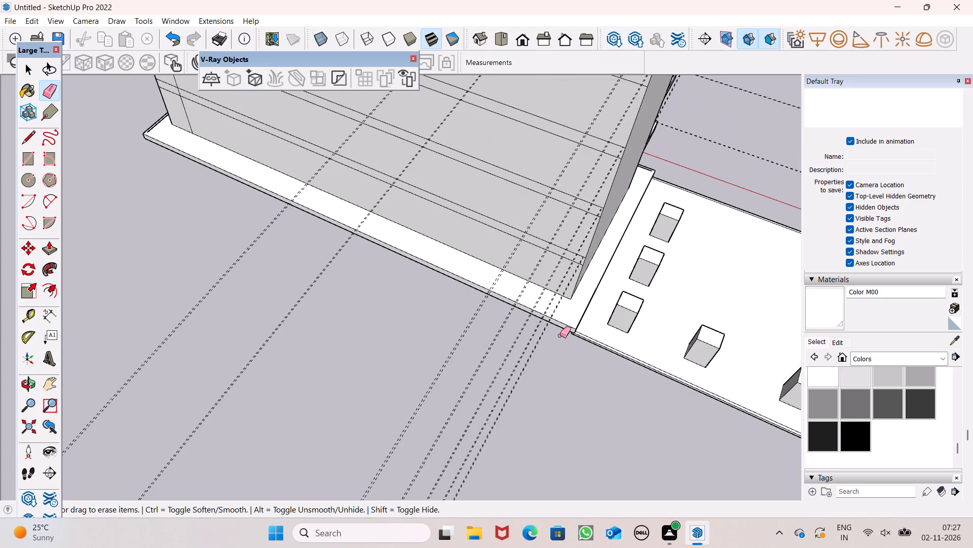
# Push the base slab's back face flush with the rear wall and its end face about 4' 7 11/16" inward to the blank wall.
pyautogui.click(48, 249)
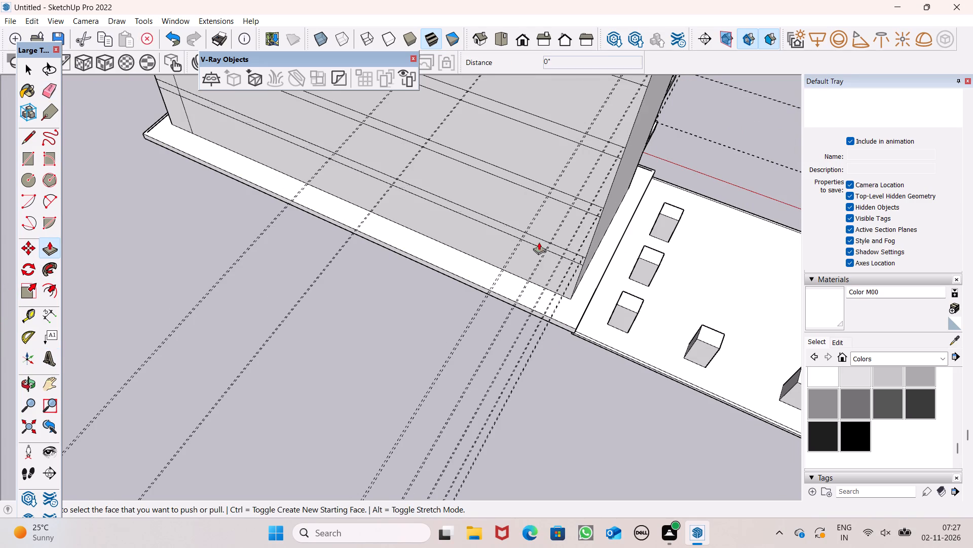
pyautogui.scroll(6, 559, 309)
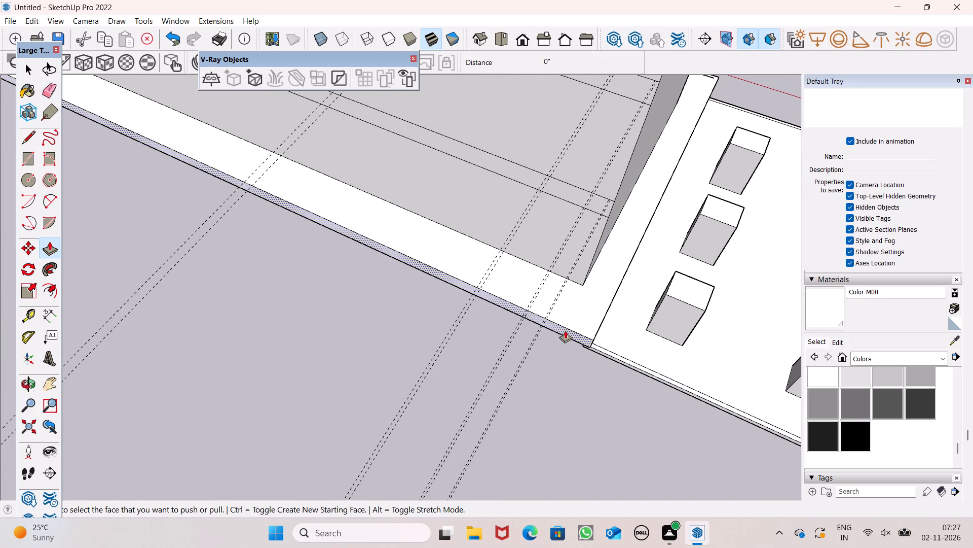
pyautogui.moveTo(565, 330); pyautogui.dragTo(573, 282)
pyautogui.moveTo(619, 301); pyautogui.dragTo(378, 281, button='middle')
pyautogui.moveTo(552, 434); pyautogui.dragTo(543, 406)
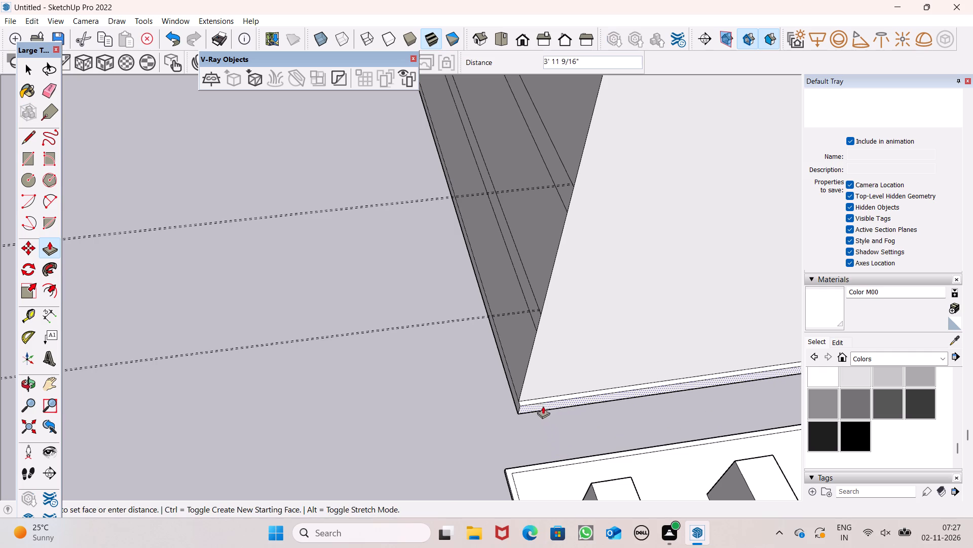
pyautogui.moveTo(543, 406); pyautogui.dragTo(540, 398)
# Push the leftover front strip projecting past the base slab's corner back flush with the slab's end face.
pyautogui.scroll(-12, 488, 352)
pyautogui.moveTo(773, 336); pyautogui.dragTo(566, 268, button='middle')
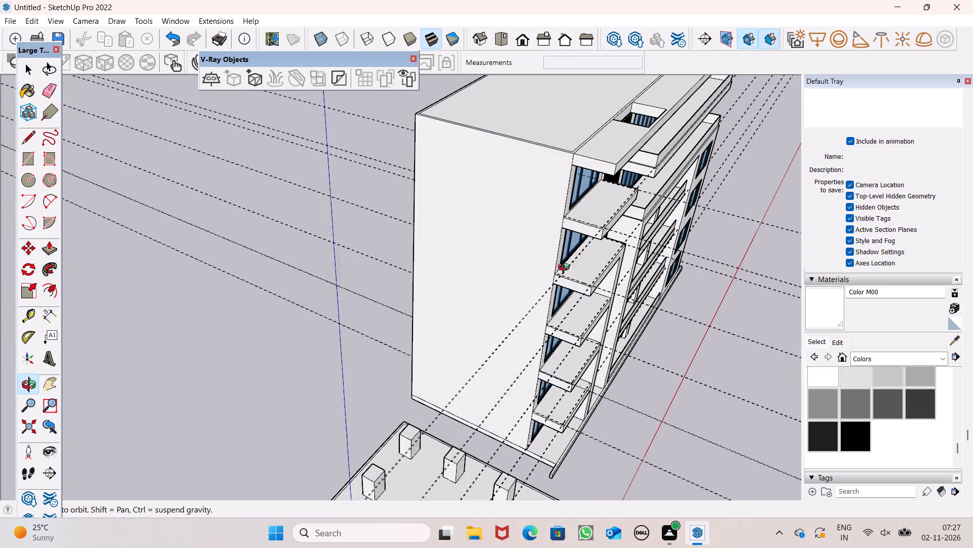
pyautogui.moveTo(566, 268); pyautogui.dragTo(566, 267, button='middle')
pyautogui.scroll(9, 573, 503)
pyautogui.scroll(8, 536, 464)
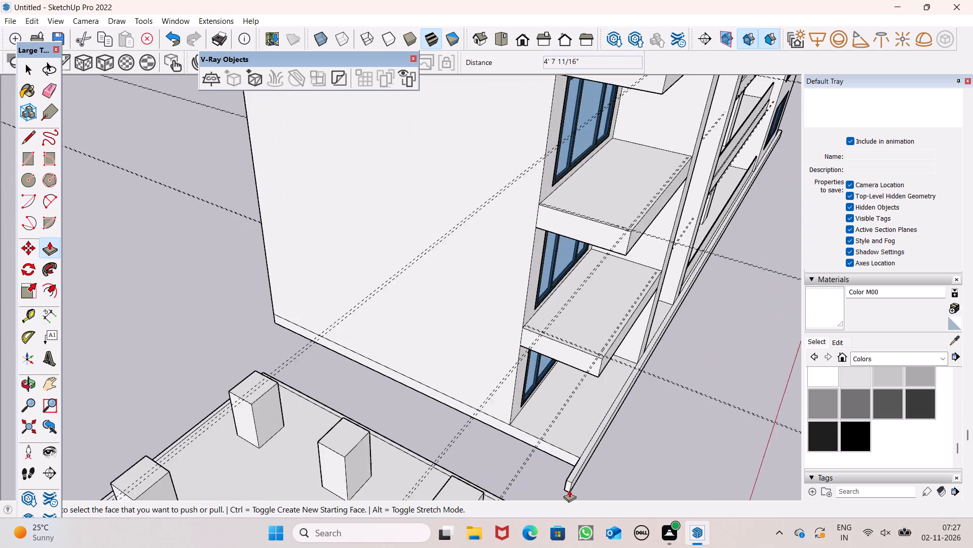
pyautogui.scroll(8, 569, 490)
pyautogui.moveTo(566, 476); pyautogui.dragTo(572, 407)
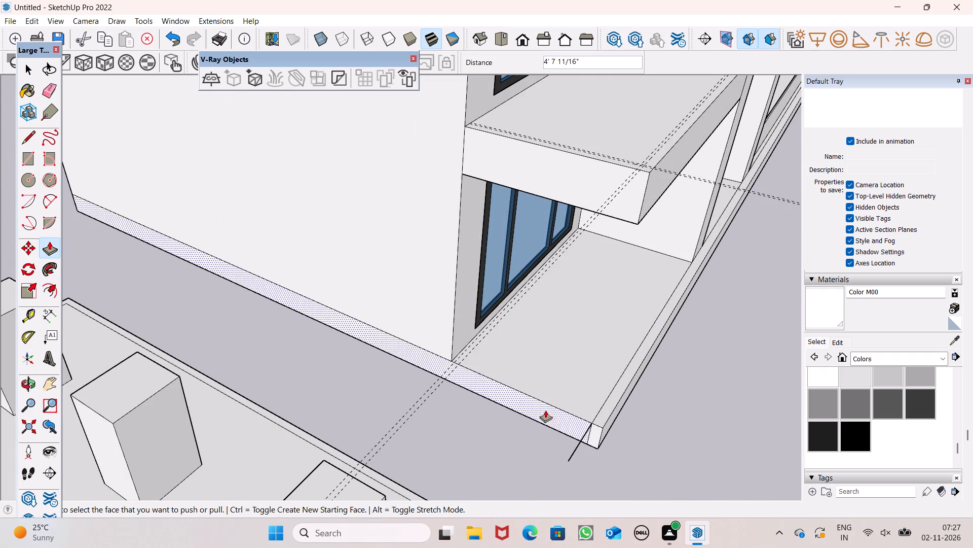
# Erase the stray edge beyond the base slab's front corner and the strip's dividing lines on its end face and top.
pyautogui.click(43, 85)
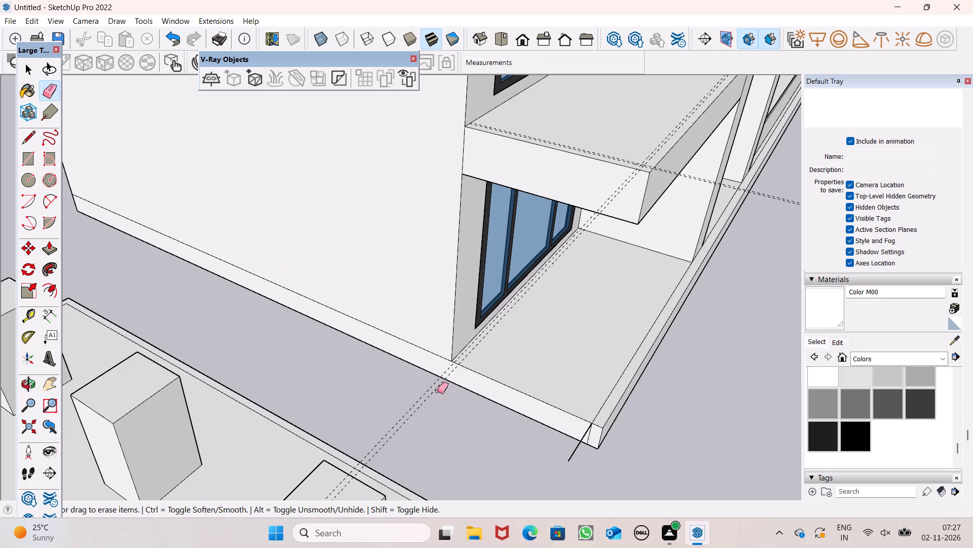
pyautogui.moveTo(575, 460); pyautogui.dragTo(564, 450)
pyautogui.moveTo(590, 454); pyautogui.dragTo(600, 430, button='middle')
pyautogui.scroll(3, 600, 426)
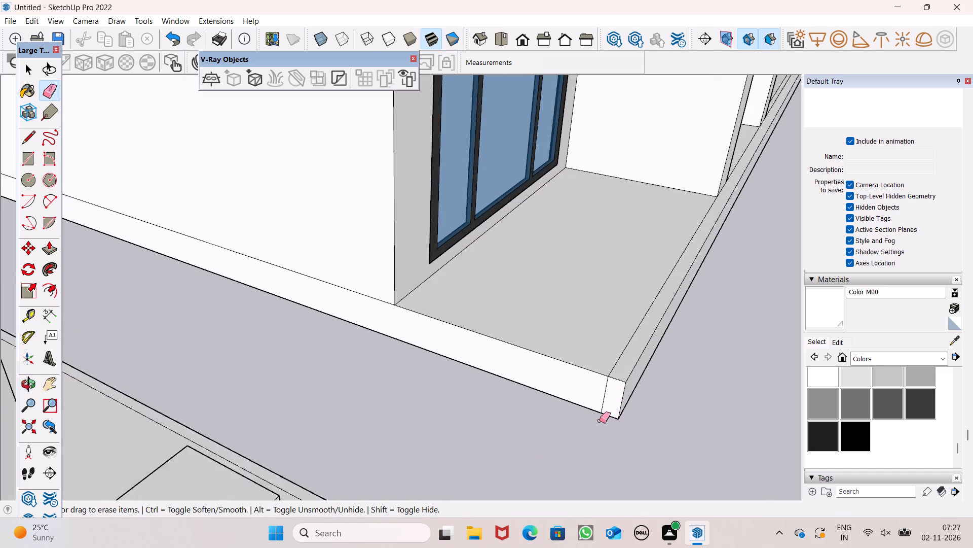
pyautogui.scroll(3, 600, 421)
pyautogui.click(607, 390)
pyautogui.click(623, 337)
pyautogui.scroll(-7, 566, 328)
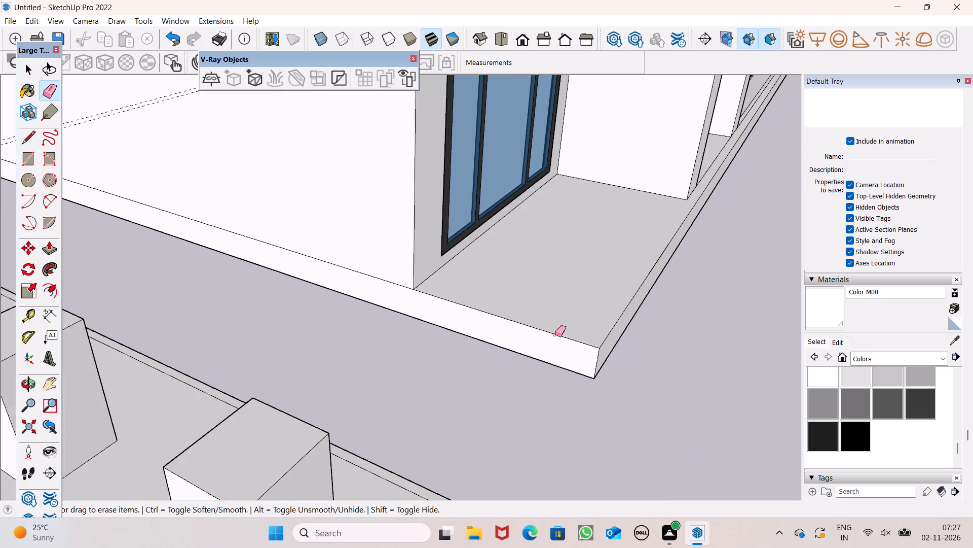
pyautogui.moveTo(588, 352); pyautogui.dragTo(557, 394, button='middle')
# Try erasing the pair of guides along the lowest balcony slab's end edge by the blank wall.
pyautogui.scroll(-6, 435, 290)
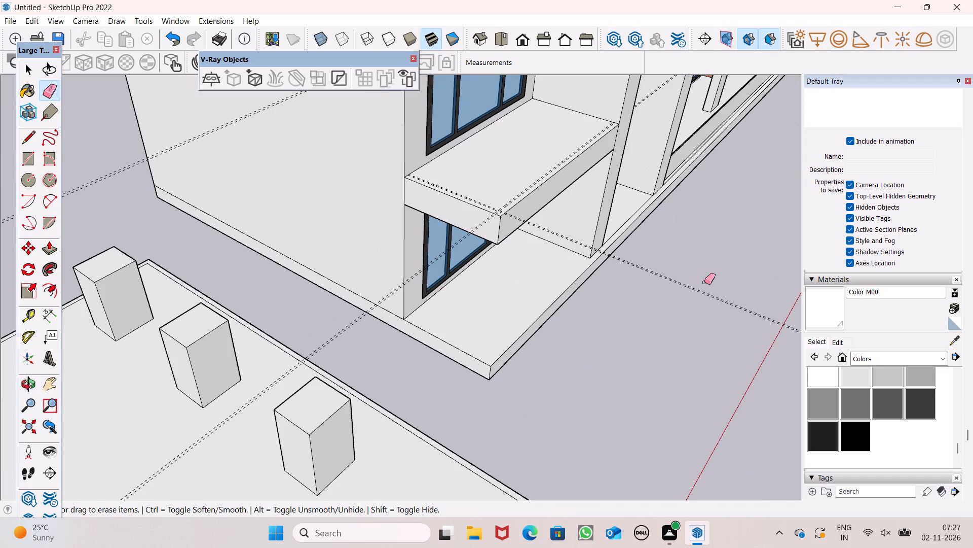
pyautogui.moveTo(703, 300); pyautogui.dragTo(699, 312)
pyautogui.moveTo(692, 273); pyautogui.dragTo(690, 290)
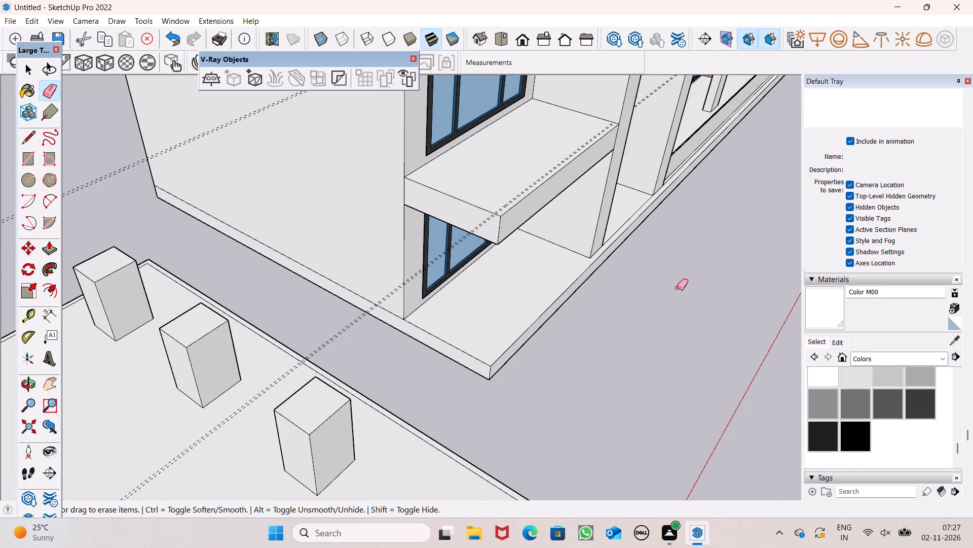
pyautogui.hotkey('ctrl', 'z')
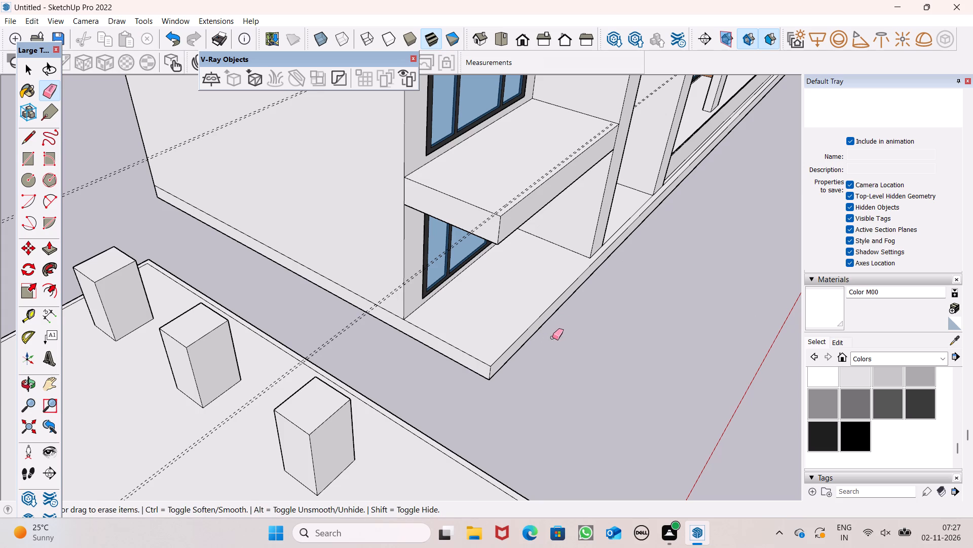
# Place a guide on the ground base slab, about 4 5/16" in from its end edge beside the side balconies.
pyautogui.moveTo(574, 342); pyautogui.dragTo(451, 410, button='middle')
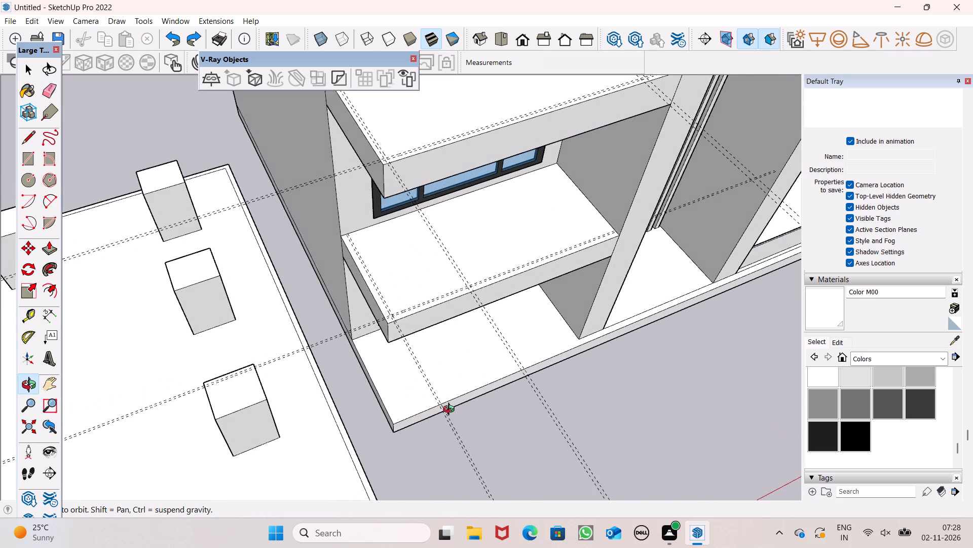
pyautogui.moveTo(451, 410); pyautogui.dragTo(501, 378, button='middle')
pyautogui.press('space')
pyautogui.click(22, 143)
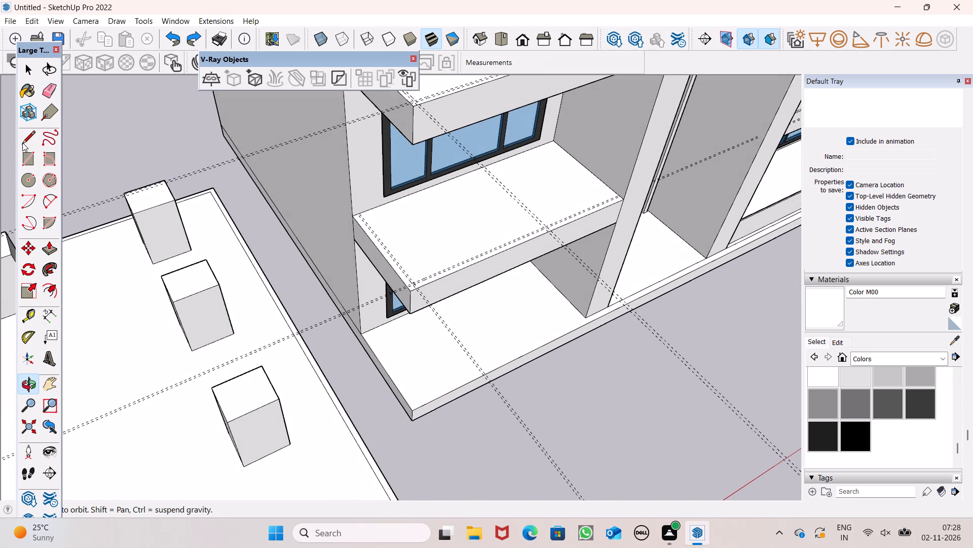
pyautogui.scroll(7, 291, 366)
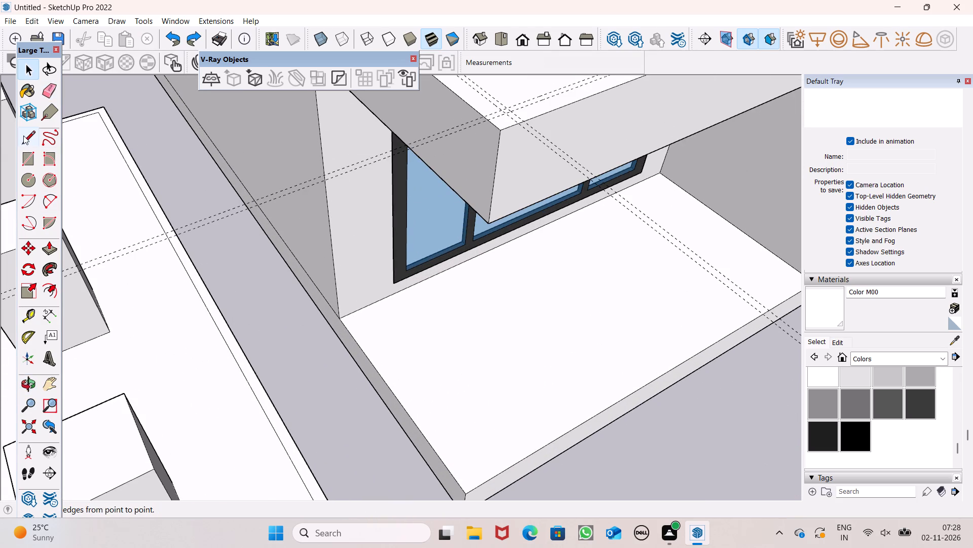
pyautogui.click(27, 144)
pyautogui.press('space')
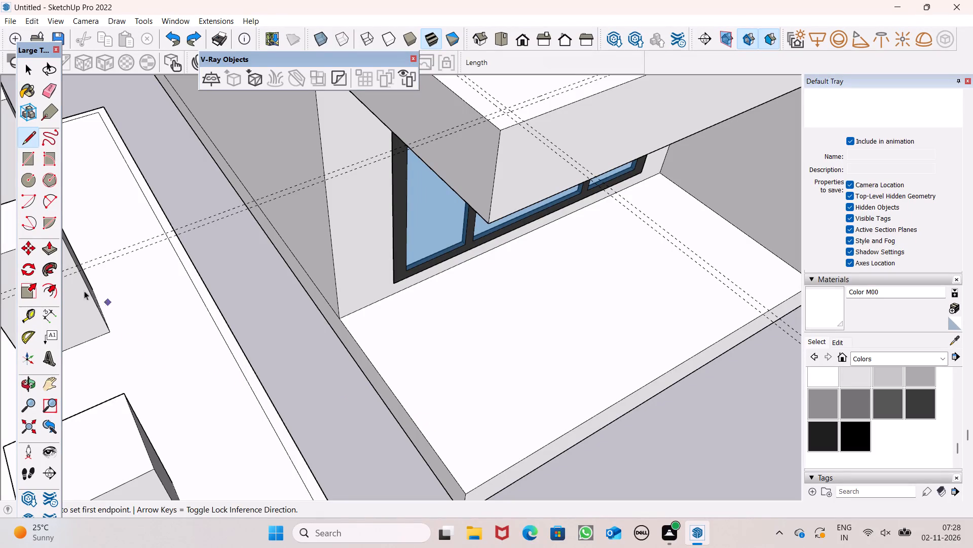
pyautogui.click(28, 318)
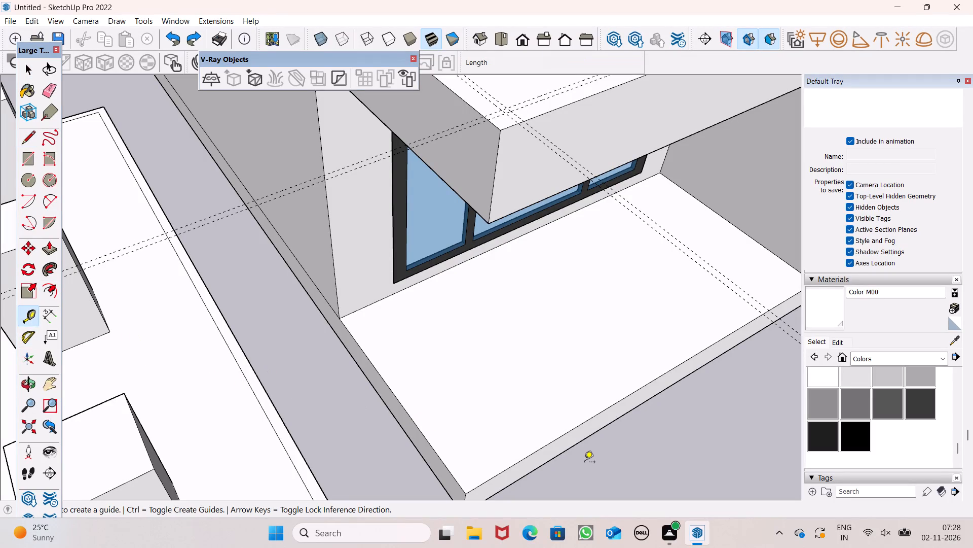
pyautogui.scroll(5, 428, 454)
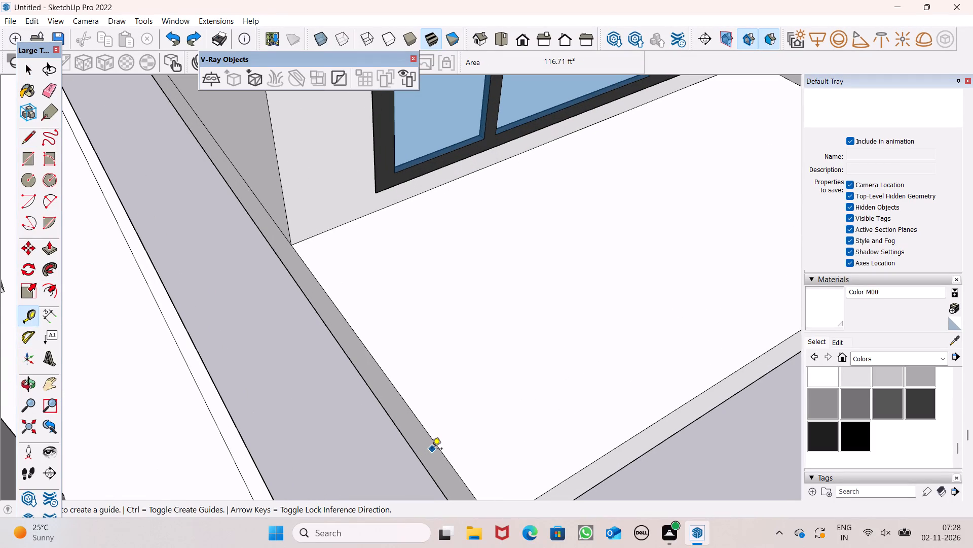
pyautogui.moveTo(434, 446); pyautogui.dragTo(448, 440)
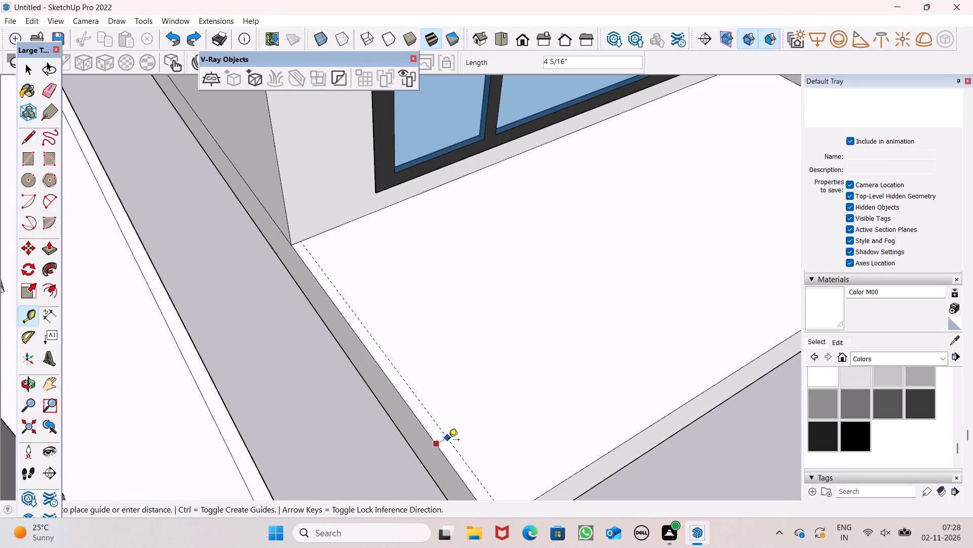
pyautogui.moveTo(448, 440); pyautogui.dragTo(449, 440)
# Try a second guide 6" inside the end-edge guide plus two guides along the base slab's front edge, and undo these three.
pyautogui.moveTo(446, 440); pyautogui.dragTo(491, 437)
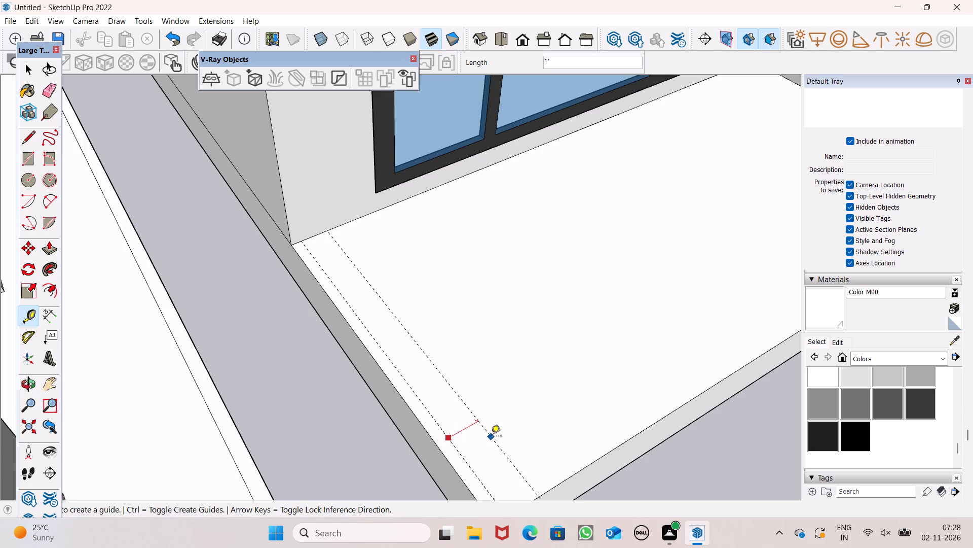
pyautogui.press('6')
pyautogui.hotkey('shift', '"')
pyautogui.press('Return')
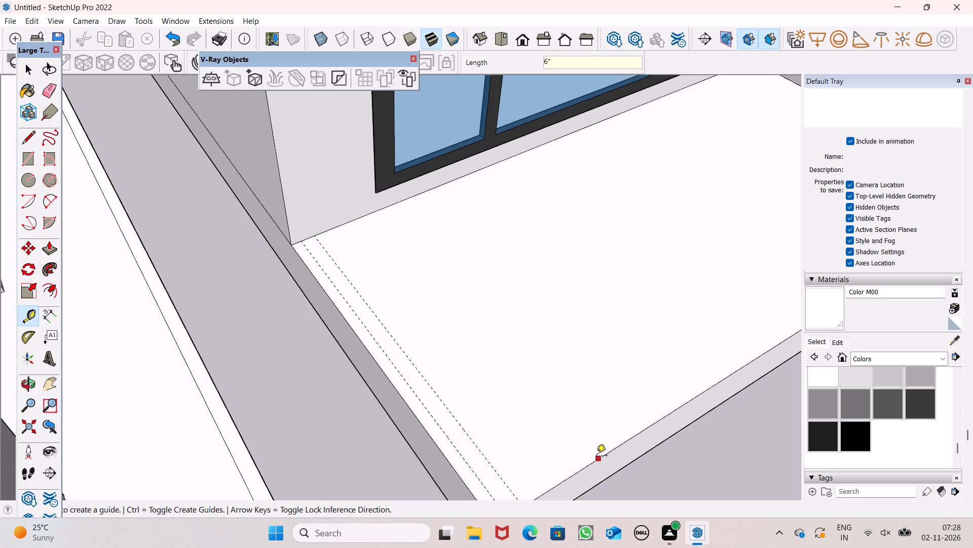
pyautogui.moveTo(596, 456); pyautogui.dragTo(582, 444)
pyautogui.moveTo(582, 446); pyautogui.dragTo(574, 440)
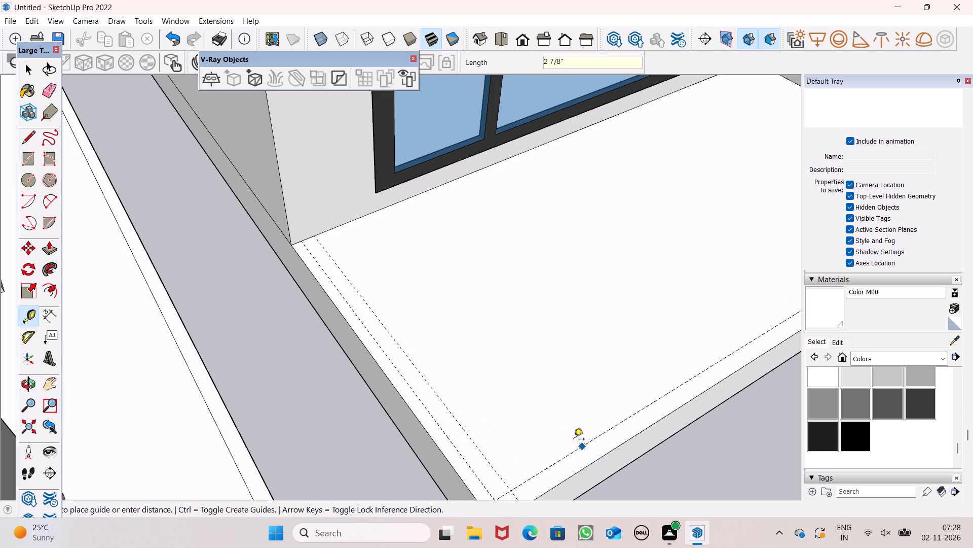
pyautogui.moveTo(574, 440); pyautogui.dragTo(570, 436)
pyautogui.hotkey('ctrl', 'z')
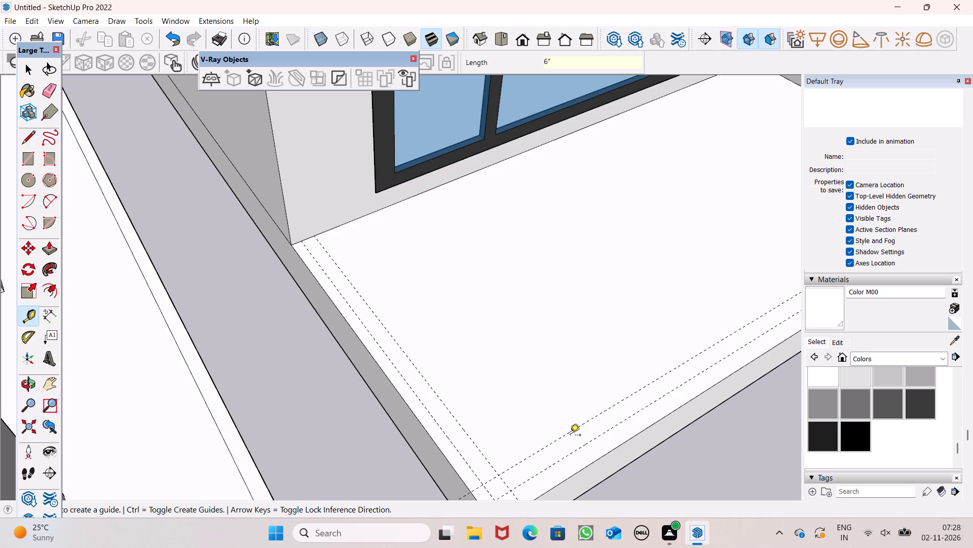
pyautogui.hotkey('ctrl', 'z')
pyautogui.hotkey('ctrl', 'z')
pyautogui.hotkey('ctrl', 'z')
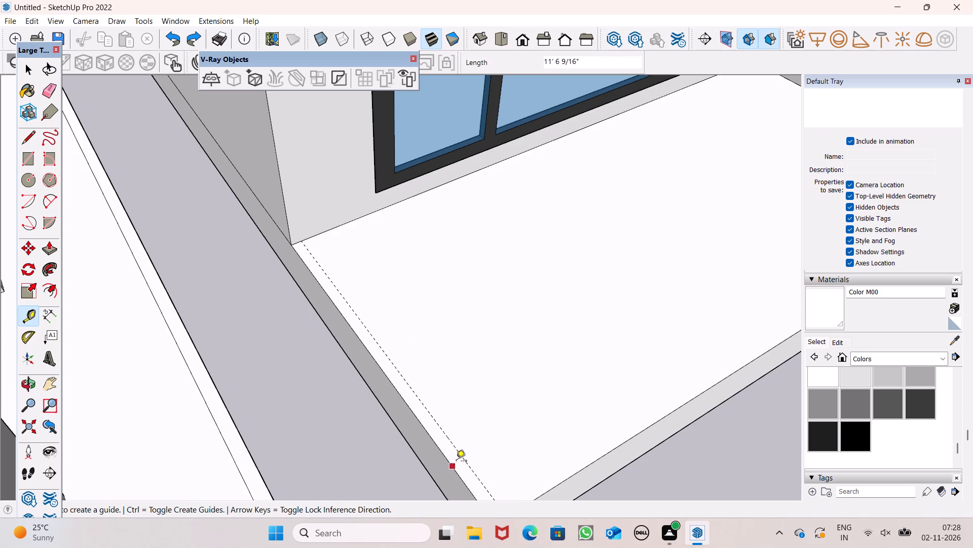
# Add a second guide 2" inside the base slab's end-edge guide.
pyautogui.moveTo(459, 457); pyautogui.dragTo(473, 451)
pyautogui.write('2"')
pyautogui.press('Return')
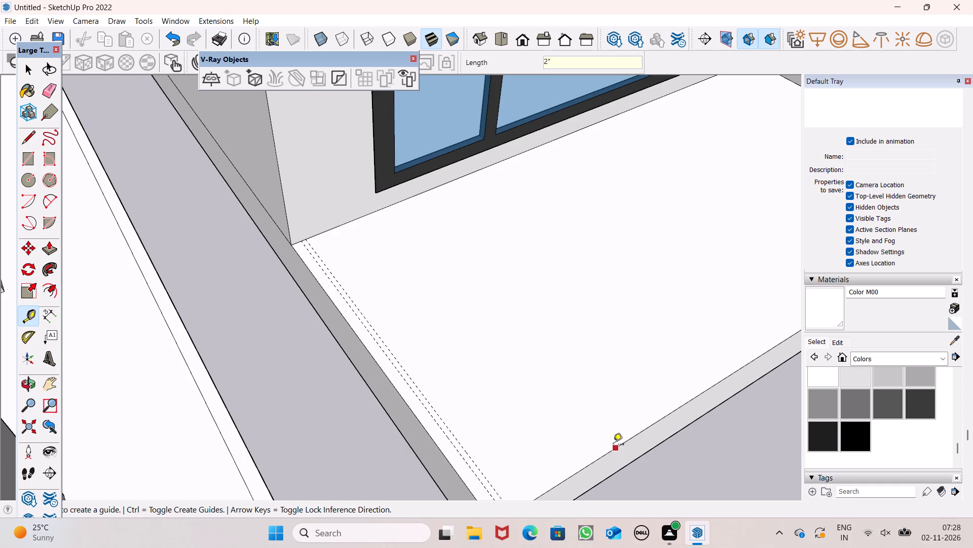
# Place a guide just inside the base slab's front edge and a second guide 2" further in, parallel to it.
pyautogui.moveTo(617, 451); pyautogui.dragTo(605, 439)
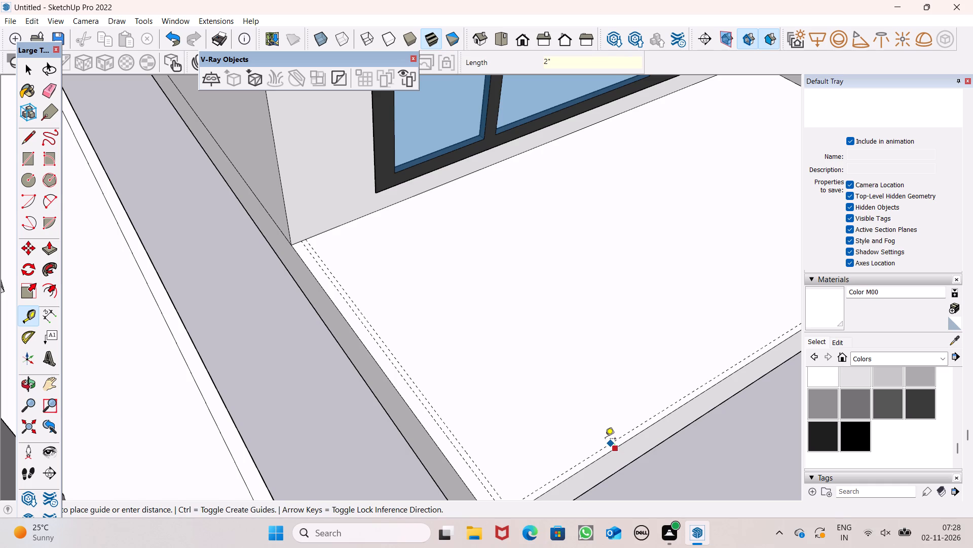
pyautogui.moveTo(605, 439); pyautogui.dragTo(605, 438)
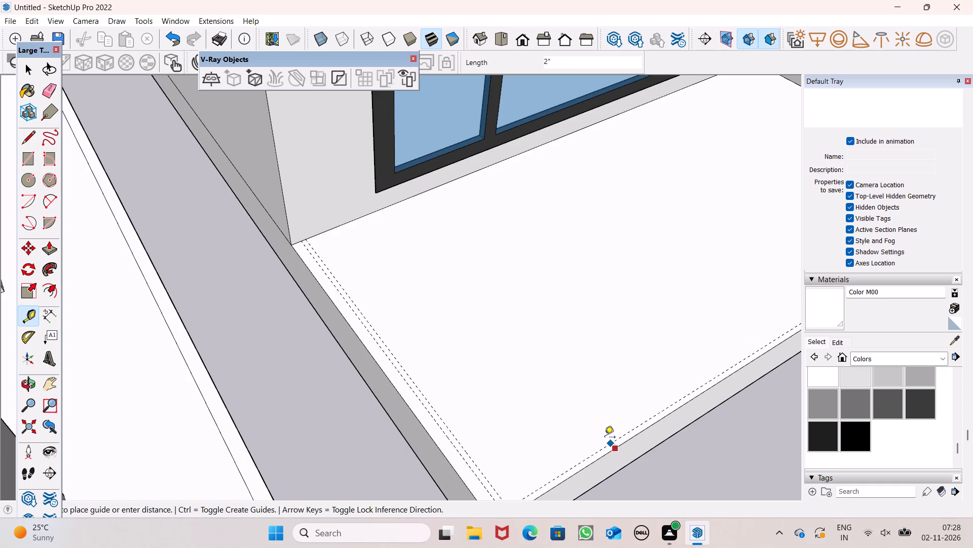
pyautogui.moveTo(605, 438); pyautogui.dragTo(605, 435)
pyautogui.moveTo(604, 437); pyautogui.dragTo(596, 421)
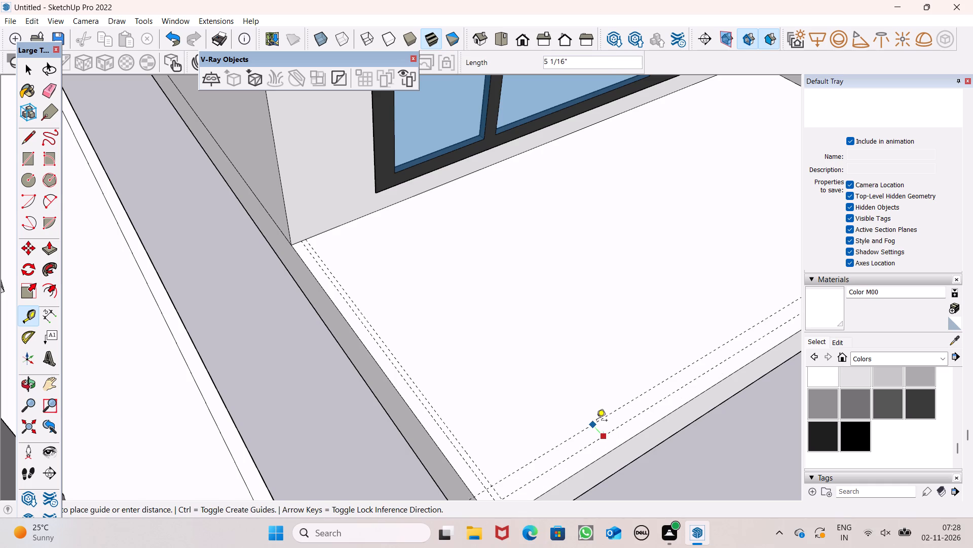
pyautogui.moveTo(596, 421); pyautogui.dragTo(595, 419)
pyautogui.press('2')
pyautogui.hotkey('shift', '"')
pyautogui.press('Return')
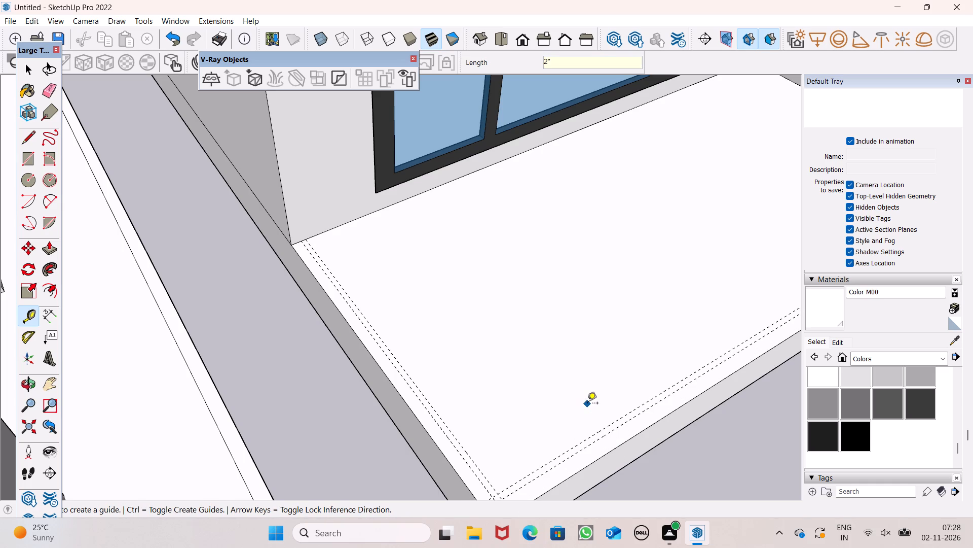
# Draw a rectangle about 2" by 11' 1 3/8" between the end-edge guides, from the window wall to the front guides.
pyautogui.click(25, 166)
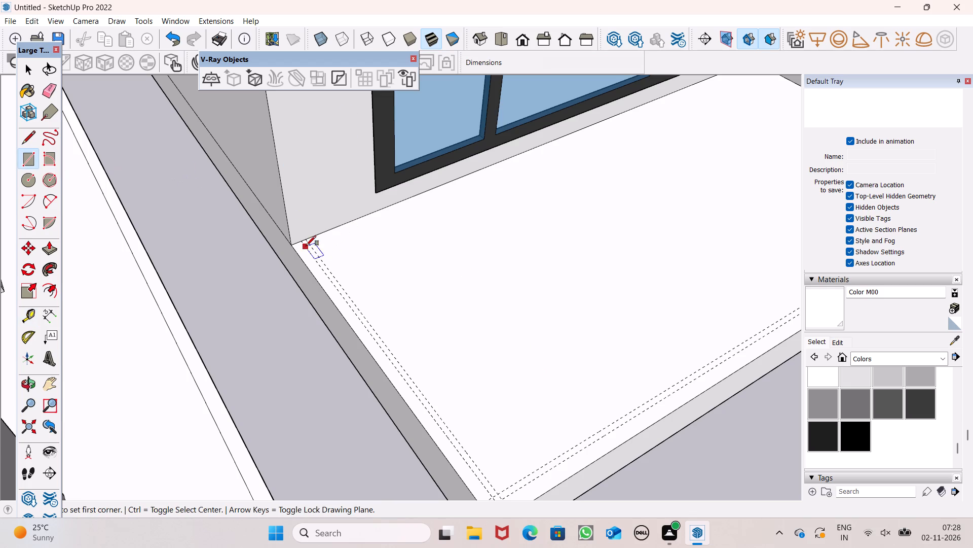
pyautogui.click(303, 239)
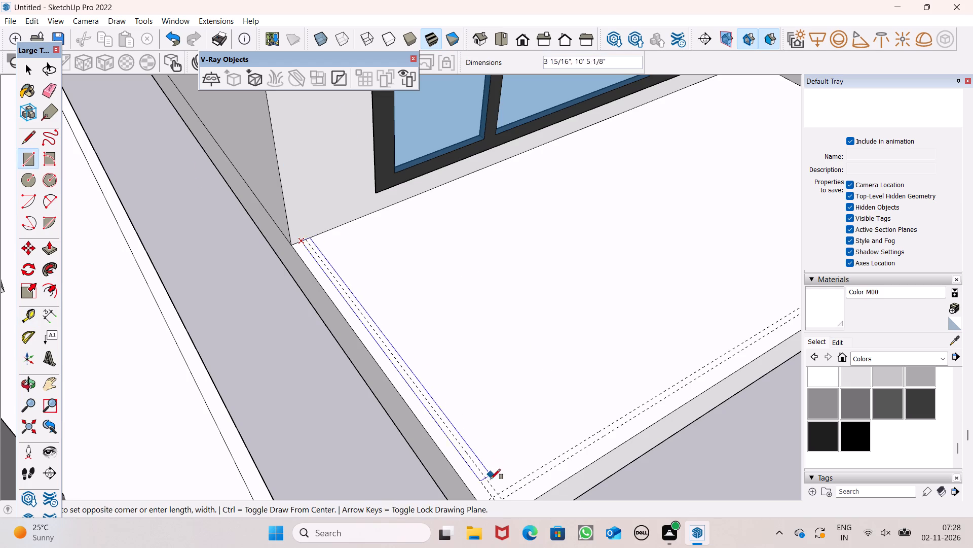
pyautogui.scroll(-1, 503, 395)
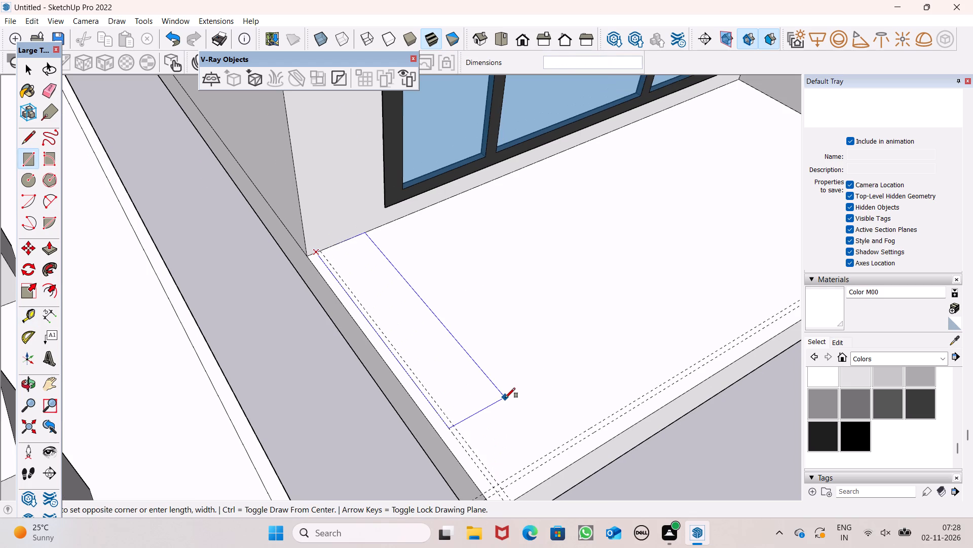
pyautogui.scroll(6, 506, 493)
pyautogui.click(503, 487)
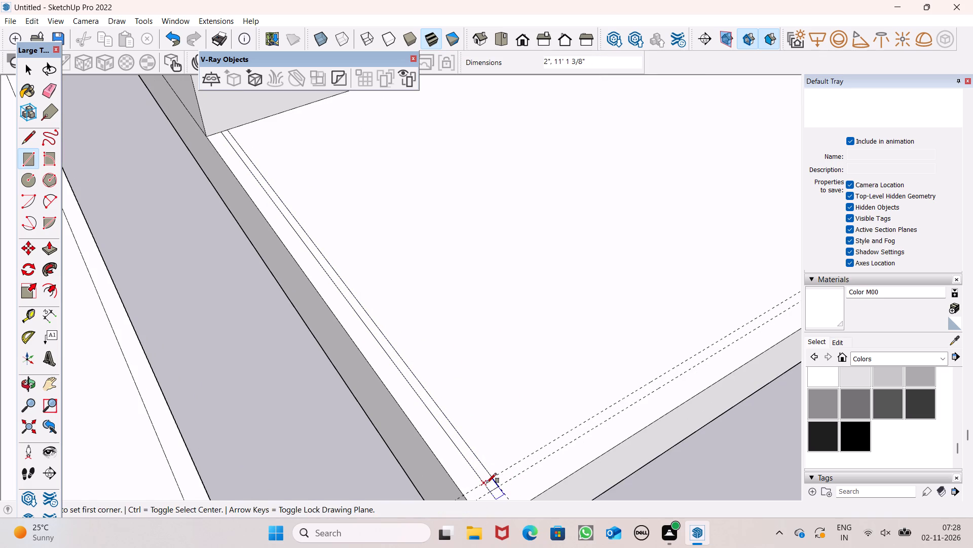
# Draw a 2" wide rectangle between the front guides, from the end strip to about 139' 5" along, just past the building's far corner.
pyautogui.click(486, 483)
pyautogui.scroll(-9, 500, 415)
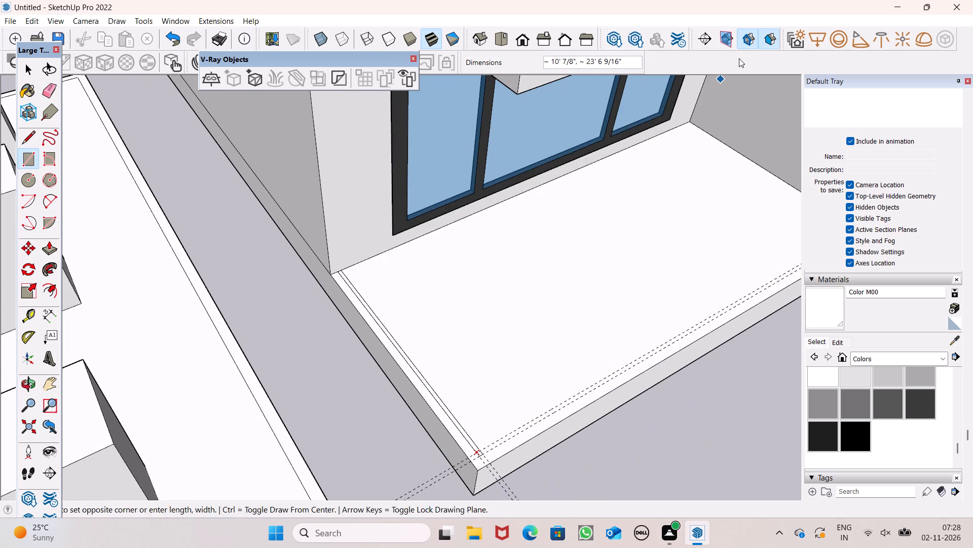
pyautogui.scroll(-7, 490, 341)
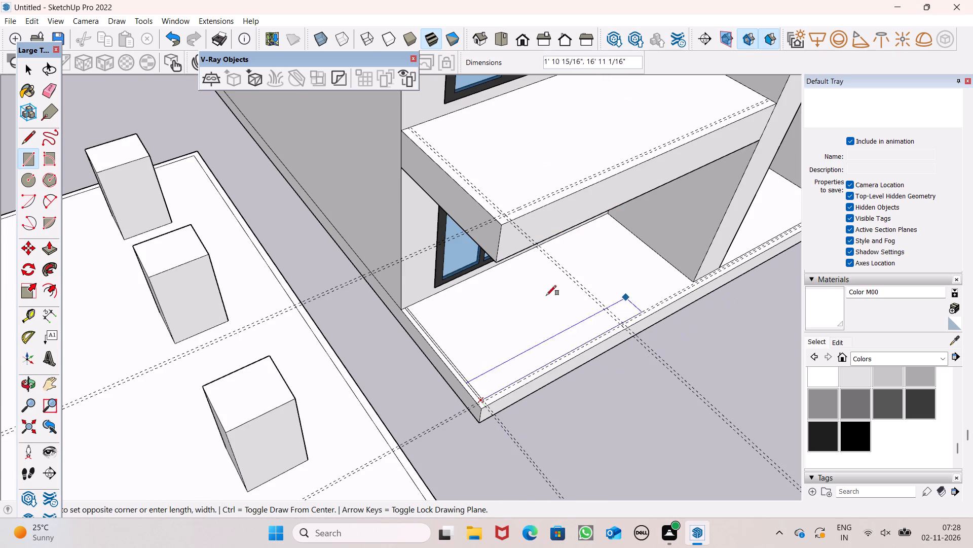
pyautogui.scroll(-6, 382, 318)
pyautogui.scroll(-6, 508, 272)
pyautogui.scroll(-4, 592, 242)
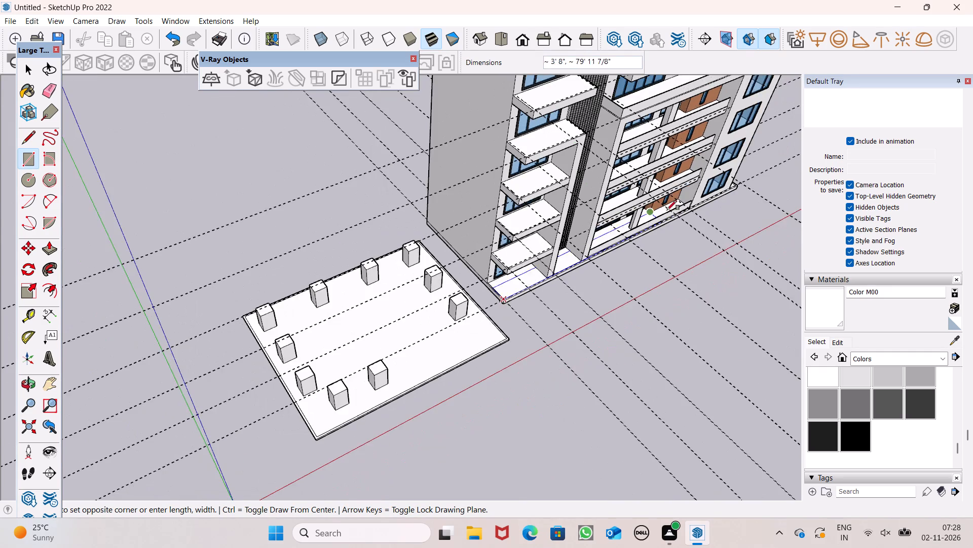
pyautogui.scroll(6, 772, 183)
pyautogui.scroll(17, 723, 185)
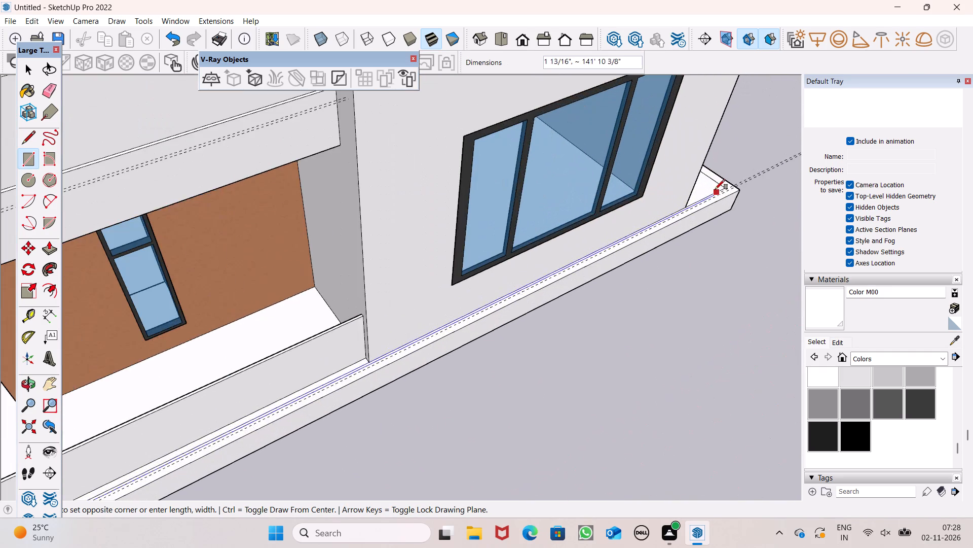
pyautogui.scroll(12, 732, 195)
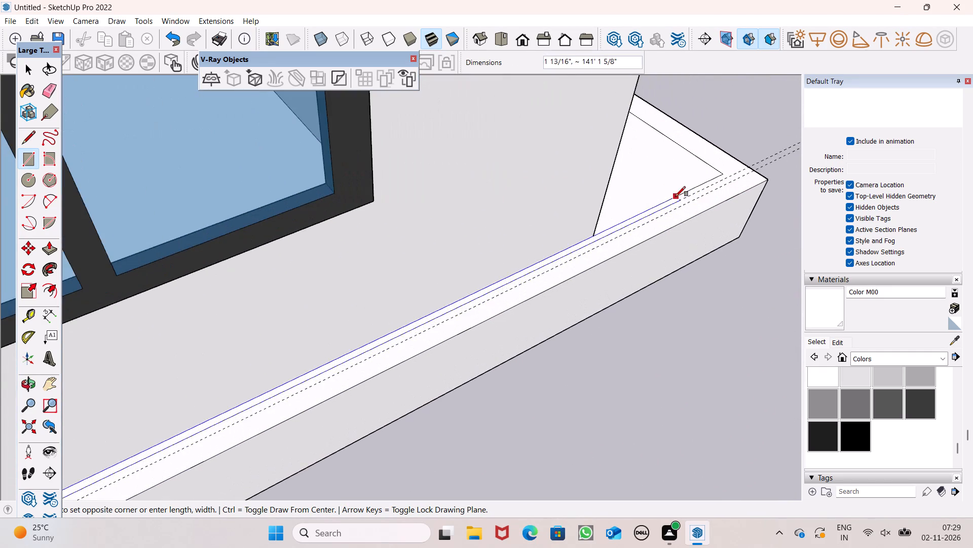
pyautogui.scroll(1, 678, 204)
pyautogui.moveTo(678, 216); pyautogui.dragTo(466, 290, button='middle')
pyautogui.scroll(-1, 523, 400)
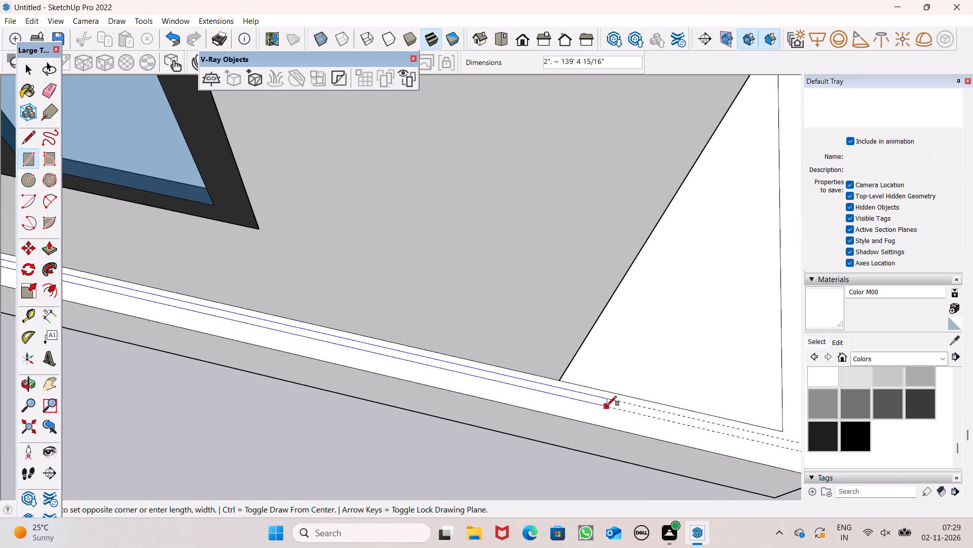
pyautogui.click(613, 408)
# Erase the line parallel to the base slab's far end edge and the leftover edge running out from the building's corner.
pyautogui.scroll(-7, 460, 323)
pyautogui.moveTo(577, 361); pyautogui.dragTo(412, 225, button='middle')
pyautogui.scroll(-5, 409, 294)
pyautogui.scroll(-13, 482, 391)
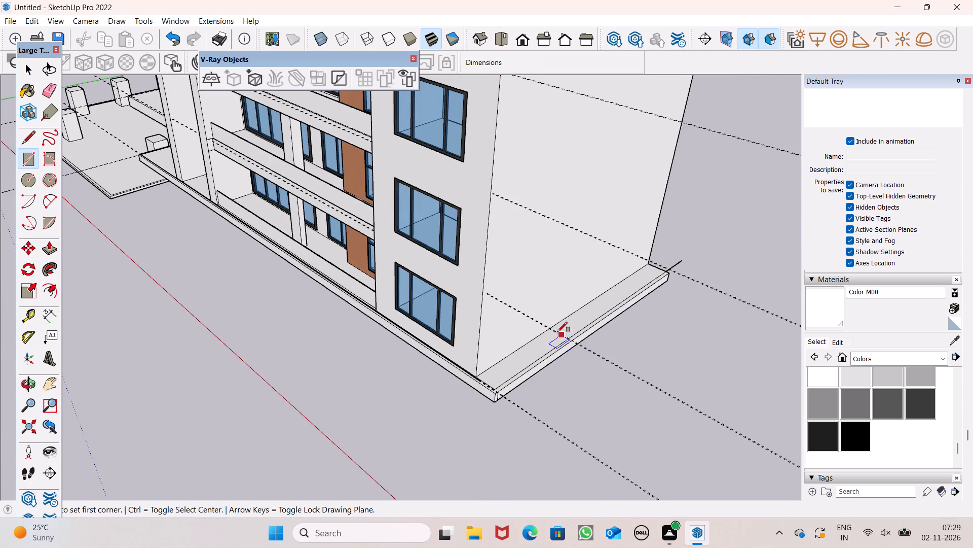
pyautogui.scroll(7, 552, 327)
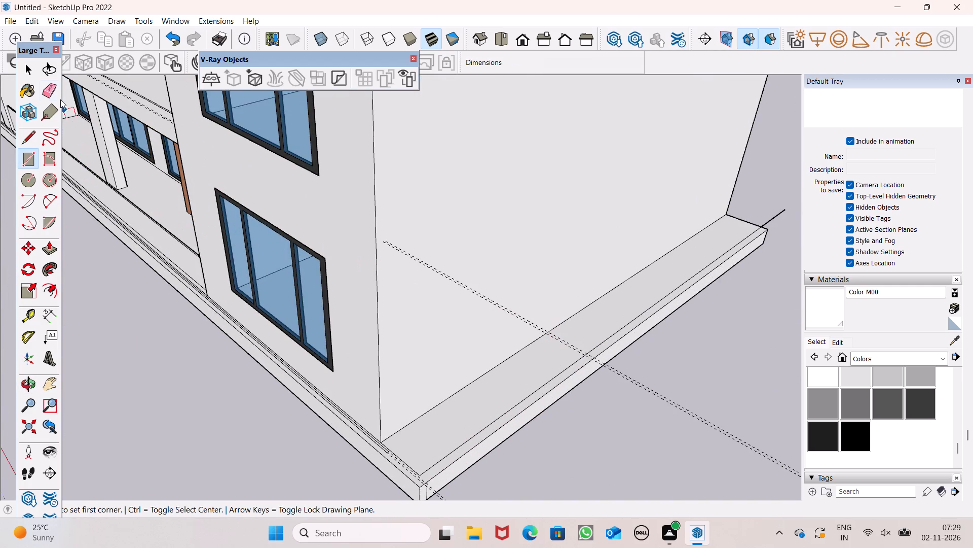
pyautogui.click(56, 93)
pyautogui.scroll(6, 386, 487)
pyautogui.moveTo(444, 455); pyautogui.dragTo(446, 445)
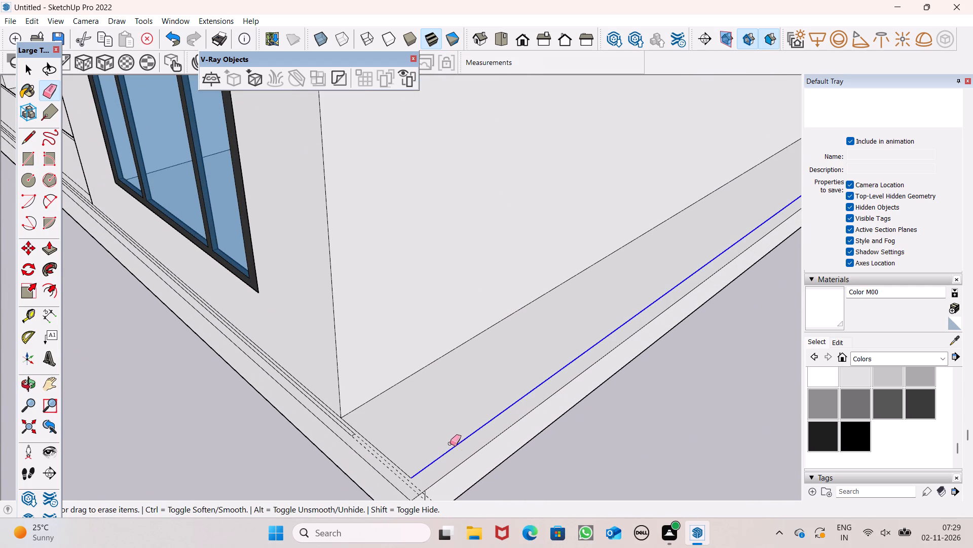
pyautogui.moveTo(452, 500); pyautogui.dragTo(376, 520, button='middle')
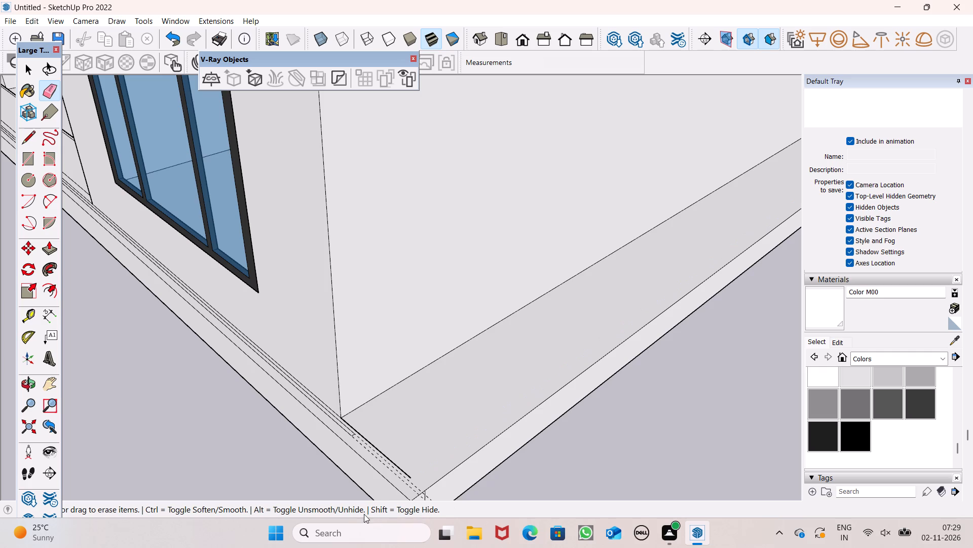
pyautogui.scroll(8, 344, 515)
pyautogui.scroll(6, 416, 447)
pyautogui.moveTo(438, 441); pyautogui.dragTo(438, 436)
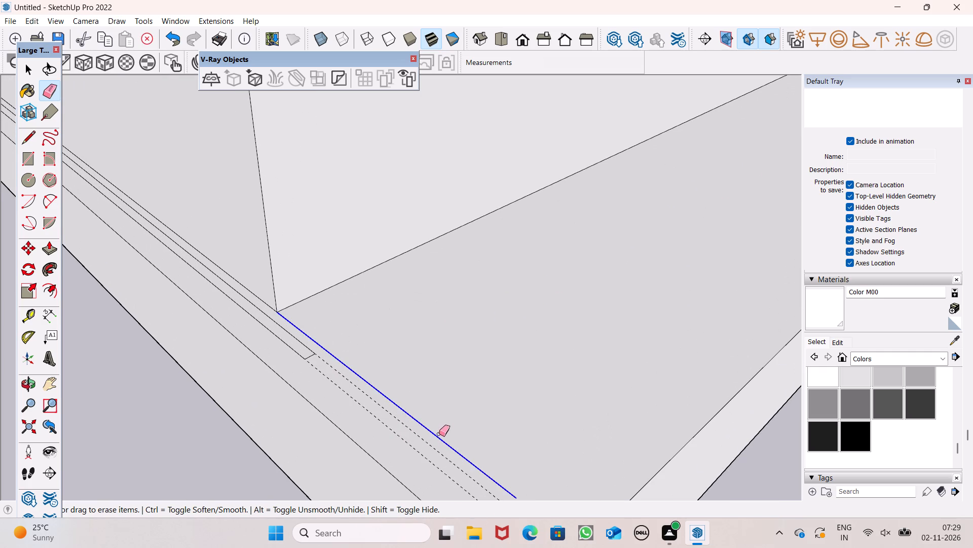
# Erase the stray edge projecting past the back corner at the base slab's far end.
pyautogui.scroll(-14, 435, 383)
pyautogui.scroll(-5, 348, 382)
pyautogui.scroll(6, 698, 254)
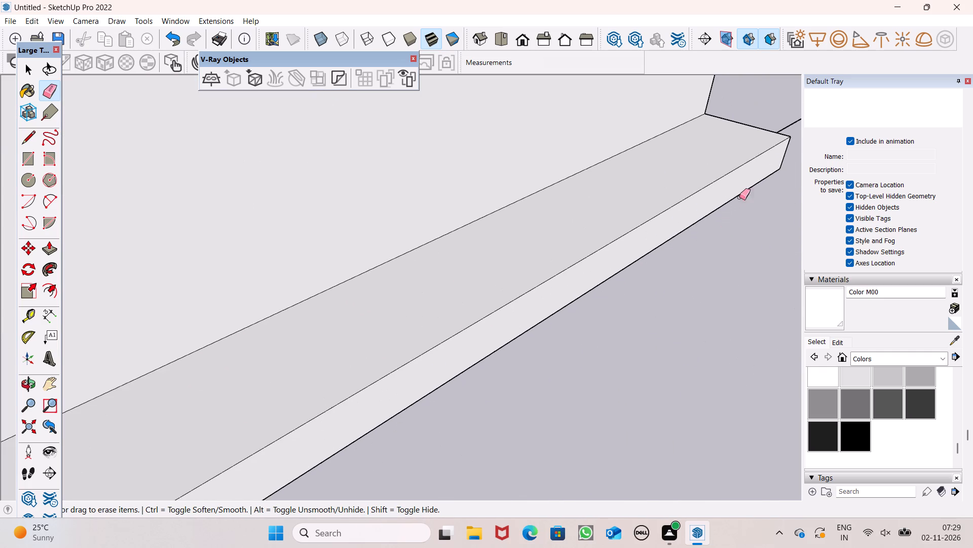
pyautogui.scroll(-4, 707, 192)
pyautogui.moveTo(752, 128); pyautogui.dragTo(777, 148)
pyautogui.scroll(-4, 615, 247)
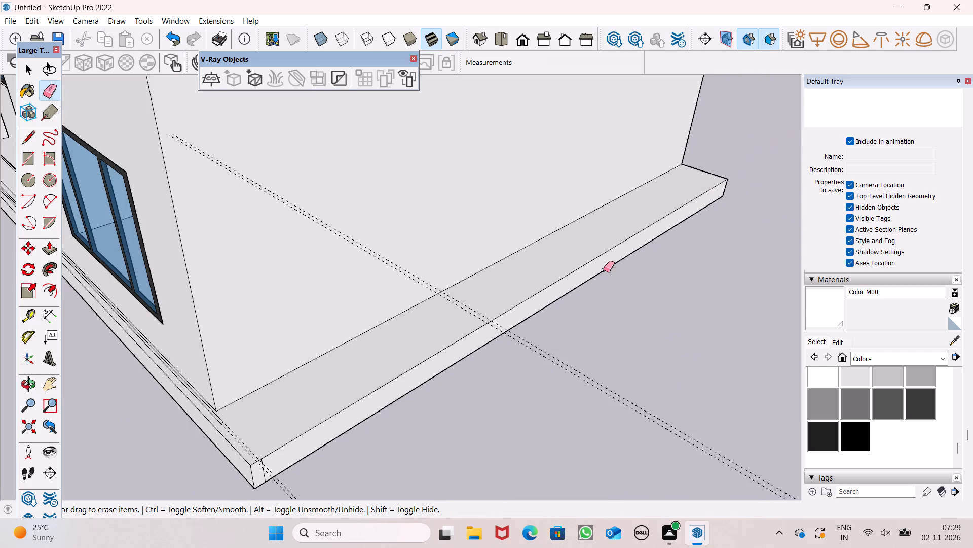
pyautogui.scroll(-7, 529, 296)
pyautogui.moveTo(520, 383); pyautogui.dragTo(504, 413, button='middle')
pyautogui.scroll(1, 504, 413)
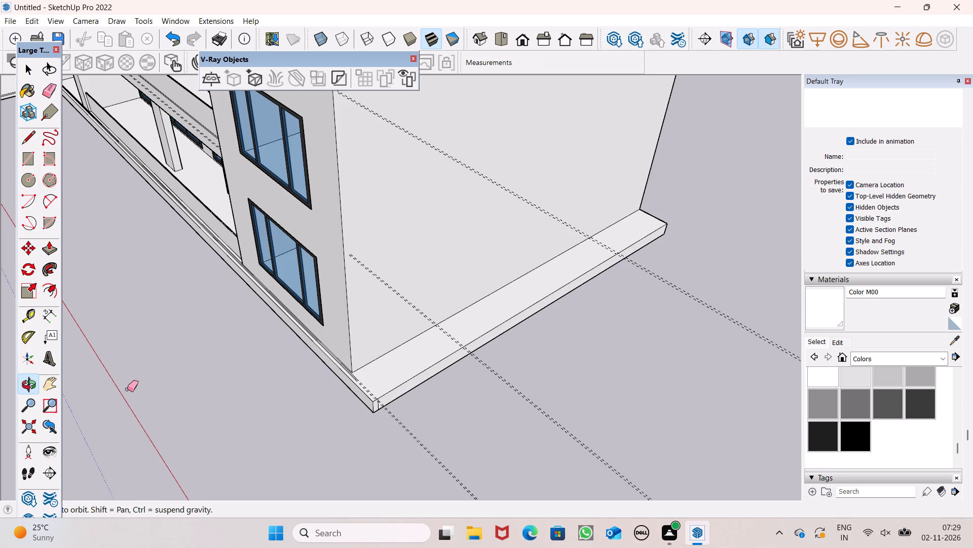
# Push the base slab's far end face back to the building's end wall.
pyautogui.click(45, 250)
pyautogui.scroll(11, 335, 361)
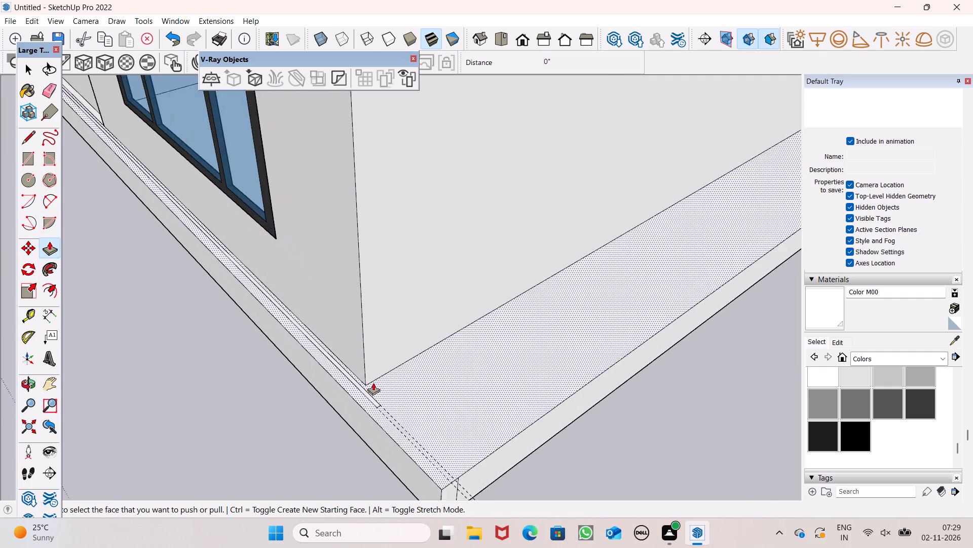
pyautogui.scroll(2, 373, 383)
pyautogui.moveTo(520, 481); pyautogui.dragTo(401, 360)
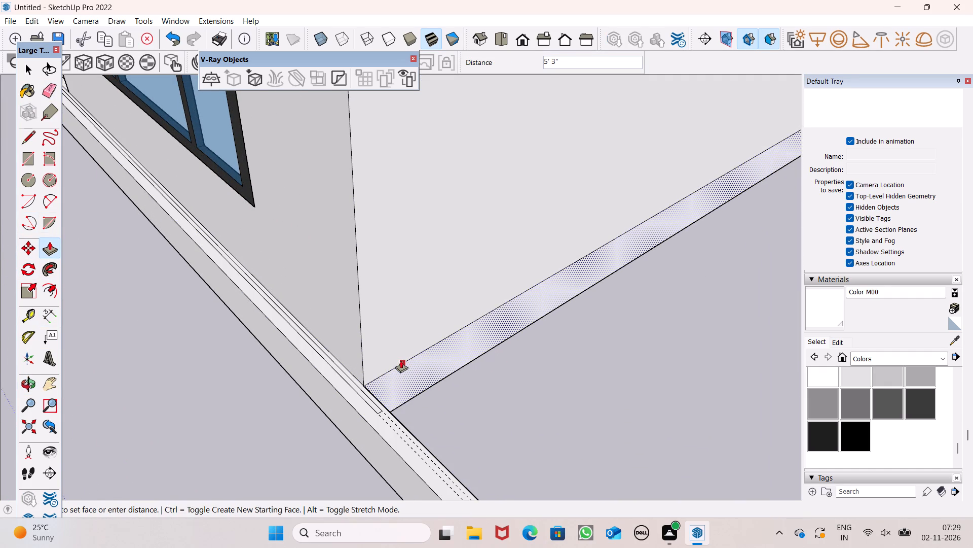
pyautogui.moveTo(401, 360); pyautogui.dragTo(400, 360)
# Push back the end face of the slab's projecting front section, flush with the building's end wall.
pyautogui.scroll(-5, 382, 338)
pyautogui.moveTo(432, 460); pyautogui.dragTo(424, 402)
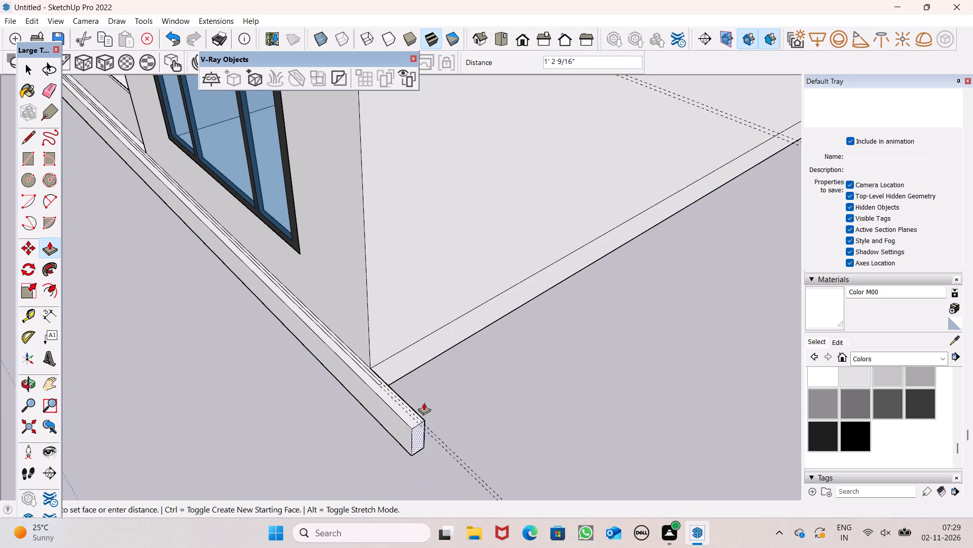
pyautogui.moveTo(424, 402); pyautogui.dragTo(403, 353)
pyautogui.moveTo(371, 413); pyautogui.dragTo(377, 444, button='middle')
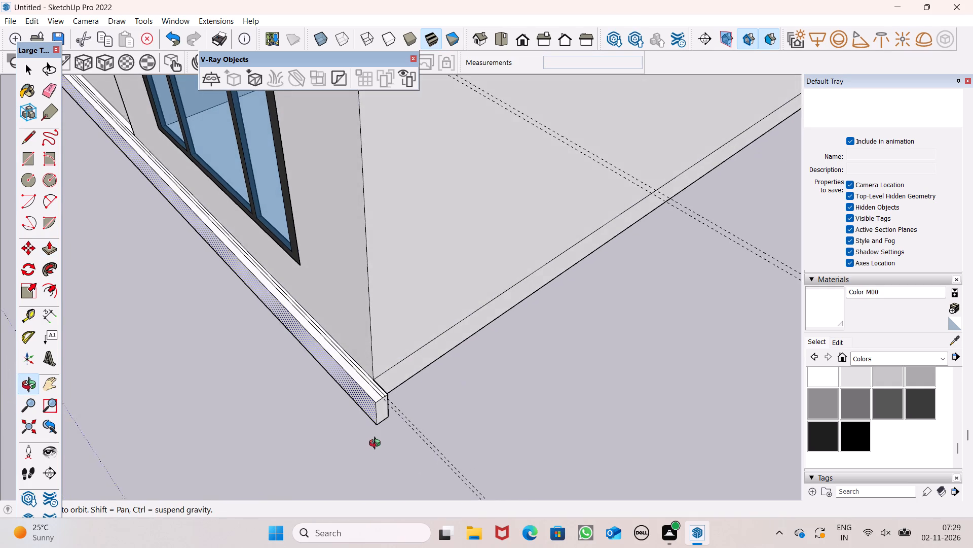
pyautogui.moveTo(377, 444); pyautogui.dragTo(379, 442, button='middle')
pyautogui.scroll(-4, 478, 348)
pyautogui.scroll(7, 408, 363)
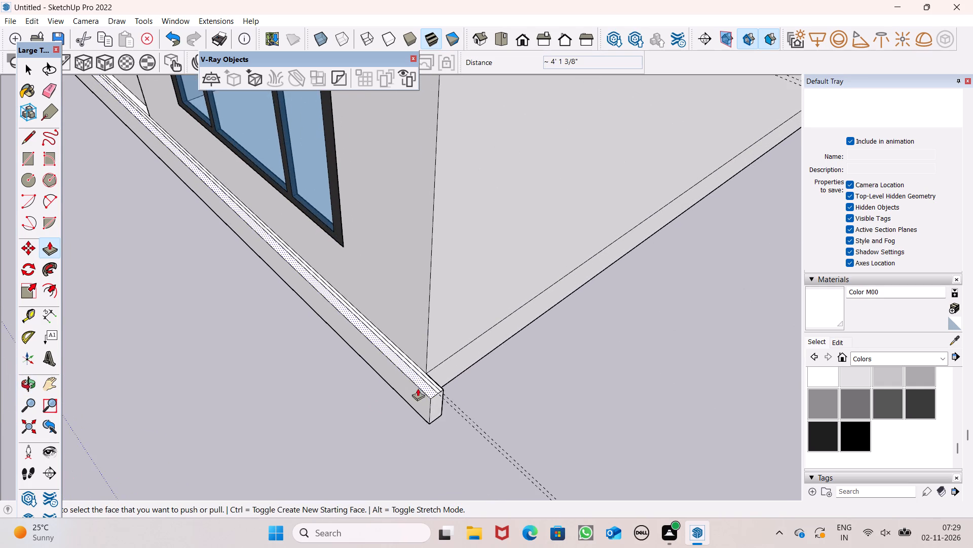
pyautogui.scroll(6, 420, 395)
pyautogui.moveTo(452, 415); pyautogui.dragTo(457, 357)
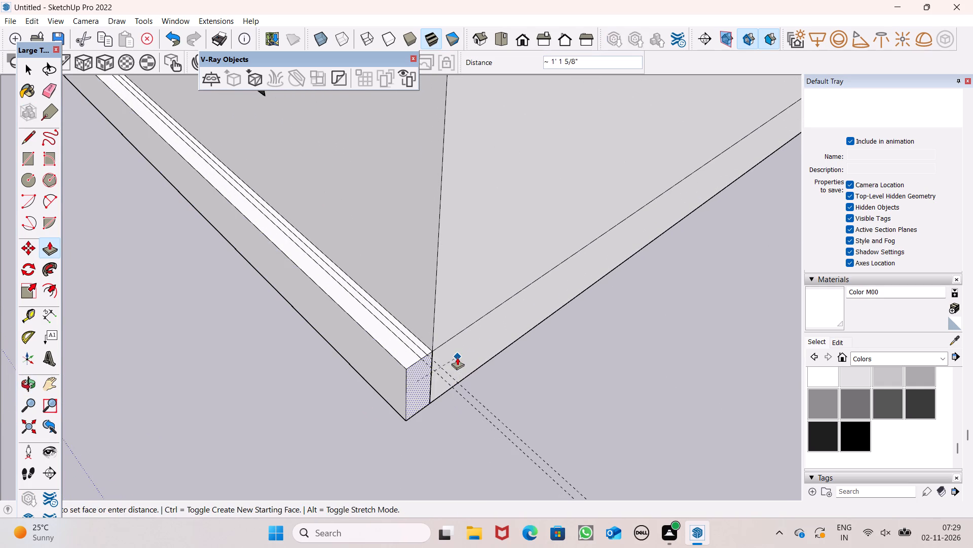
pyautogui.moveTo(457, 357); pyautogui.dragTo(457, 360)
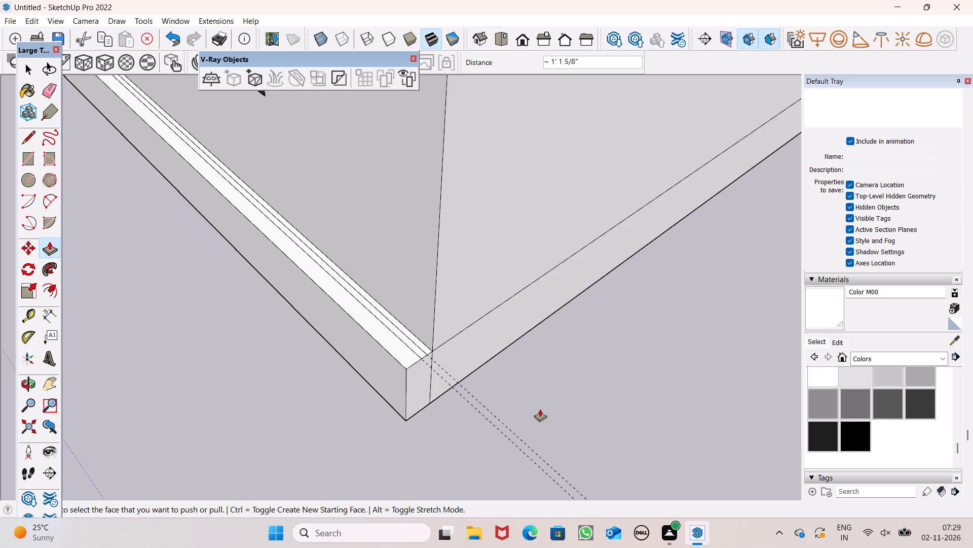
# Erase the pair of guides running out past the base slab's far front corner.
pyautogui.scroll(-2, 541, 409)
pyautogui.press('space')
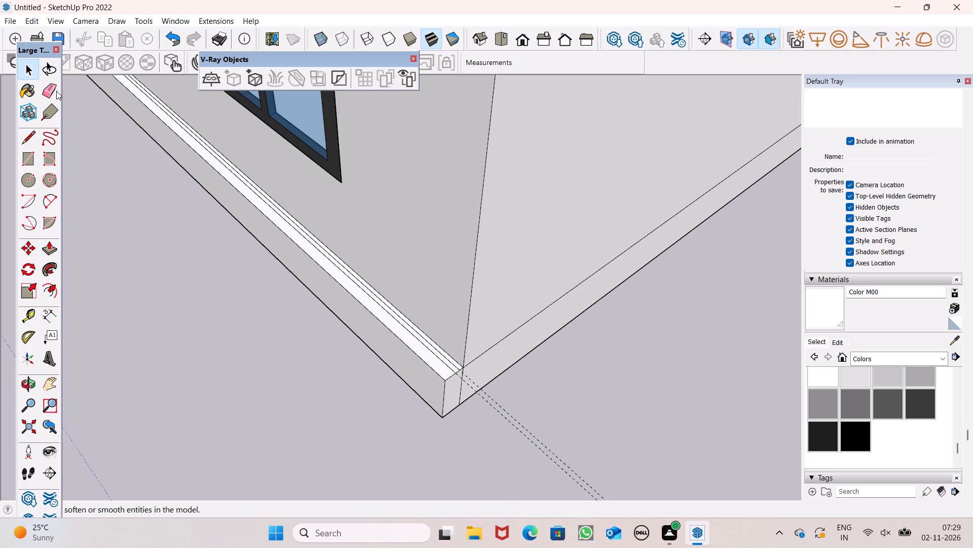
pyautogui.click(56, 90)
pyautogui.moveTo(547, 420); pyautogui.dragTo(520, 447)
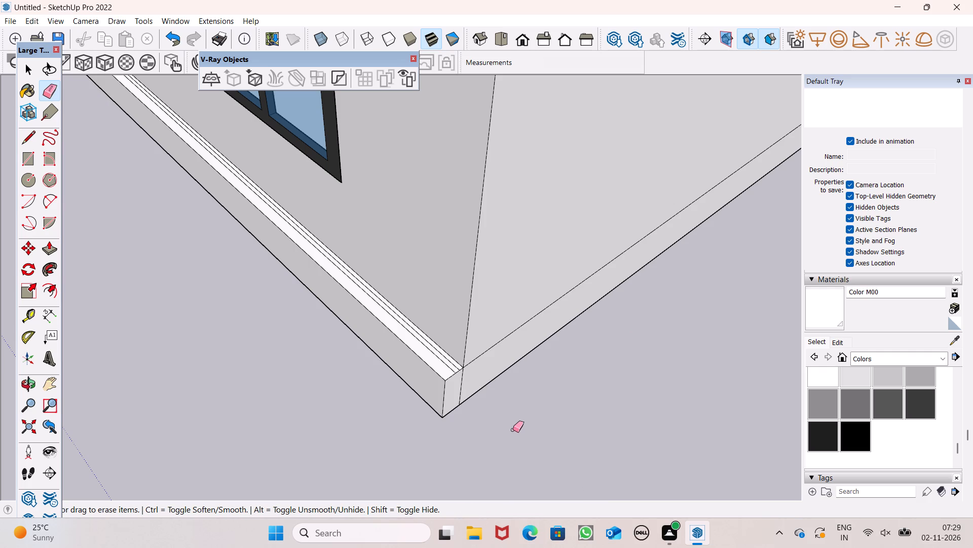
pyautogui.press('space')
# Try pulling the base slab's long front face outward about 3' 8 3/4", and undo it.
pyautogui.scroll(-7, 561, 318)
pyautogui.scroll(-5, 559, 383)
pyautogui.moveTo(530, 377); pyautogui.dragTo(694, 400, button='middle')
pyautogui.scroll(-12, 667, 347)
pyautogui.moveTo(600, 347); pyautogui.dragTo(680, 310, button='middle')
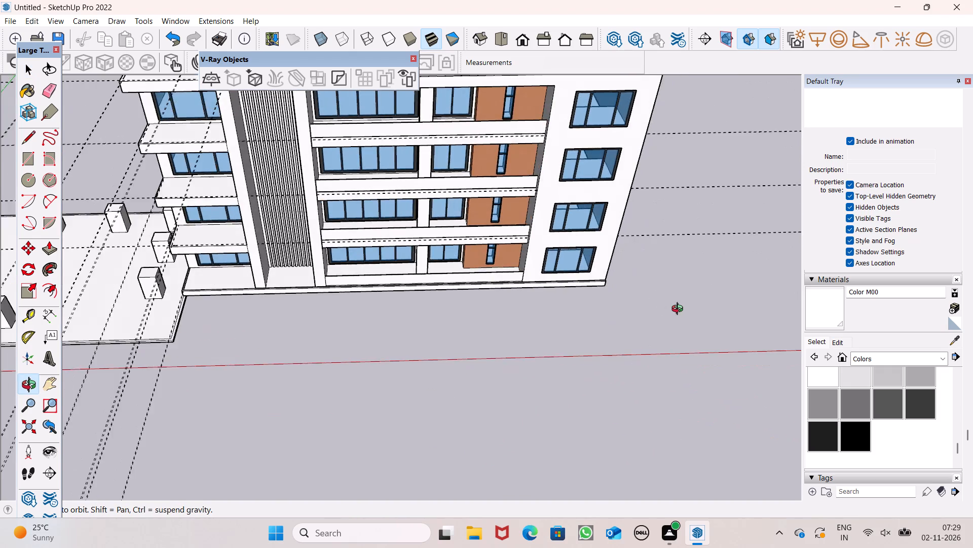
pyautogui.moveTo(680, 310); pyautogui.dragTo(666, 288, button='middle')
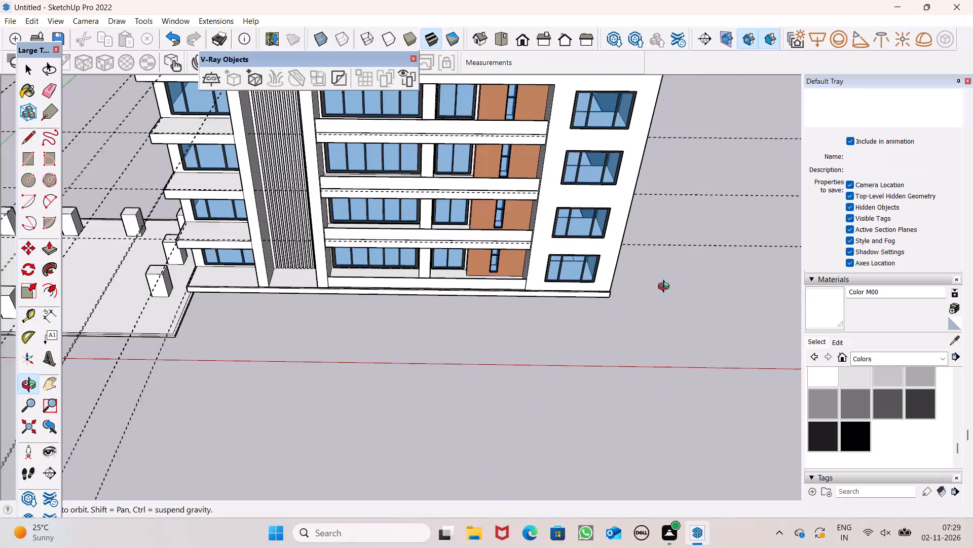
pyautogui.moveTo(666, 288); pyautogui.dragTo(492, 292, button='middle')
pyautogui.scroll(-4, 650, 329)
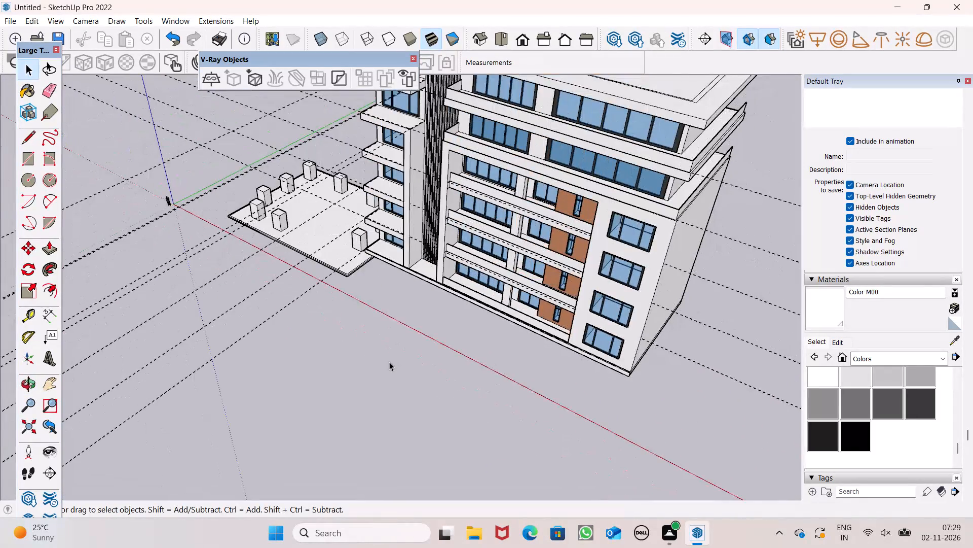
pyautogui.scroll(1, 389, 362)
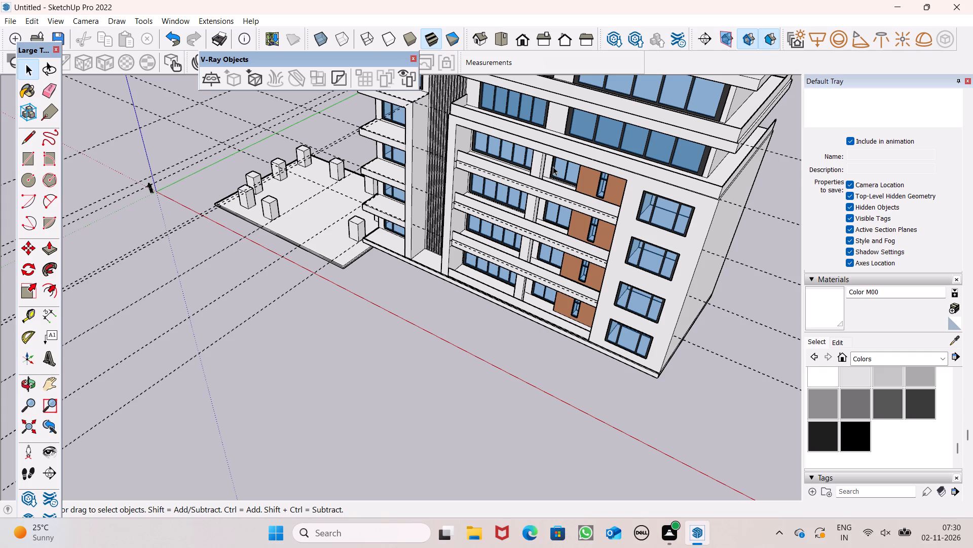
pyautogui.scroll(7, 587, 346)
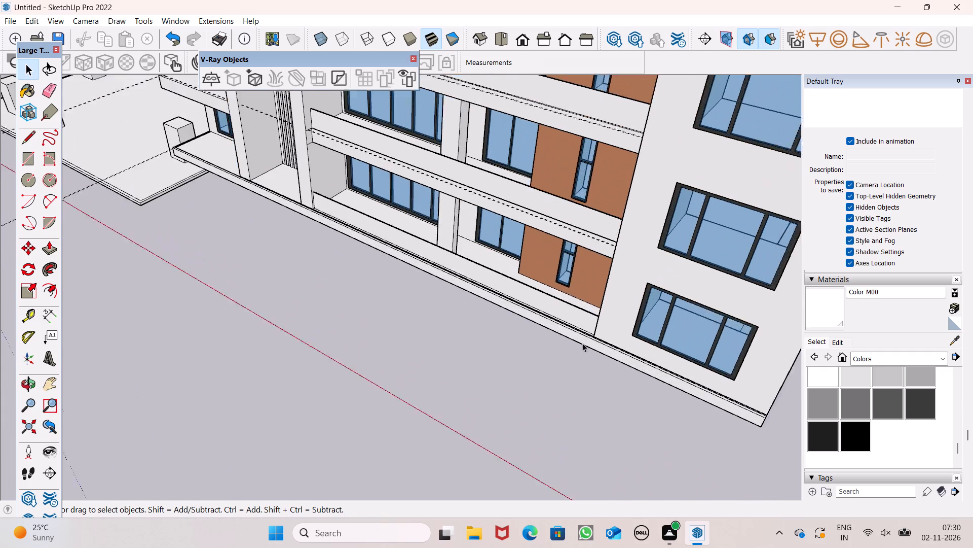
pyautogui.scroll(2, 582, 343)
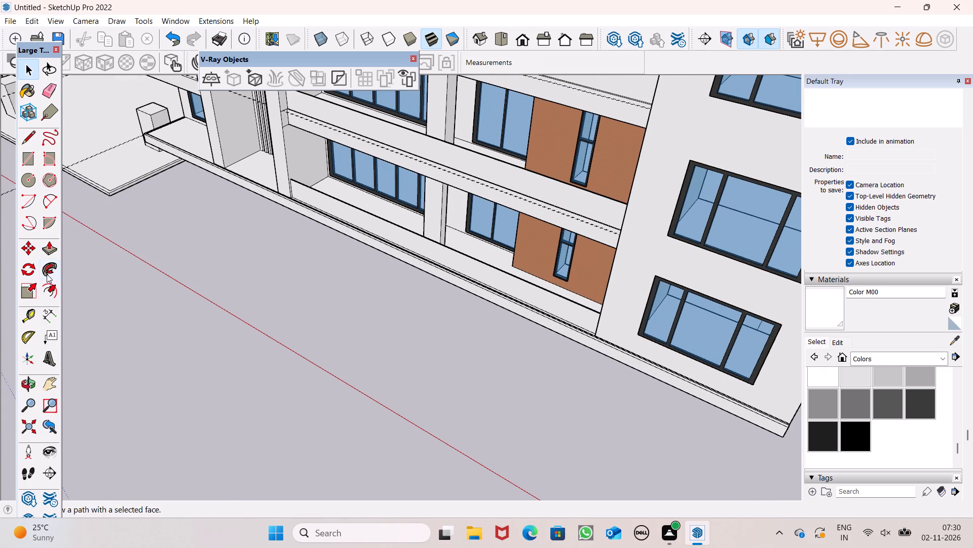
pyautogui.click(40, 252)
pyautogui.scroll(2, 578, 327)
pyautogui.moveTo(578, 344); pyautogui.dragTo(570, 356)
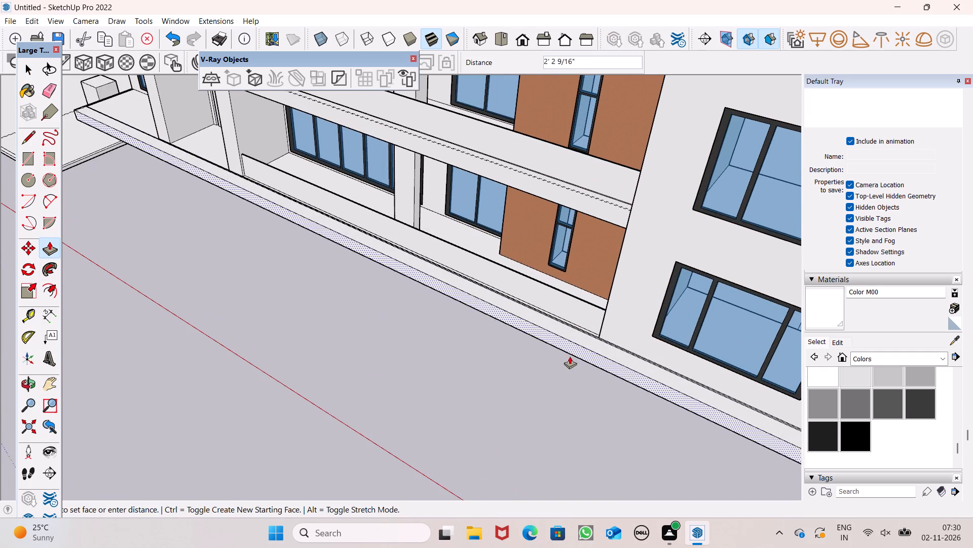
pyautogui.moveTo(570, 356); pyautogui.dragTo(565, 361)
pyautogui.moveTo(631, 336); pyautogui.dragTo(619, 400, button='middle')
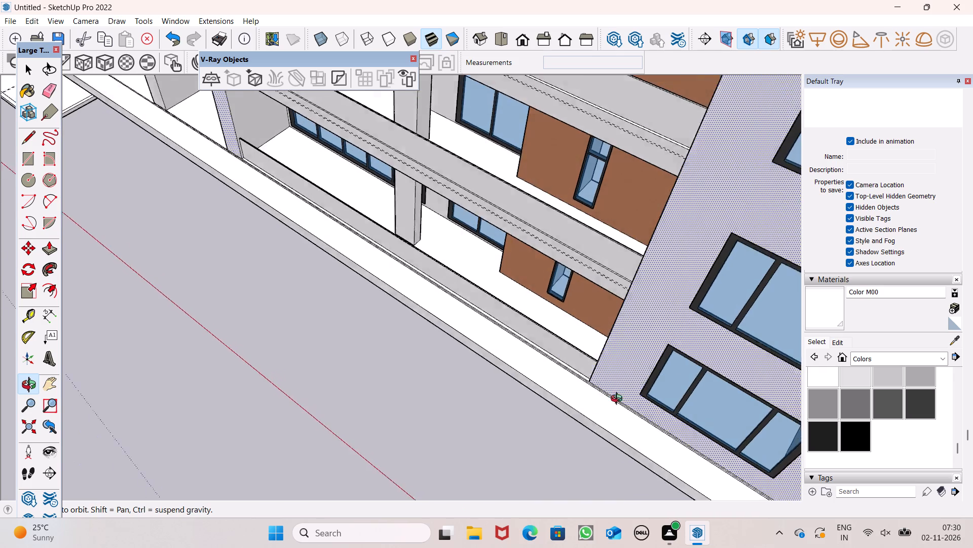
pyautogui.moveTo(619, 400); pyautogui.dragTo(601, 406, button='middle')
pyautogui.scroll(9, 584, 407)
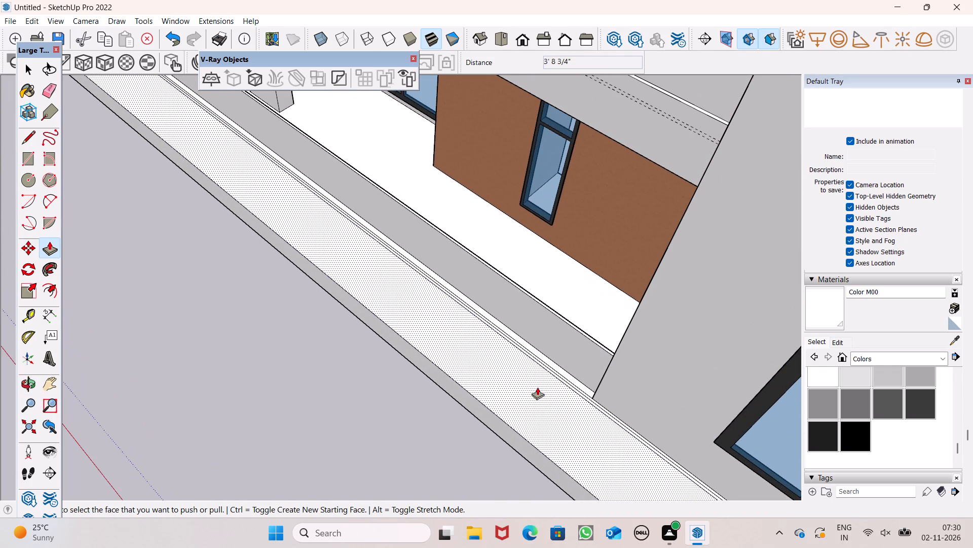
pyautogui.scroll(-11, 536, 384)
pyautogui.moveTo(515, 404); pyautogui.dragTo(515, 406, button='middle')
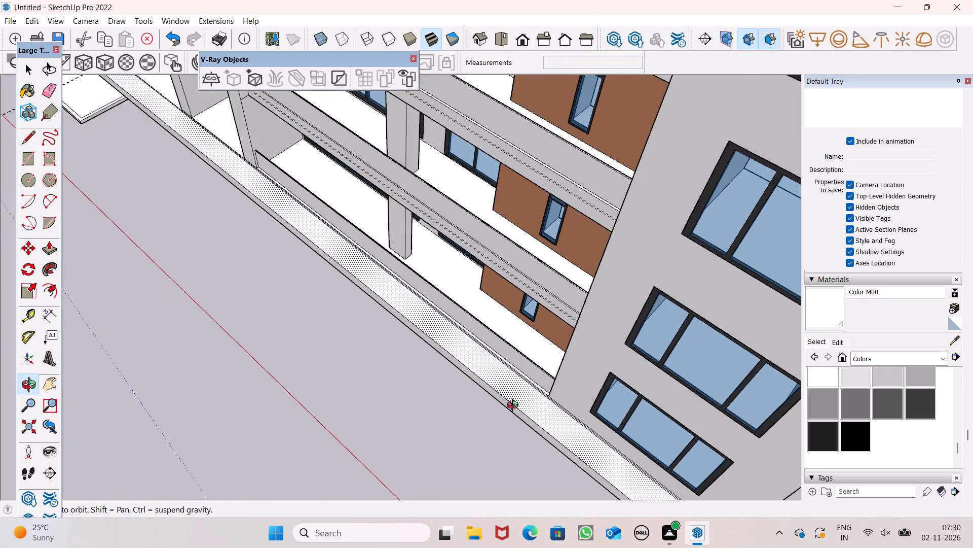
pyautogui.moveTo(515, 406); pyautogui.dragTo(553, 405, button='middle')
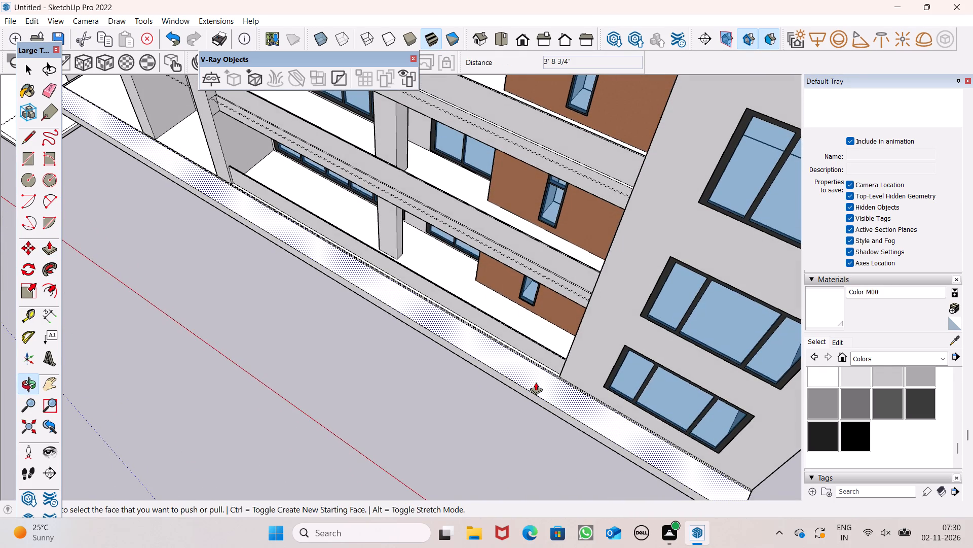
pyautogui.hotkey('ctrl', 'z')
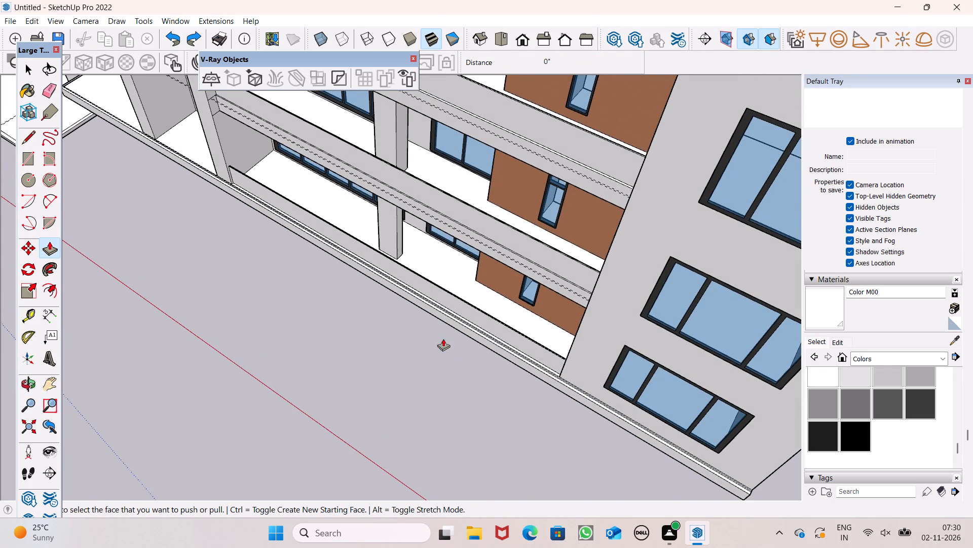
# Draw a 2" by 10' 4 11/16" rectangle between the outer-edge guides on the uppermost side balcony, from the window wall to the front guides.
pyautogui.scroll(-2, 433, 326)
pyautogui.moveTo(465, 287); pyautogui.dragTo(576, 235, button='middle')
pyautogui.scroll(-11, 579, 233)
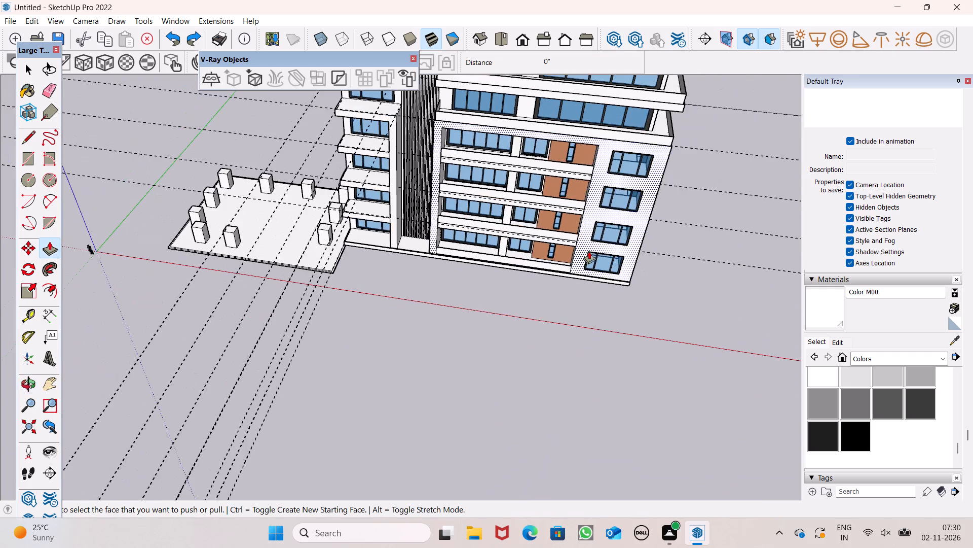
pyautogui.moveTo(411, 315); pyautogui.dragTo(528, 314, button='middle')
pyautogui.scroll(3, 350, 268)
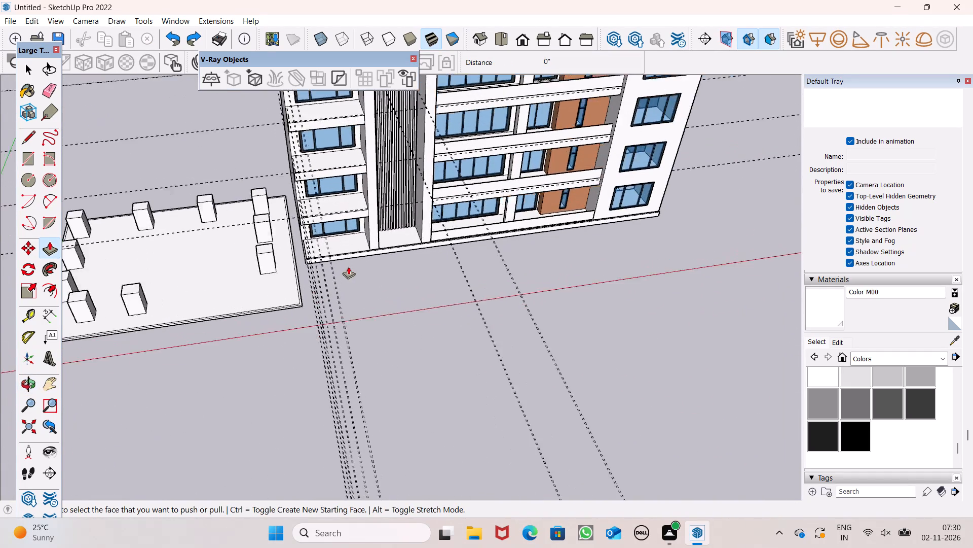
pyautogui.scroll(5, 348, 266)
pyautogui.scroll(-10, 414, 272)
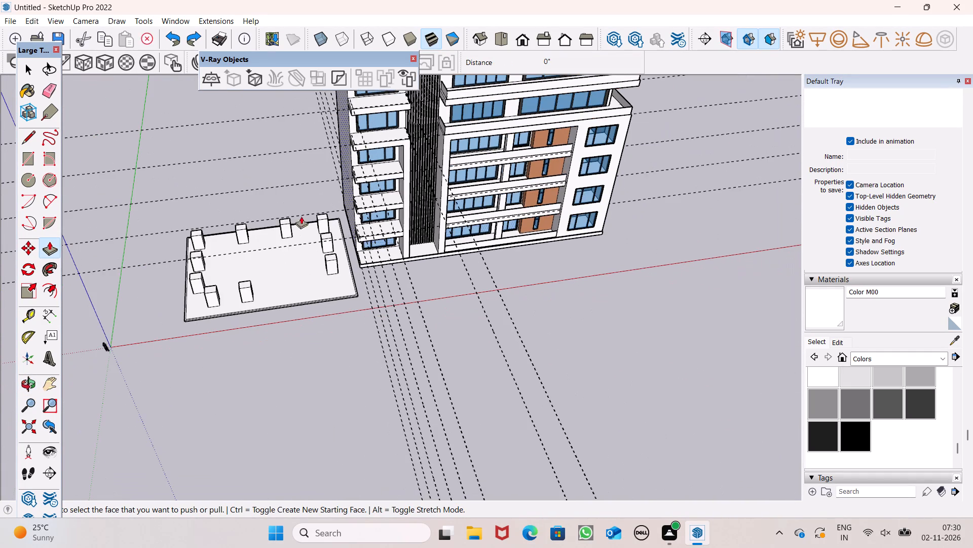
pyautogui.click(30, 155)
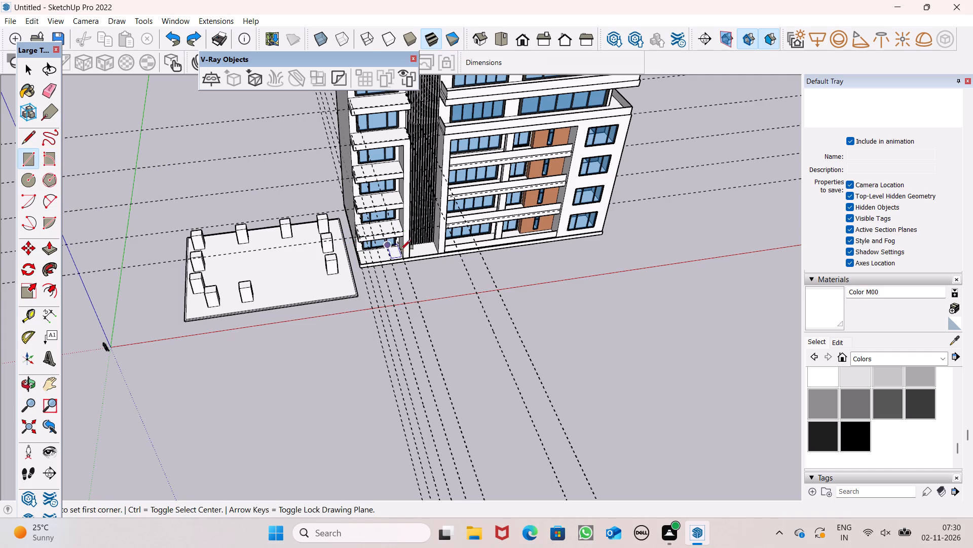
pyautogui.moveTo(470, 276); pyautogui.dragTo(459, 328, button='middle')
pyautogui.scroll(-7, 429, 284)
pyautogui.scroll(10, 376, 172)
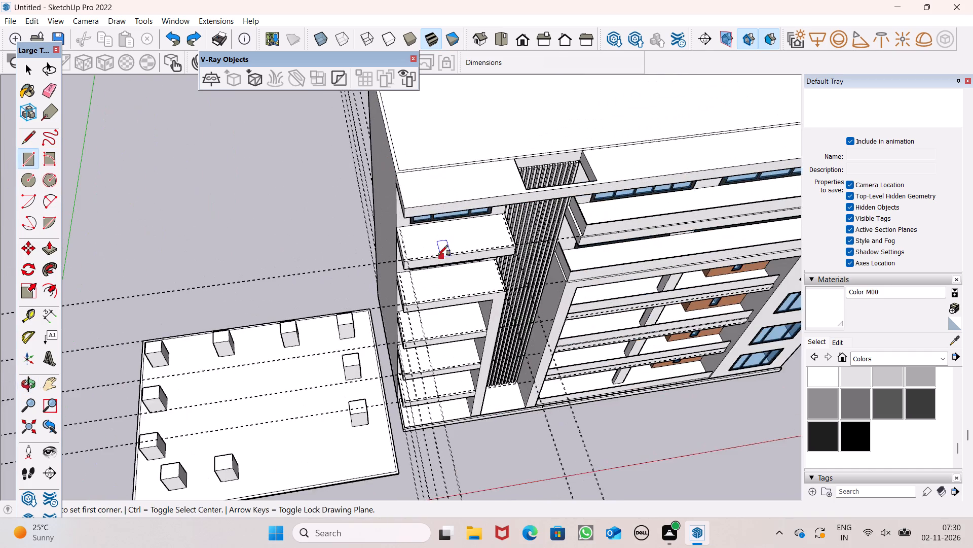
pyautogui.scroll(9, 428, 263)
pyautogui.scroll(9, 397, 188)
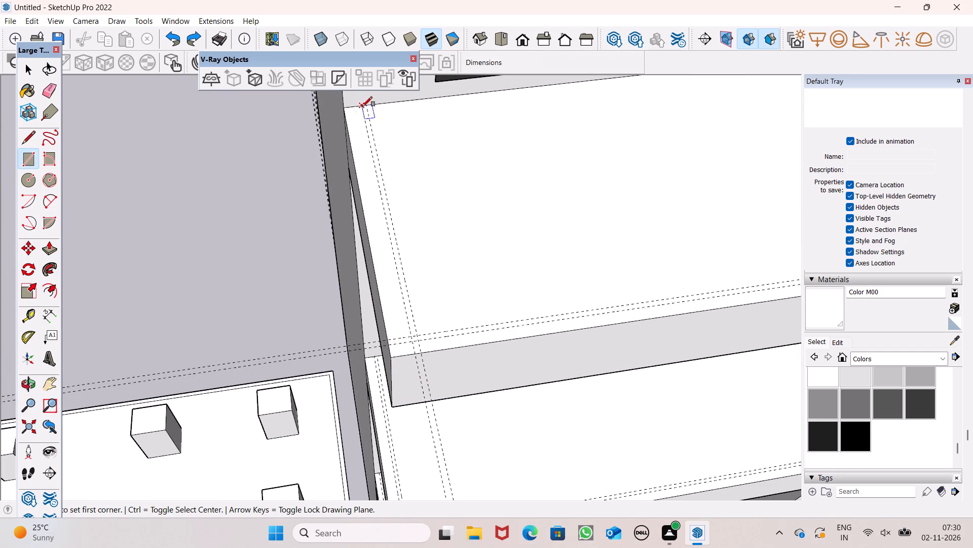
pyautogui.click(362, 107)
pyautogui.click(418, 341)
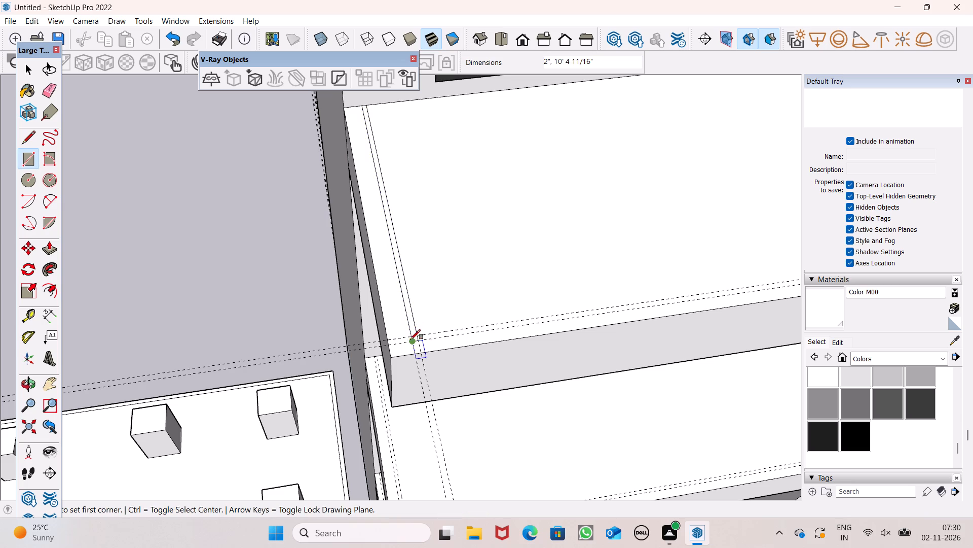
# Draw a rectangle about 26' long between the uppermost side balcony's front guides, from the outer strip to the guides beside the slatted wall.
pyautogui.scroll(8, 442, 322)
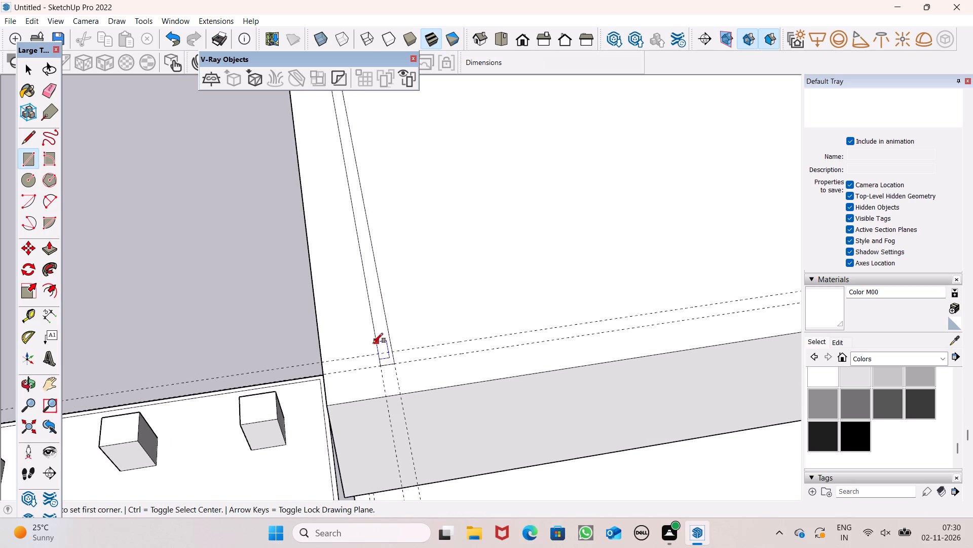
pyautogui.click(377, 354)
pyautogui.scroll(-8, 283, 234)
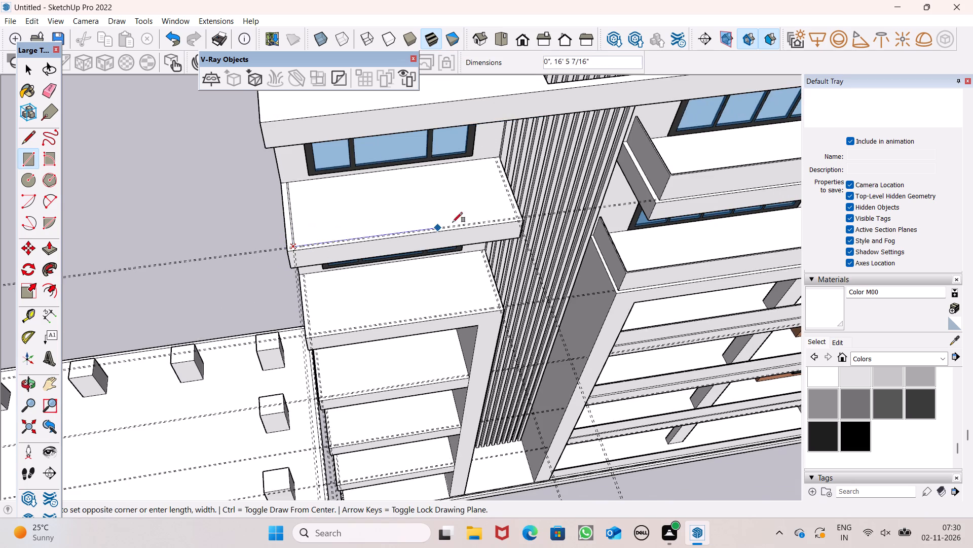
pyautogui.scroll(8, 456, 210)
pyautogui.scroll(12, 592, 209)
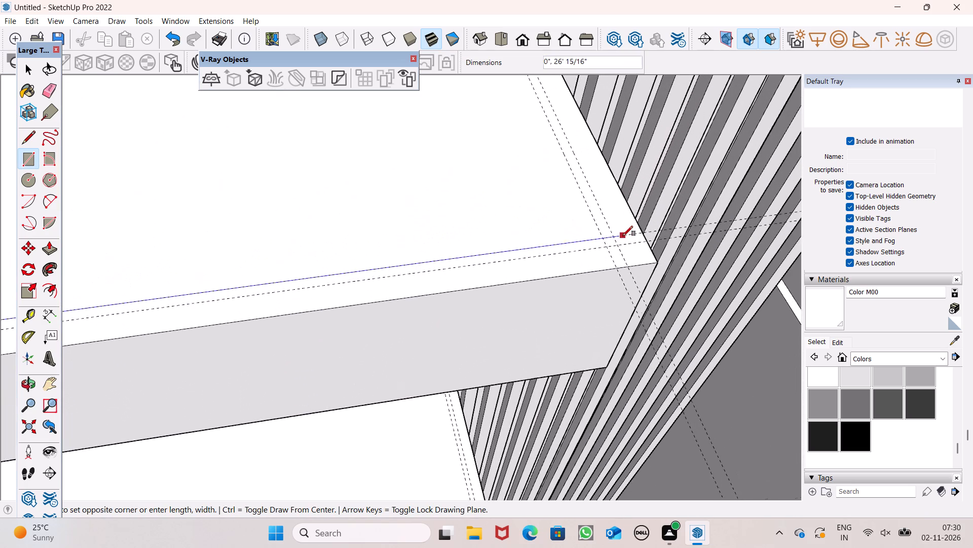
pyautogui.scroll(2, 623, 236)
pyautogui.click(615, 246)
# Draw a rectangle between the guides beside the slatted wall on the same balcony, from the window wall to the front strip.
pyautogui.scroll(-14, 565, 273)
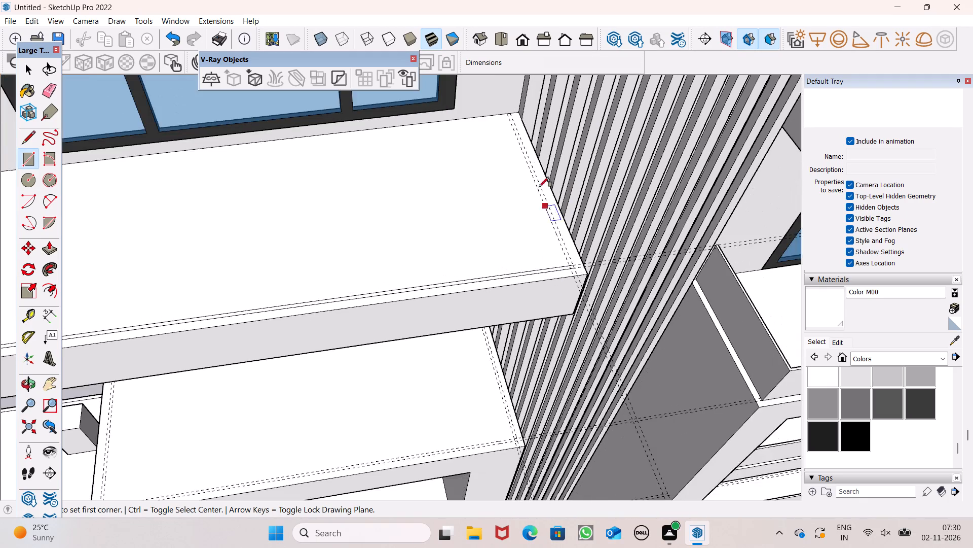
pyautogui.scroll(7, 522, 134)
pyautogui.click(497, 100)
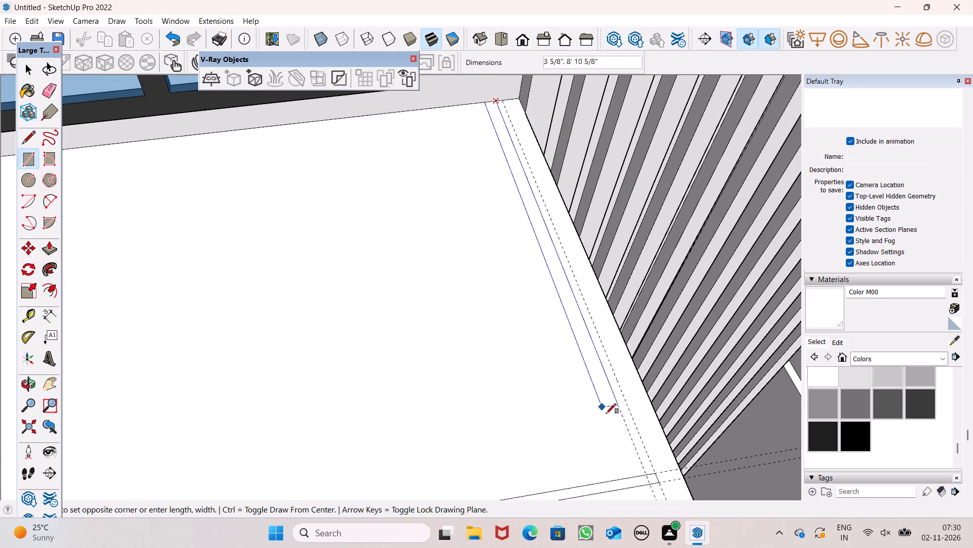
pyautogui.click(656, 484)
# Draw a 2" by 10' 4 5/16" rectangle between the outer-edge guides on the second side balcony from the top, from window wall to front guides.
pyautogui.scroll(-8, 404, 95)
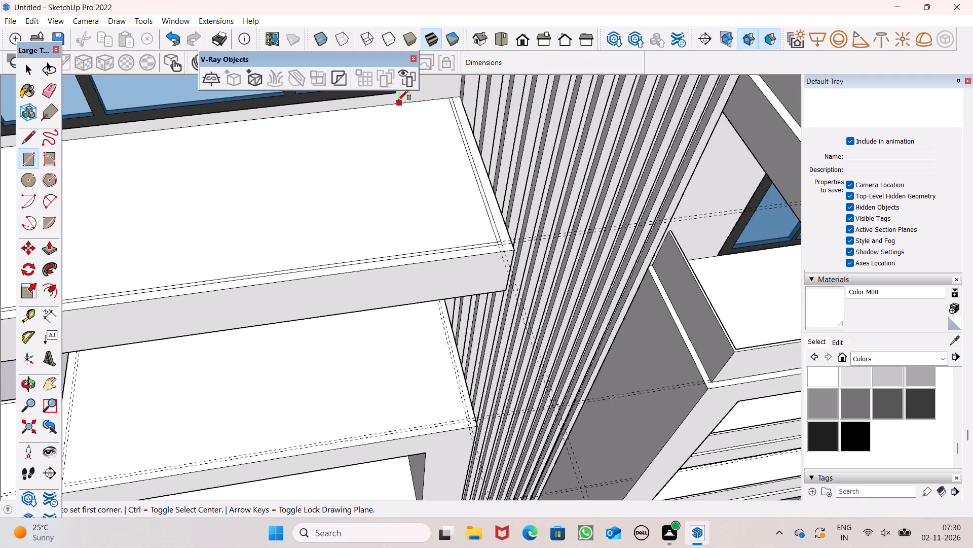
pyautogui.scroll(-8, 453, 98)
pyautogui.scroll(-2, 513, 184)
pyautogui.scroll(8, 368, 276)
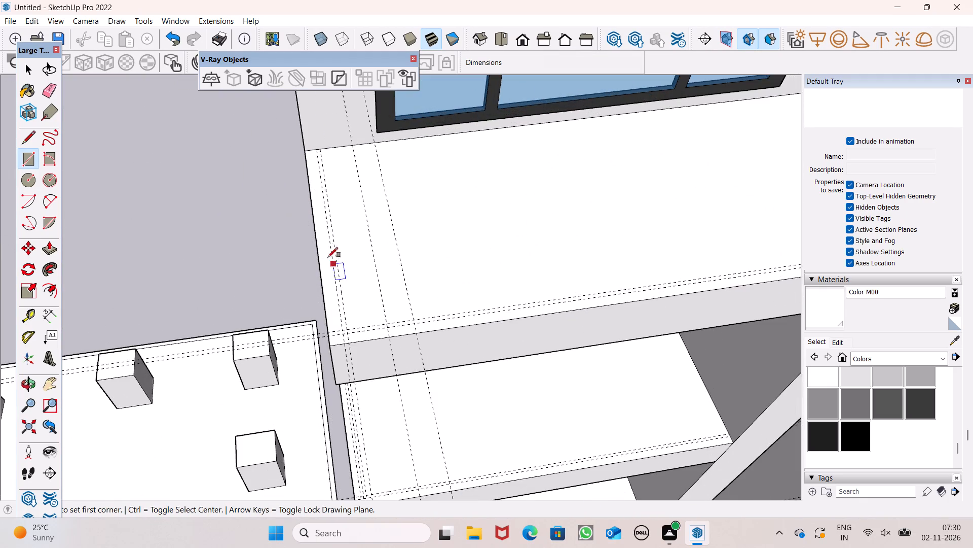
pyautogui.scroll(7, 322, 221)
pyautogui.click(312, 102)
pyautogui.scroll(-2, 353, 131)
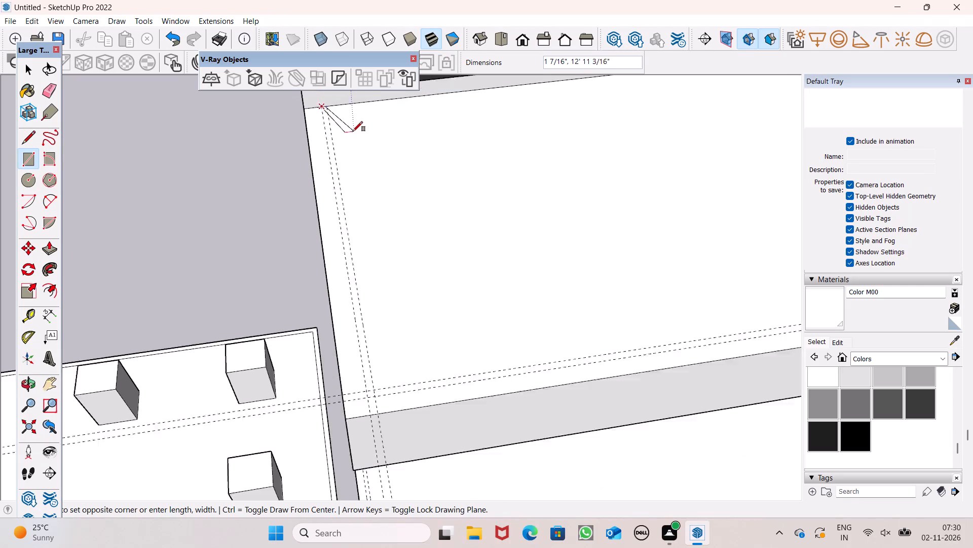
pyautogui.scroll(-5, 353, 131)
pyautogui.scroll(9, 375, 307)
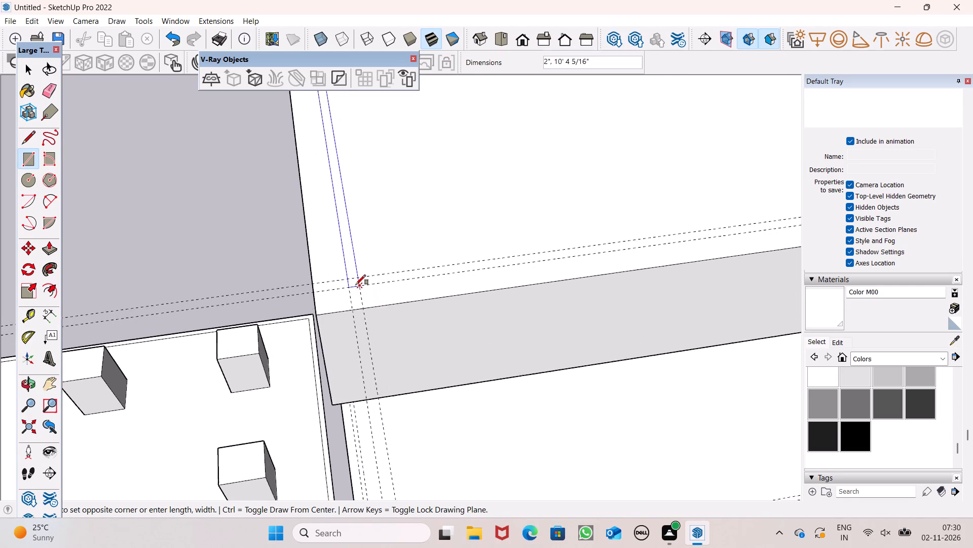
pyautogui.scroll(3, 356, 285)
pyautogui.click(360, 286)
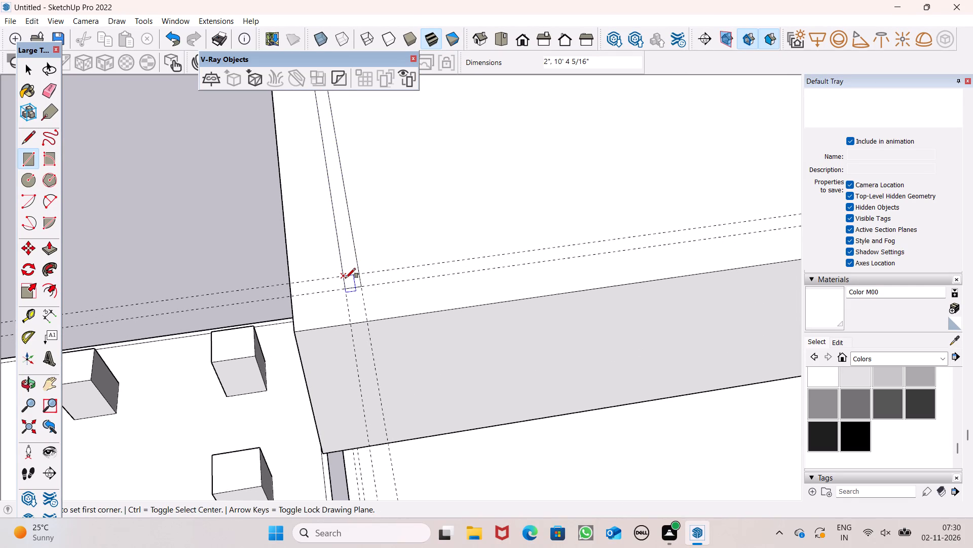
# Draw a 2" by about 26' 1 7/16" rectangle between the same balcony's front guides, from the outer strip to the guides beside the slatted wall.
pyautogui.click(345, 277)
pyautogui.scroll(-7, 279, 199)
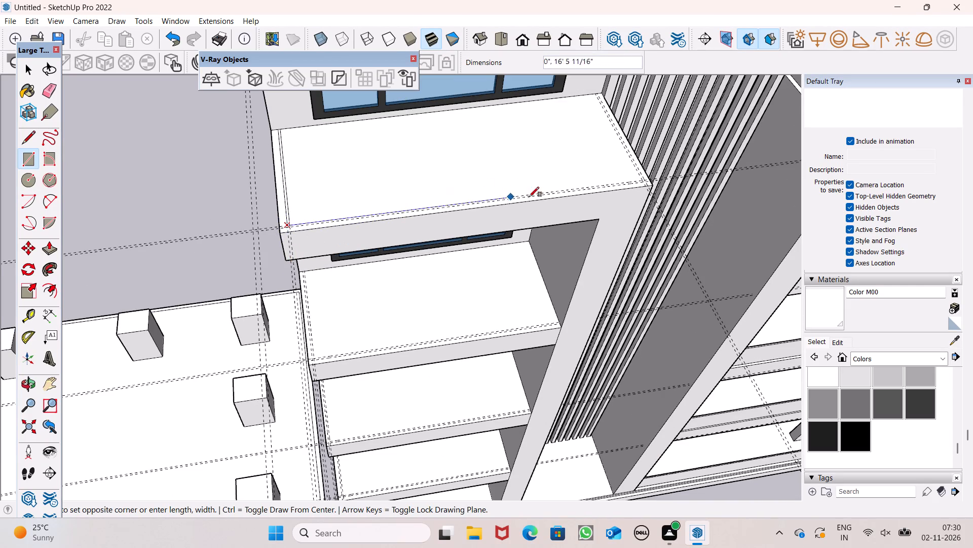
pyautogui.scroll(7, 558, 199)
pyautogui.scroll(13, 674, 164)
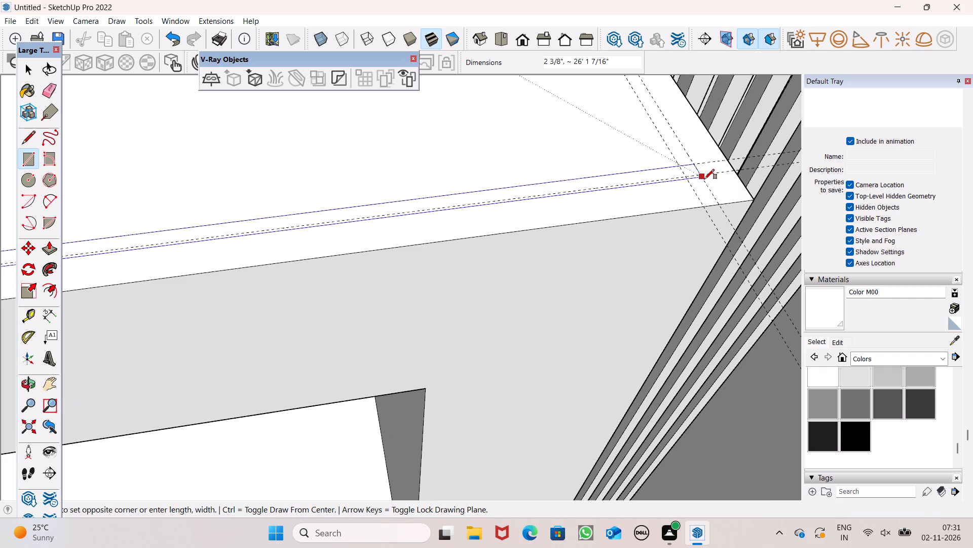
pyautogui.scroll(8, 696, 172)
pyautogui.click(702, 180)
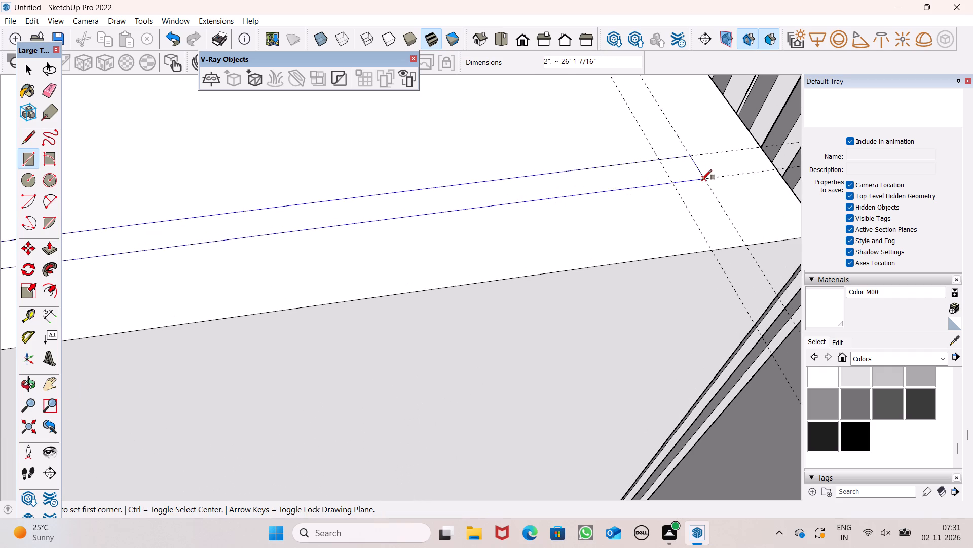
# Draw a rectangle between the guides beside the slatted wall on the same balcony, from the window wall to the outermost front guide.
pyautogui.scroll(-14, 509, 198)
pyautogui.scroll(-12, 548, 260)
pyautogui.scroll(15, 516, 129)
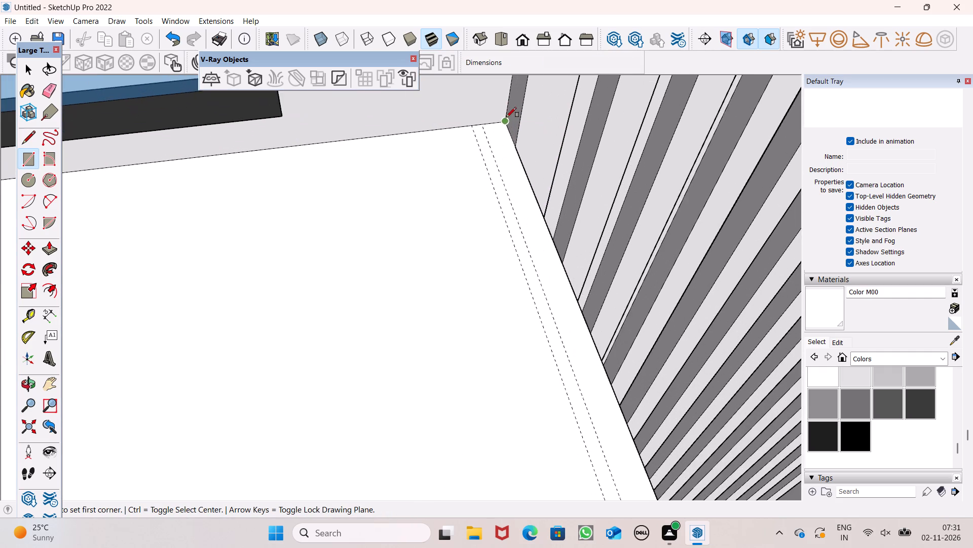
pyautogui.scroll(3, 479, 102)
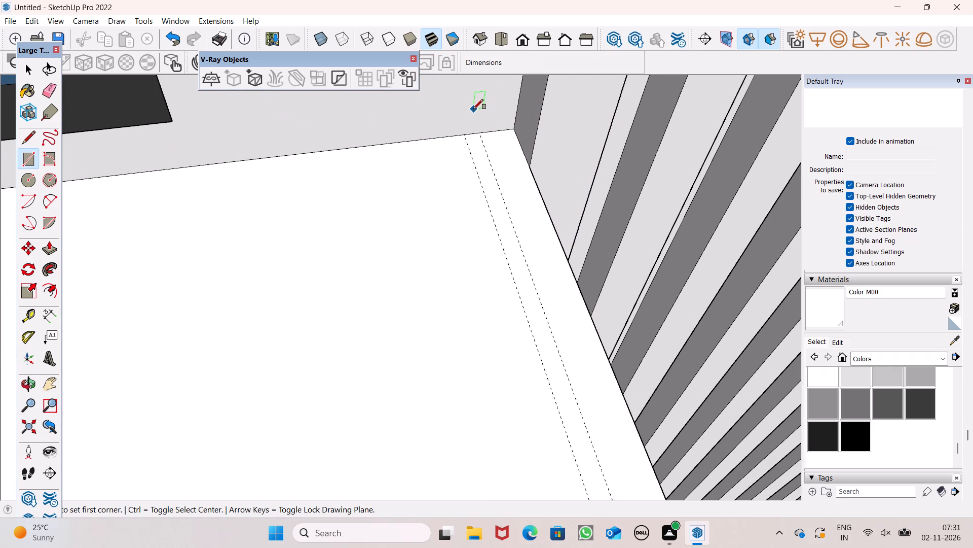
pyautogui.click(463, 135)
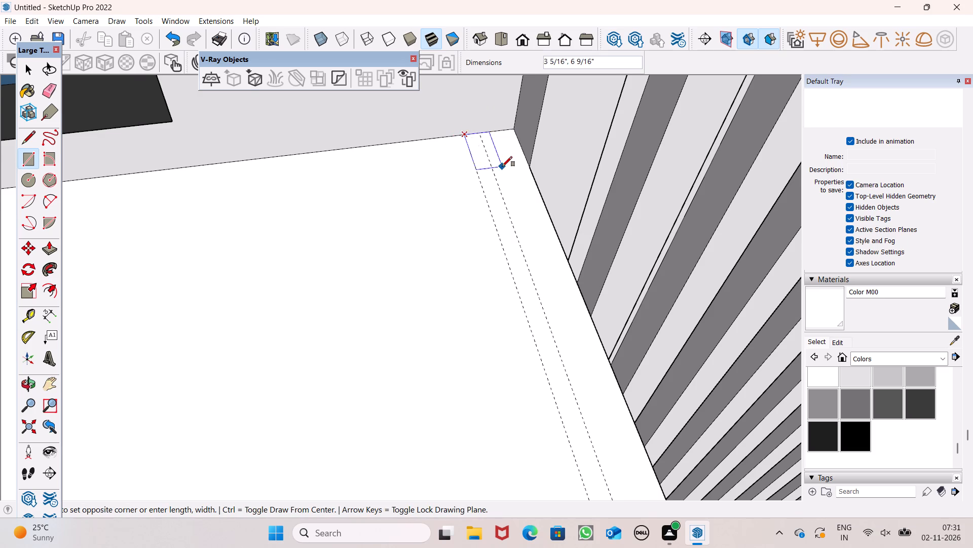
pyautogui.scroll(-6, 502, 166)
pyautogui.scroll(-6, 530, 263)
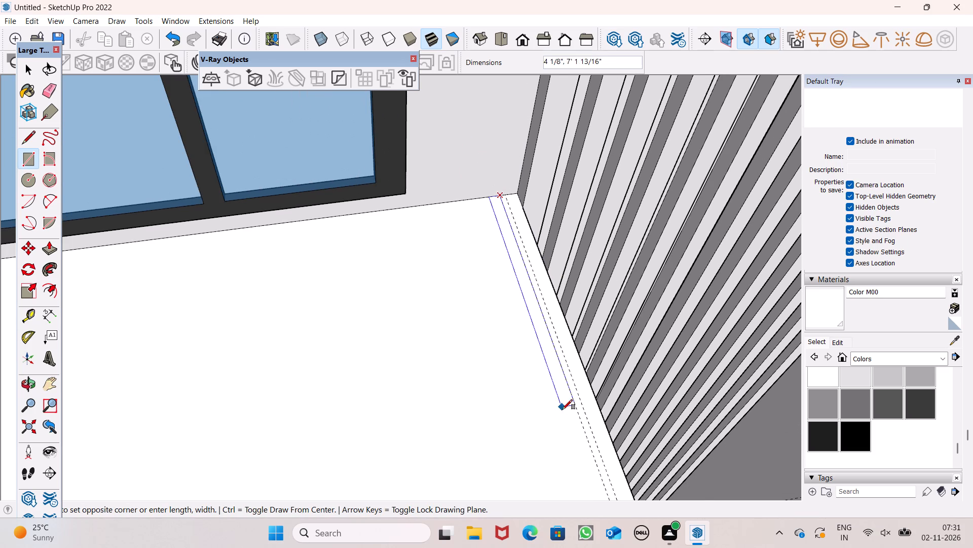
pyautogui.scroll(-6, 555, 350)
pyautogui.scroll(12, 595, 461)
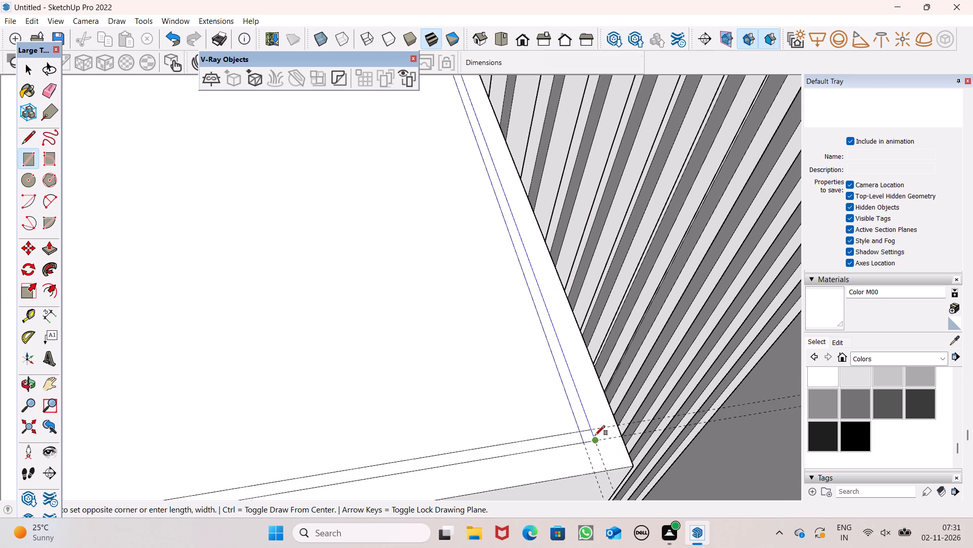
pyautogui.click(595, 435)
# Draw a 2" by 10' 4 5/16" rectangle between the outer-edge guides on the third side balcony from the top, from window wall to front guides.
pyautogui.scroll(-7, 589, 262)
pyautogui.scroll(-12, 617, 212)
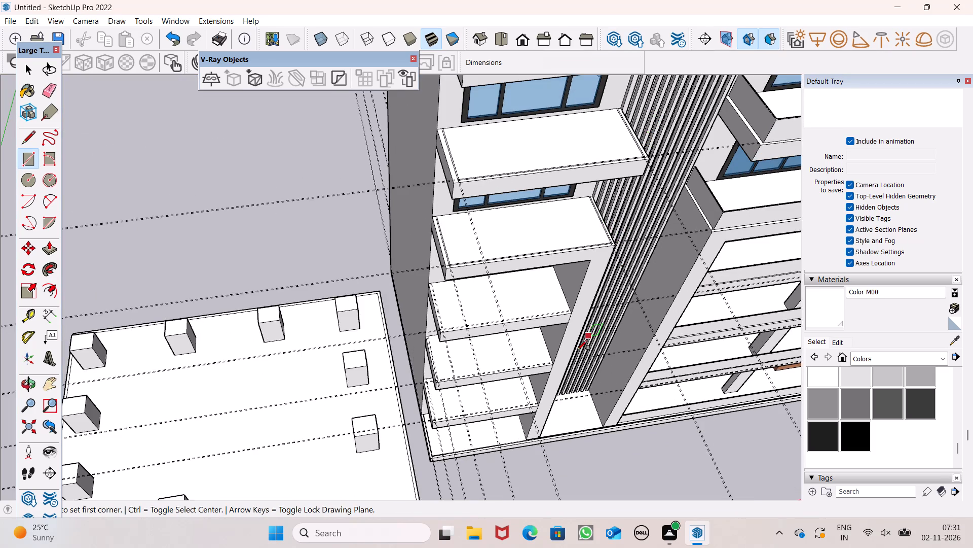
pyautogui.scroll(7, 568, 360)
pyautogui.scroll(8, 274, 219)
pyautogui.scroll(-3, 389, 194)
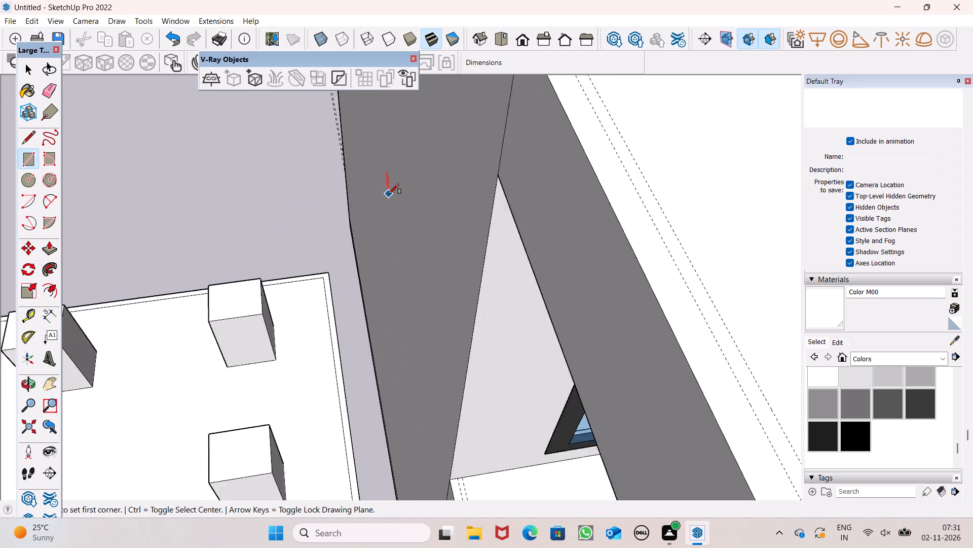
pyautogui.scroll(-3, 389, 194)
pyautogui.scroll(6, 446, 163)
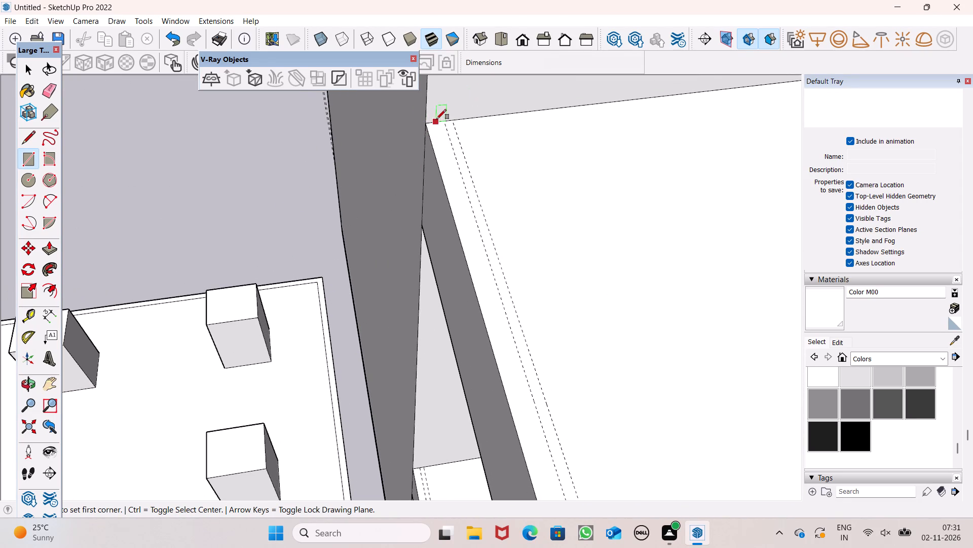
pyautogui.click(446, 122)
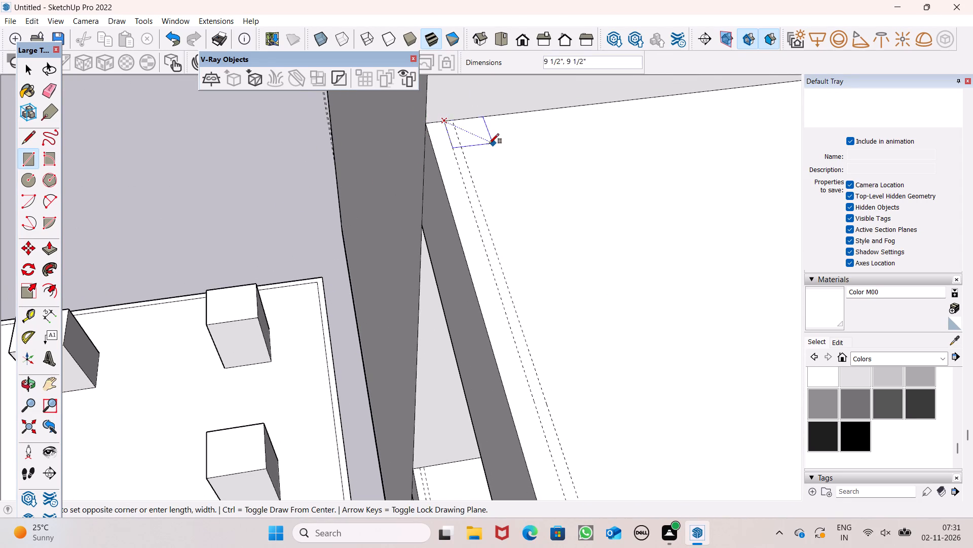
pyautogui.scroll(-7, 488, 144)
pyautogui.scroll(-4, 490, 280)
pyautogui.scroll(3, 531, 322)
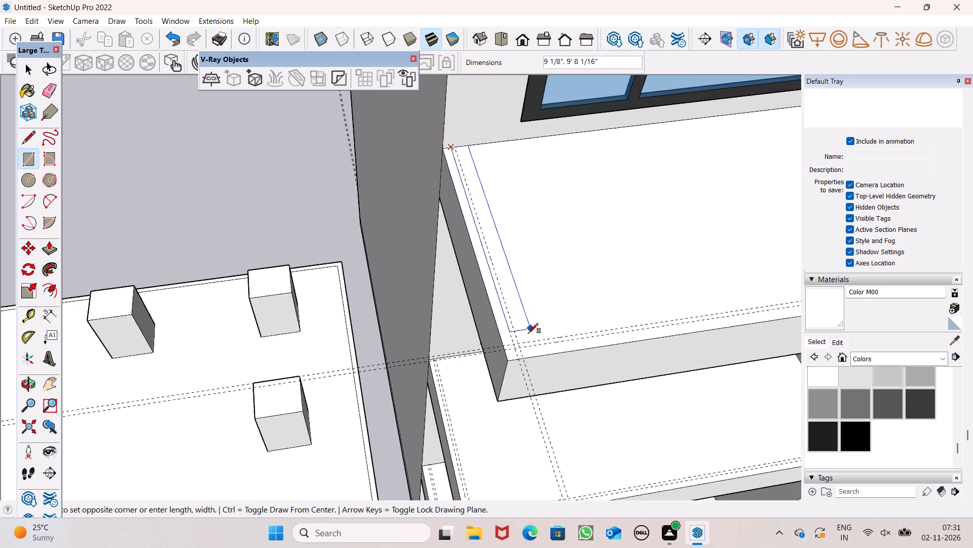
pyautogui.scroll(9, 528, 333)
pyautogui.click(511, 362)
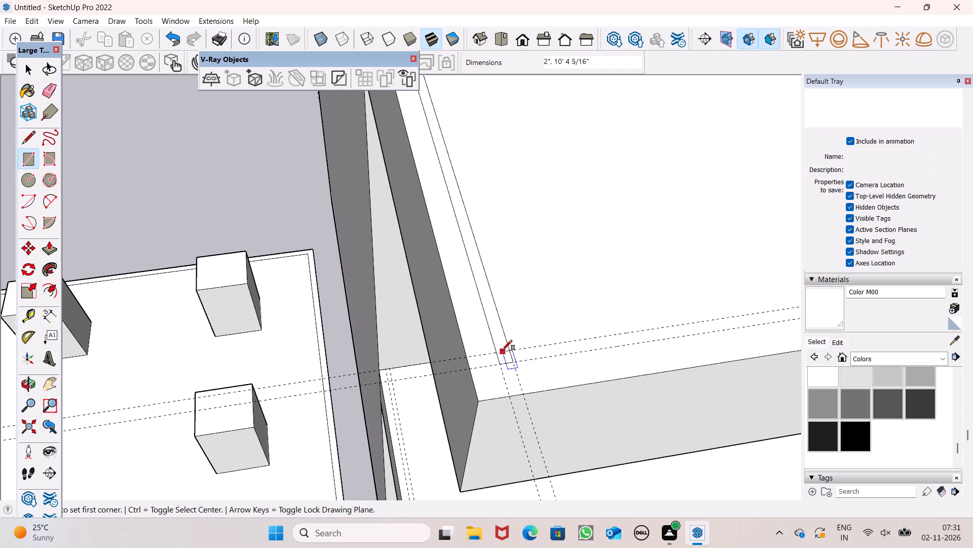
# Draw a 2" by about 23' 4 1/16" rectangle between the third balcony's front guides, from the outer strip to the opposite side wall.
pyautogui.click(499, 351)
pyautogui.scroll(-7, 395, 317)
pyautogui.scroll(-7, 512, 311)
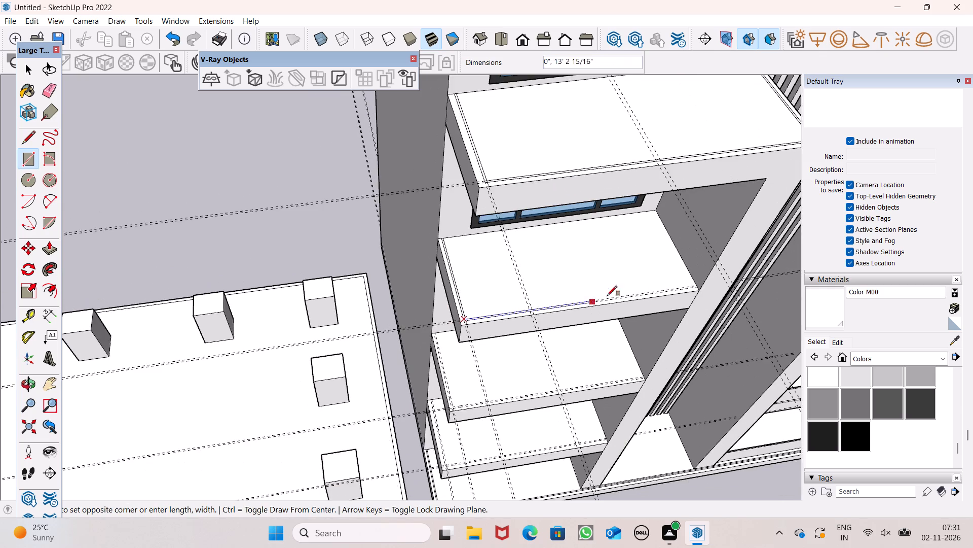
pyautogui.scroll(14, 696, 284)
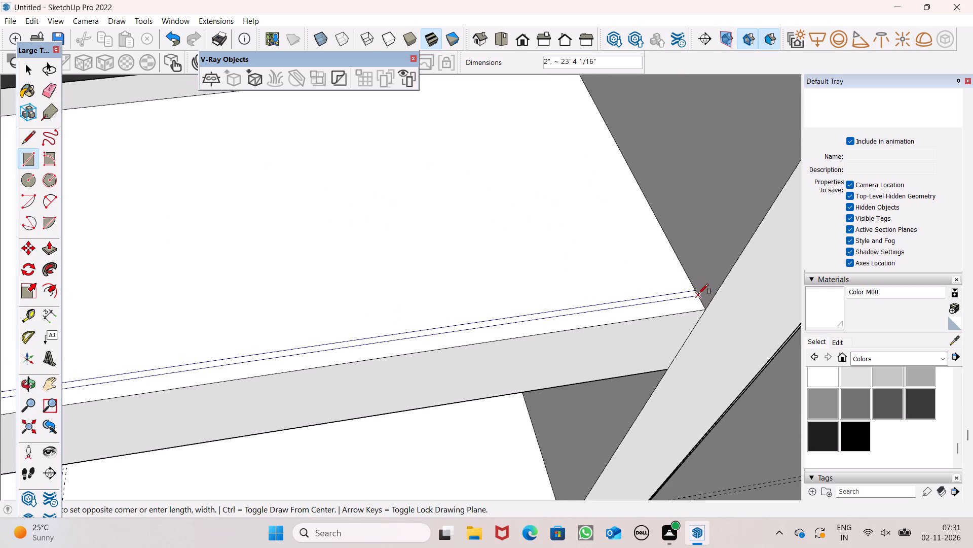
pyautogui.click(698, 294)
# Draw a 2" by 10' 3 1/2" rectangle between the outer-edge guides on the fourth side balcony from the top, from window wall to front guides.
pyautogui.scroll(-8, 612, 205)
pyautogui.scroll(-7, 640, 175)
pyautogui.scroll(7, 522, 315)
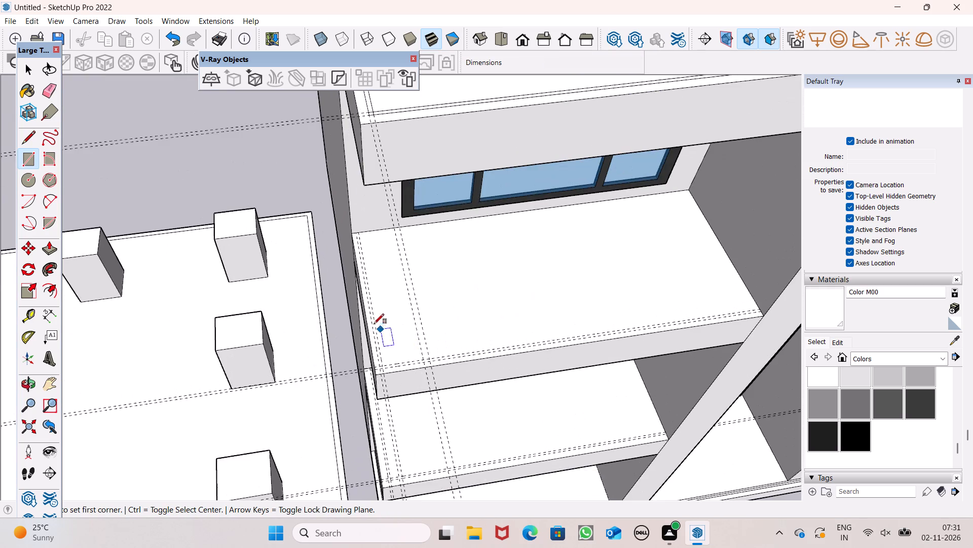
pyautogui.scroll(7, 354, 275)
pyautogui.click(362, 192)
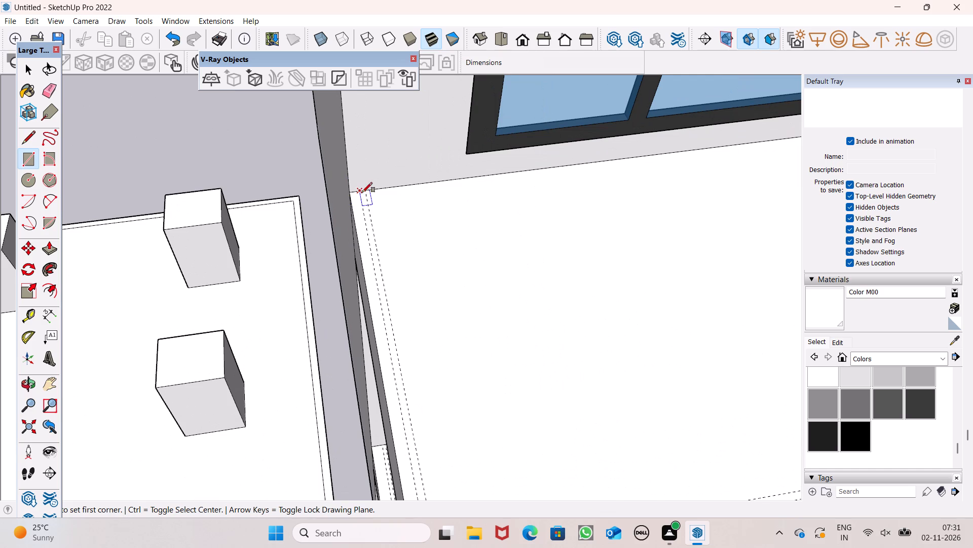
pyautogui.scroll(-6, 419, 291)
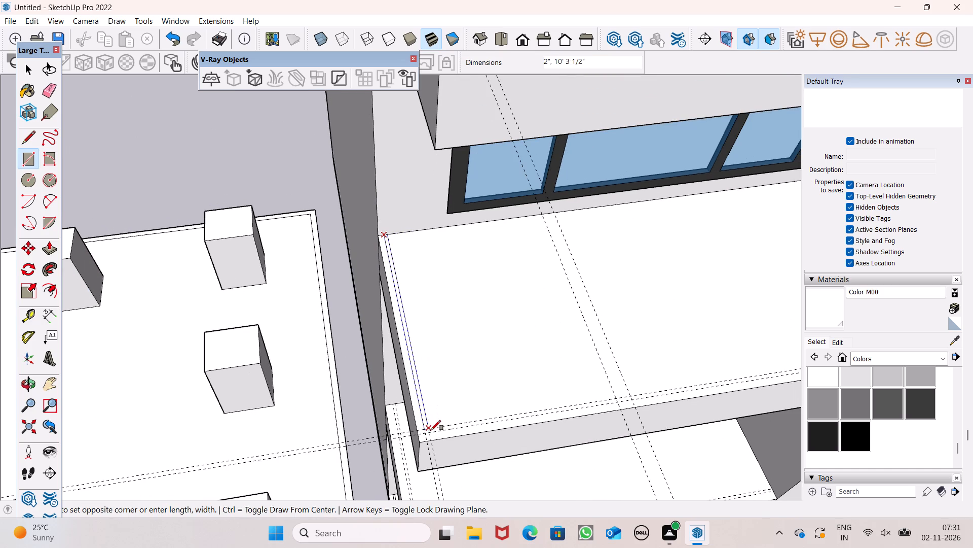
pyautogui.click(431, 431)
# Draw a 2"-wide rectangle between the fourth balcony's front guides, from the outer strip to the opposite side wall.
pyautogui.scroll(6, 445, 443)
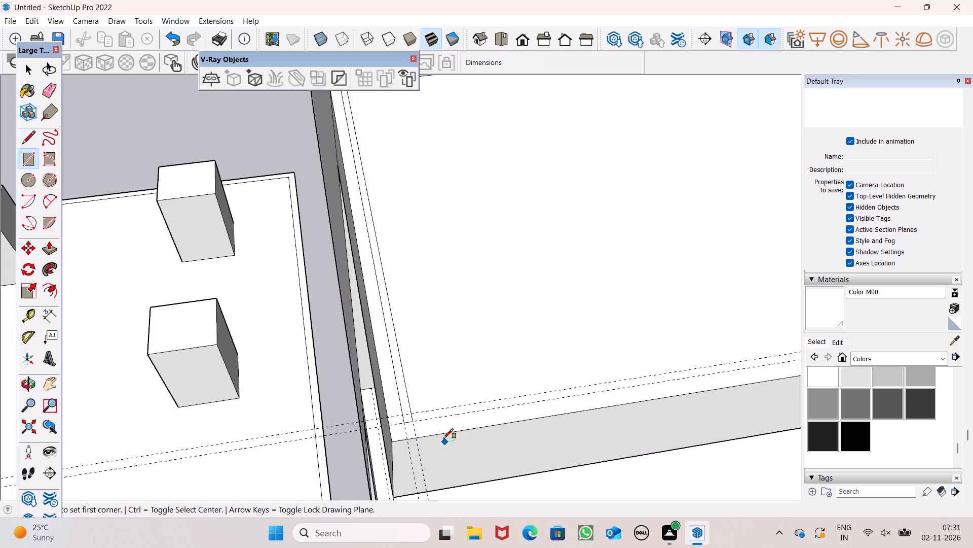
pyautogui.scroll(8, 443, 438)
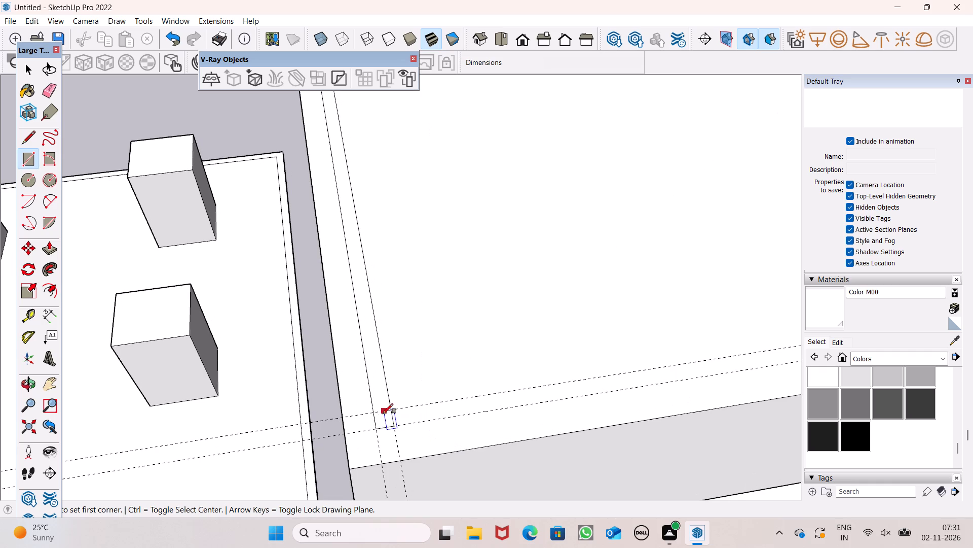
pyautogui.click(377, 414)
pyautogui.scroll(-7, 427, 422)
pyautogui.scroll(-8, 298, 399)
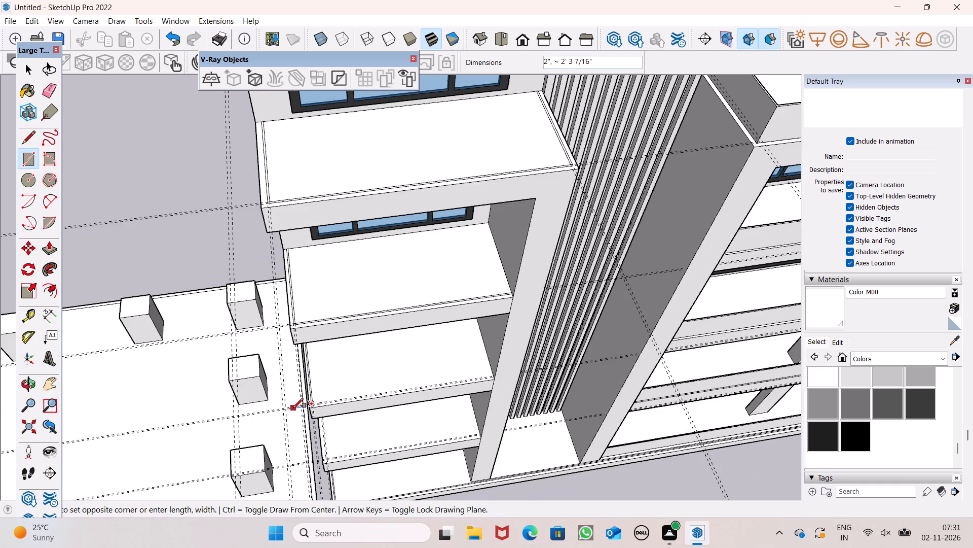
pyautogui.scroll(15, 488, 397)
pyautogui.scroll(4, 508, 357)
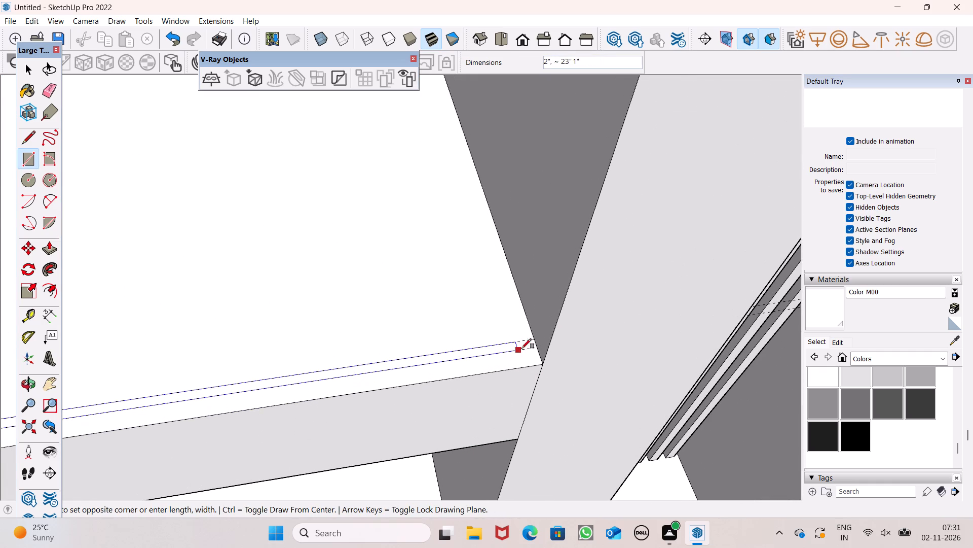
pyautogui.click(536, 346)
# Draw a 2" by 10' 3 1/2" rectangle between the outer-edge guides on the lowest raised side balcony, from the window wall to the front guides.
pyautogui.scroll(-8, 563, 282)
pyautogui.scroll(-6, 620, 284)
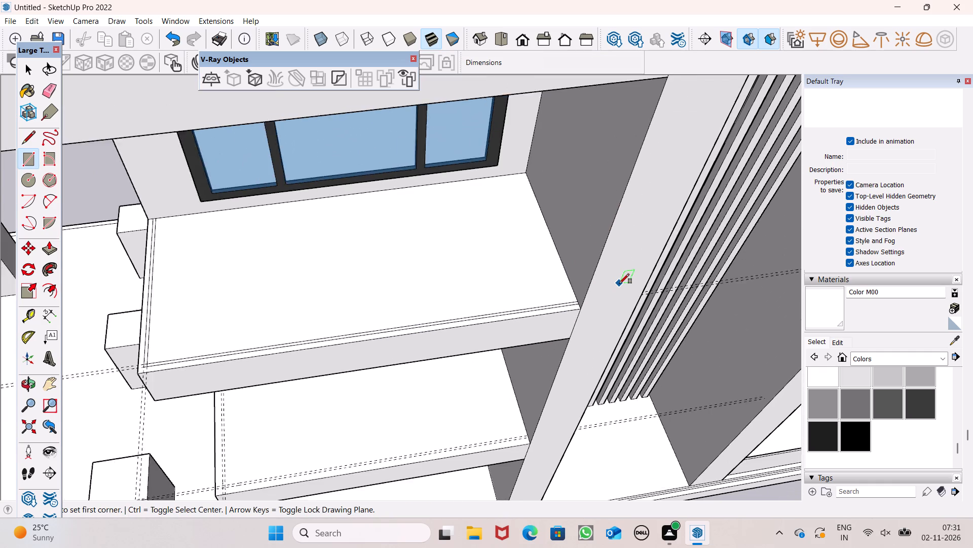
pyautogui.scroll(-6, 619, 284)
pyautogui.scroll(8, 385, 394)
pyautogui.scroll(6, 329, 284)
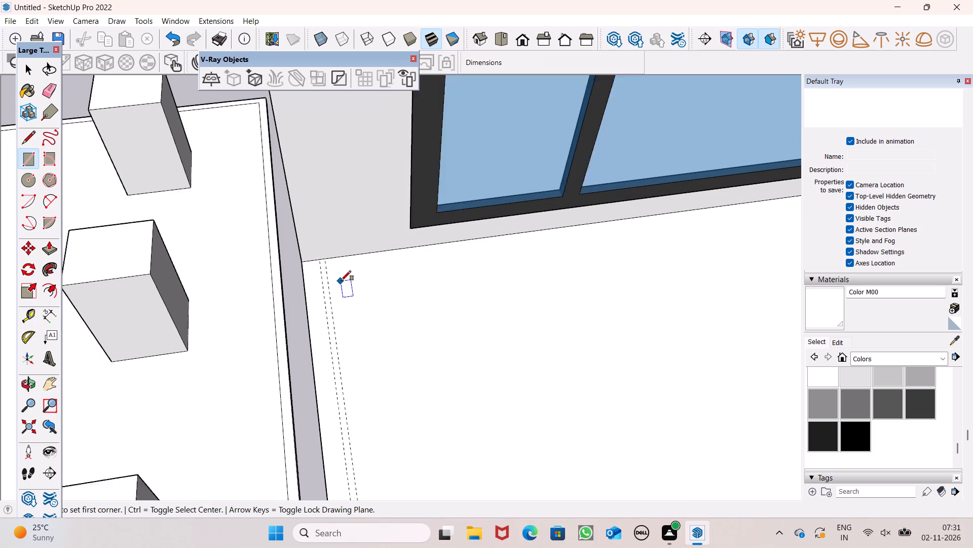
pyautogui.click(319, 255)
pyautogui.scroll(-7, 384, 287)
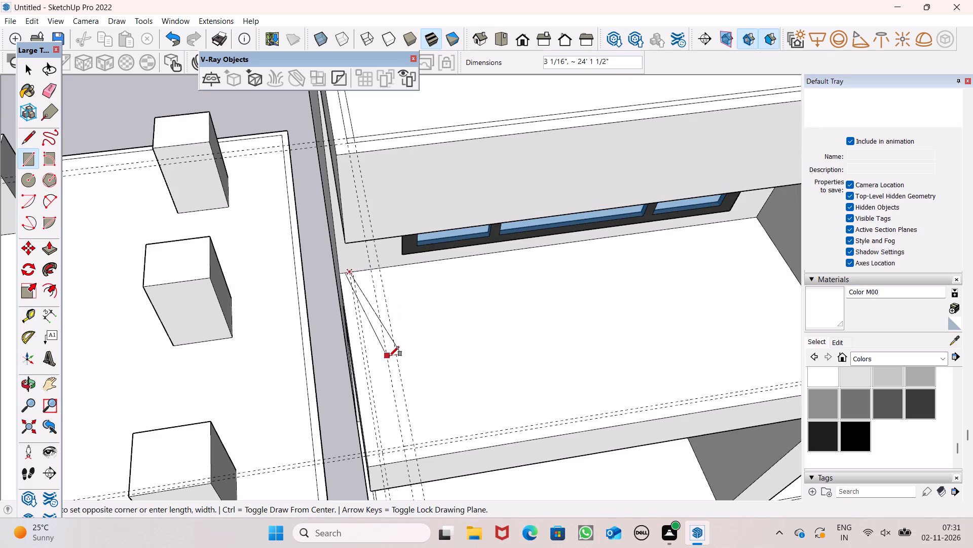
pyautogui.scroll(13, 373, 436)
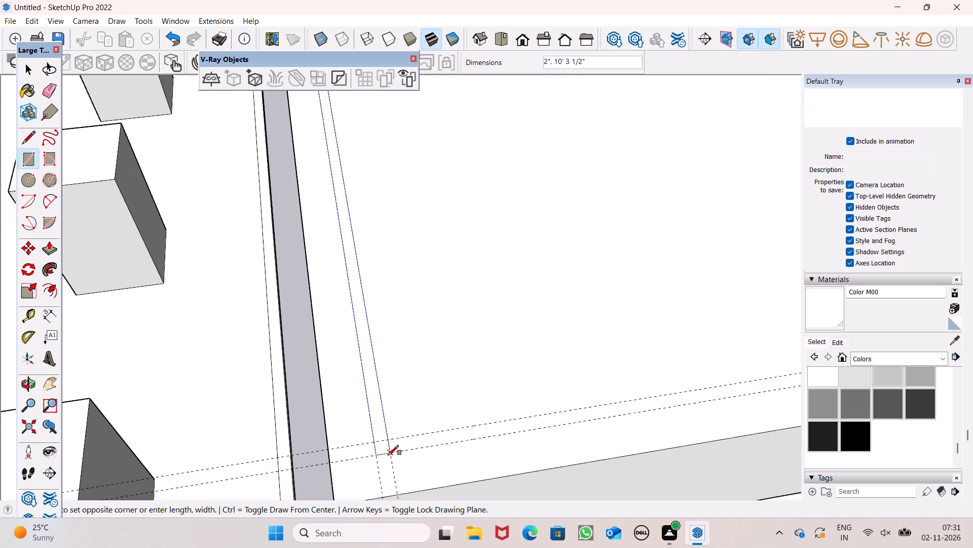
pyautogui.click(387, 454)
# Draw a rectangle about 23' 2" long between the lowest raised balcony's front guides, from the outer strip to the opposite side wall.
pyautogui.click(372, 440)
pyautogui.scroll(-15, 431, 388)
pyautogui.scroll(-6, 497, 394)
pyautogui.scroll(6, 688, 391)
pyautogui.scroll(12, 673, 353)
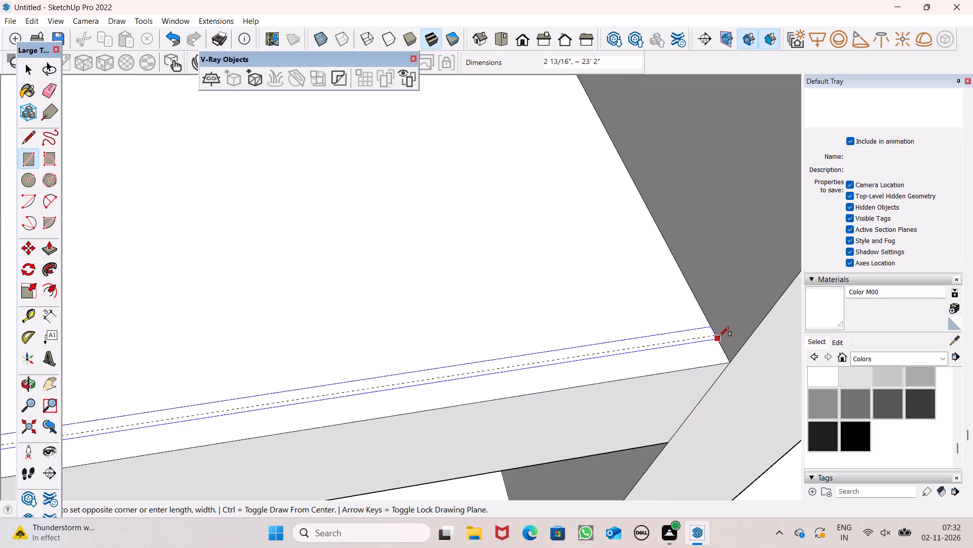
pyautogui.click(715, 335)
pyautogui.scroll(-7, 667, 252)
pyautogui.scroll(-6, 701, 162)
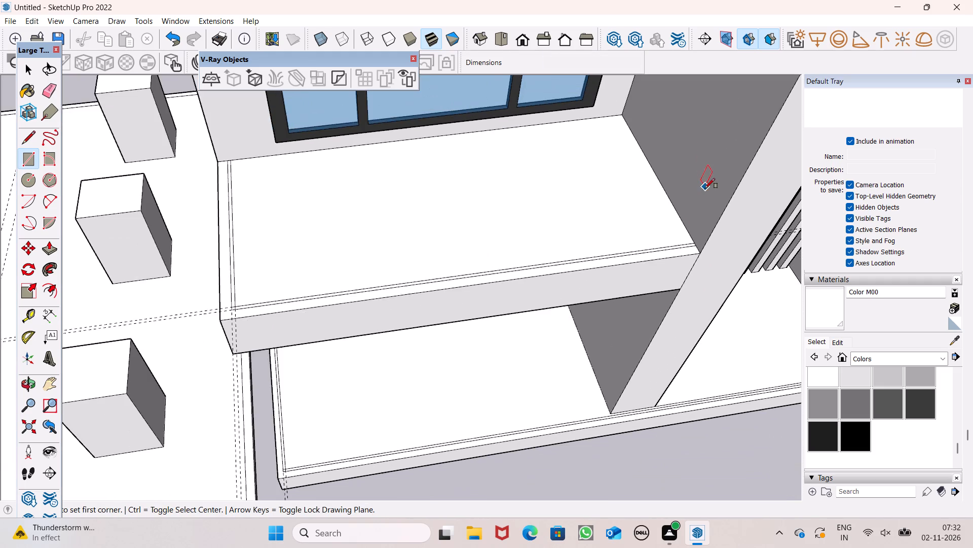
# Erase the guides running perpendicular to the building's front past the side balconies.
pyautogui.scroll(-6, 703, 188)
pyautogui.scroll(7, 413, 402)
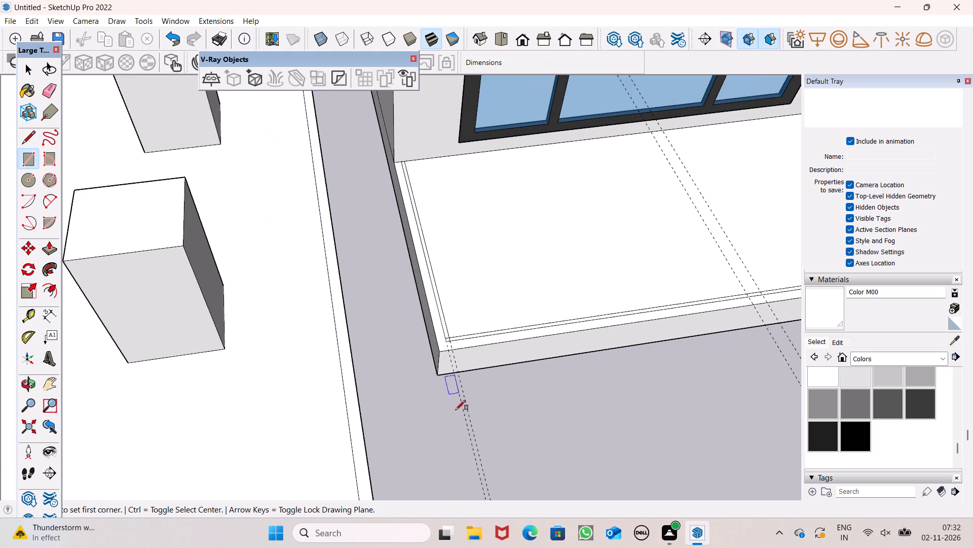
pyautogui.scroll(-7, 461, 424)
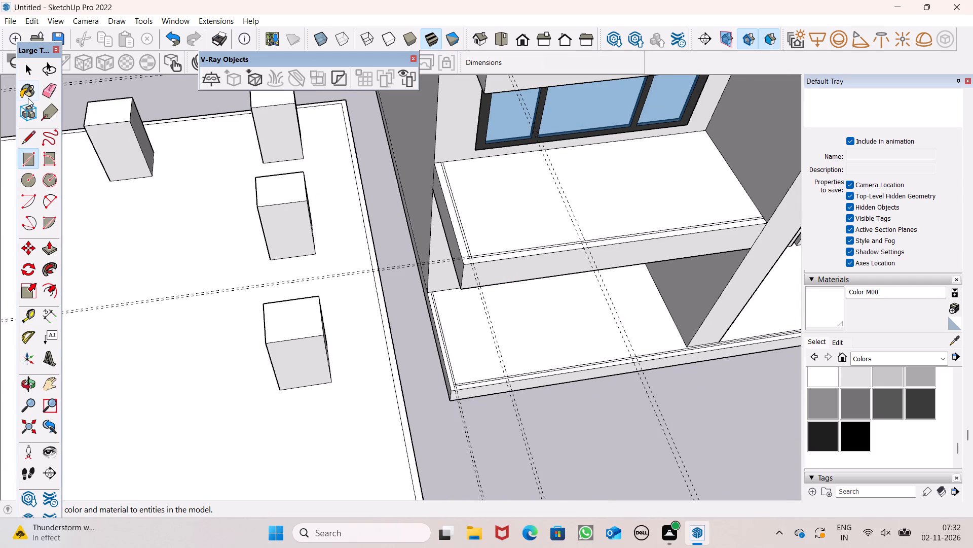
pyautogui.click(49, 90)
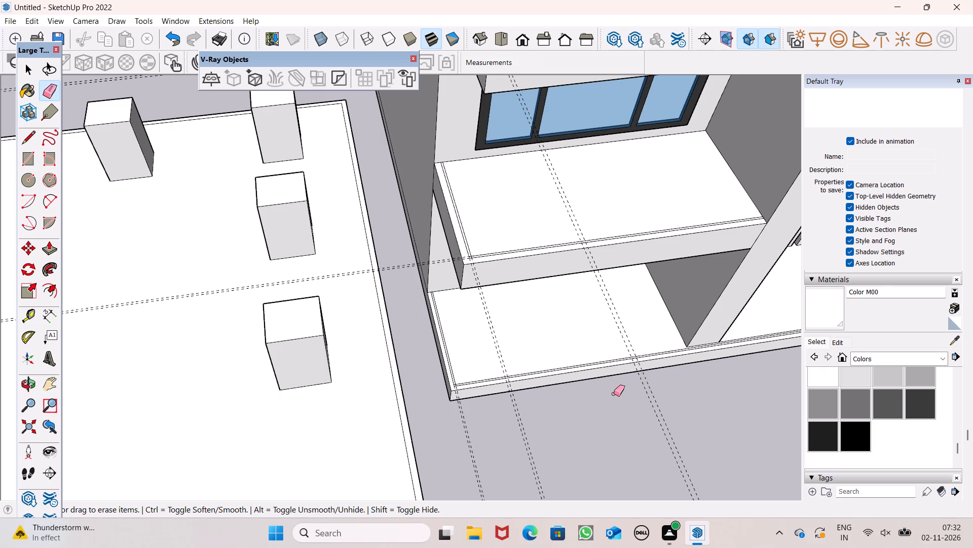
pyautogui.scroll(-2, 615, 395)
pyautogui.moveTo(655, 396); pyautogui.dragTo(570, 361, button='middle')
pyautogui.scroll(1, 591, 361)
pyautogui.scroll(-6, 380, 346)
pyautogui.scroll(8, 575, 441)
pyautogui.scroll(6, 619, 412)
pyautogui.scroll(-7, 620, 410)
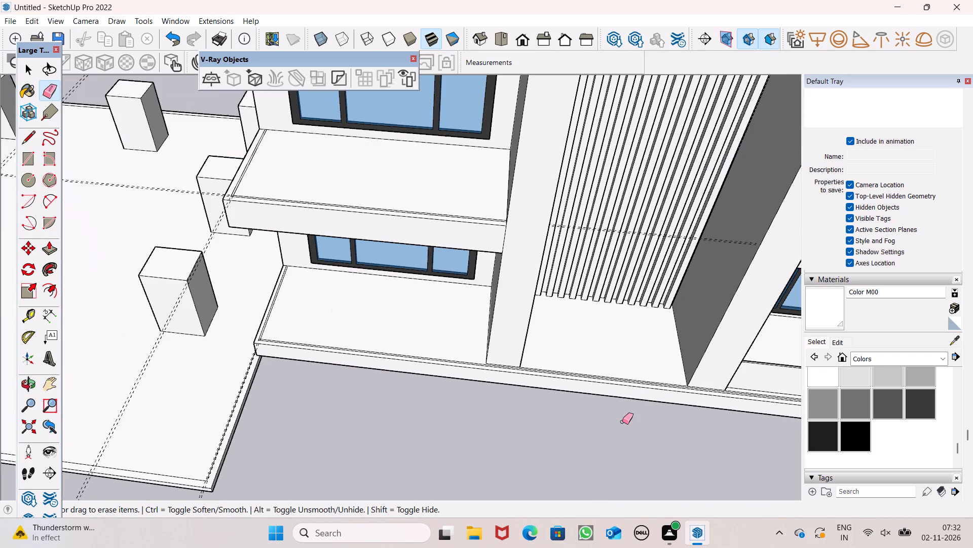
pyautogui.scroll(-6, 623, 427)
pyautogui.scroll(-4, 582, 446)
pyautogui.moveTo(475, 412); pyautogui.dragTo(757, 538, button='middle')
pyautogui.scroll(-6, 657, 446)
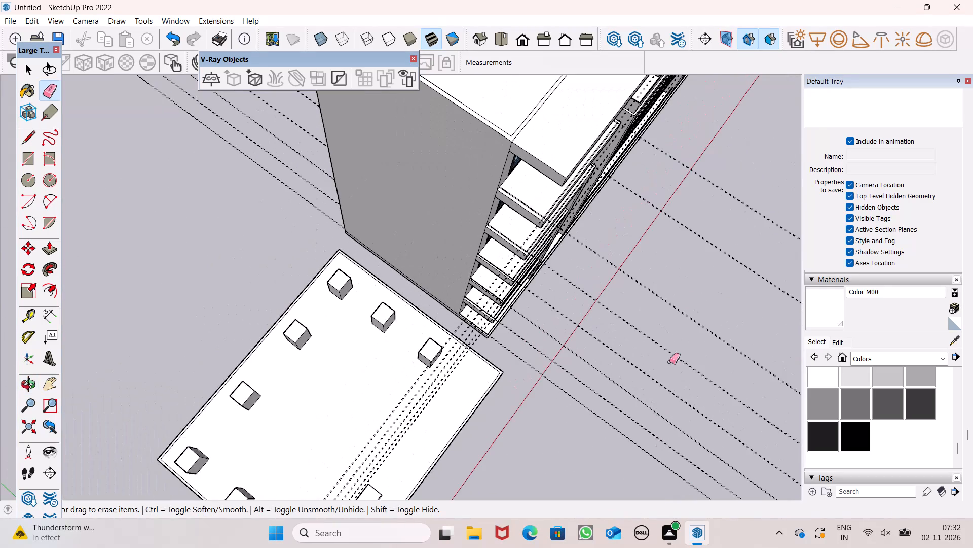
pyautogui.moveTo(756, 181); pyautogui.dragTo(645, 459)
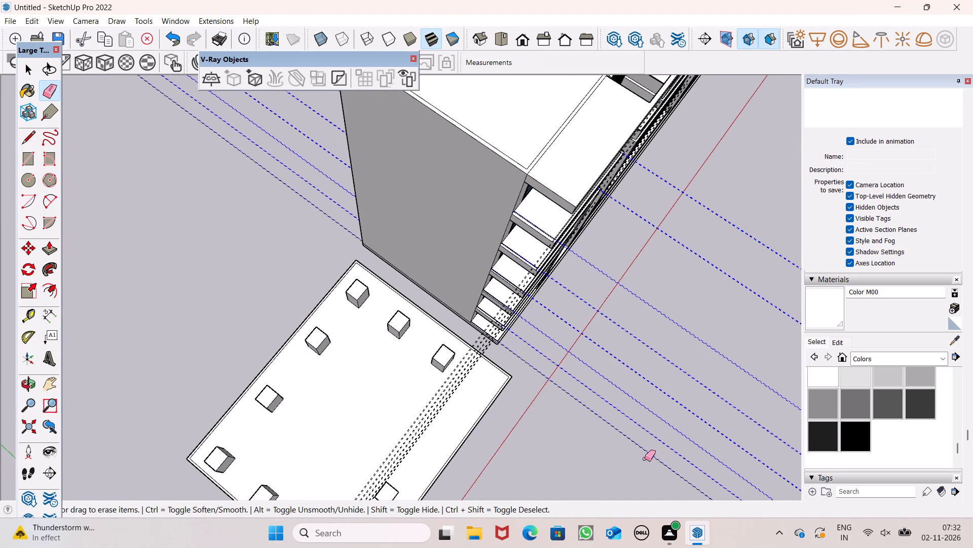
pyautogui.moveTo(645, 459); pyautogui.dragTo(645, 456)
# Erase the remaining guides running parallel to the building's front at the side balcony levels.
pyautogui.scroll(-8, 697, 409)
pyautogui.moveTo(606, 460); pyautogui.dragTo(402, 267, button='middle')
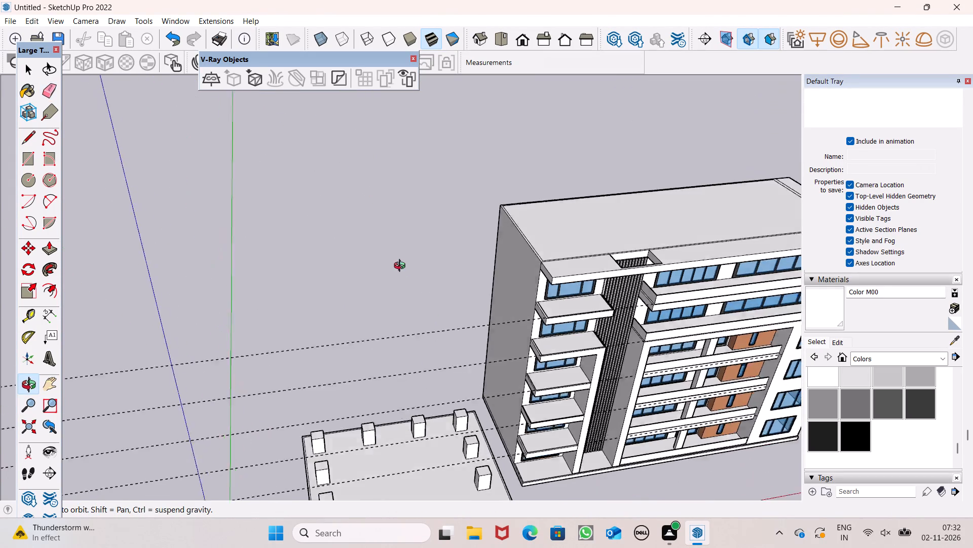
pyautogui.moveTo(402, 267); pyautogui.dragTo(399, 262, button='middle')
pyautogui.scroll(-6, 536, 228)
pyautogui.moveTo(306, 278); pyautogui.dragTo(298, 411)
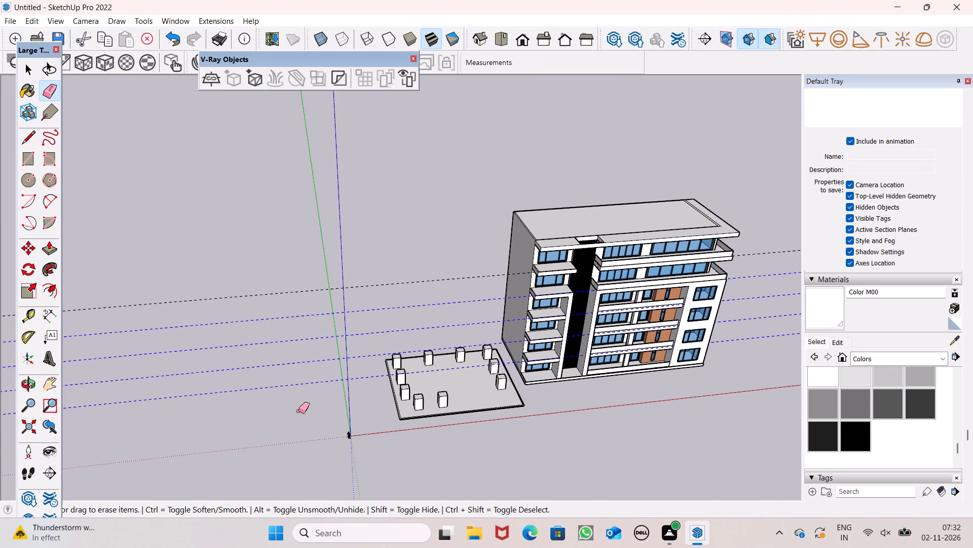
pyautogui.moveTo(298, 411); pyautogui.dragTo(297, 282)
pyautogui.press('space')
# Delete the inner of the two parallel strip lines along the front edge of the lowest floor slab.
pyautogui.scroll(7, 527, 296)
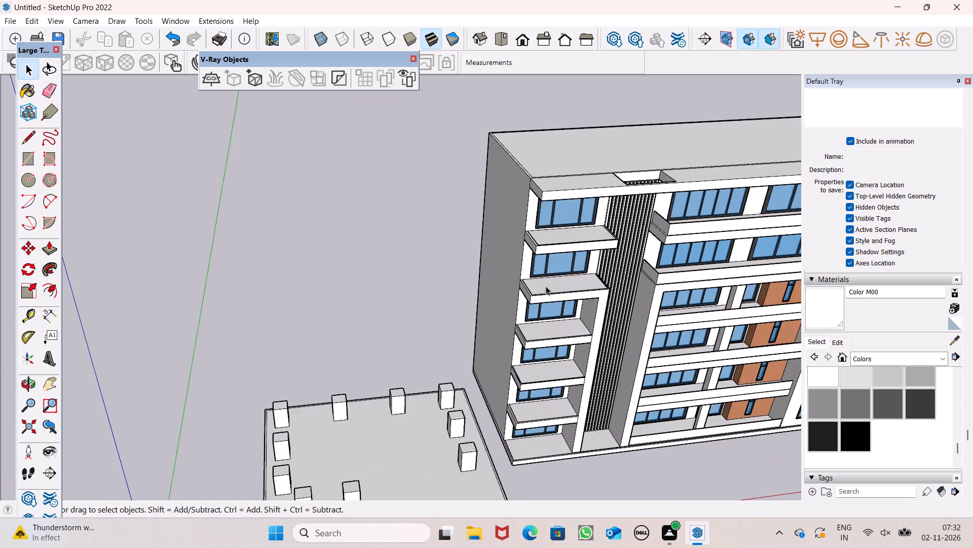
pyautogui.scroll(1, 549, 275)
pyautogui.moveTo(553, 307); pyautogui.dragTo(493, 306, button='middle')
pyautogui.scroll(-4, 495, 382)
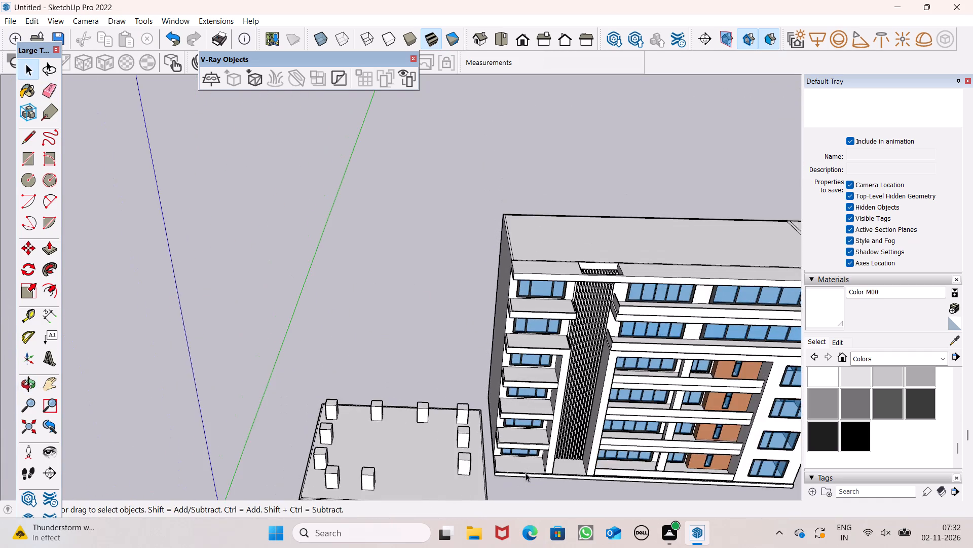
pyautogui.scroll(10, 532, 489)
pyautogui.moveTo(537, 490); pyautogui.dragTo(555, 547, button='middle')
pyautogui.scroll(9, 550, 449)
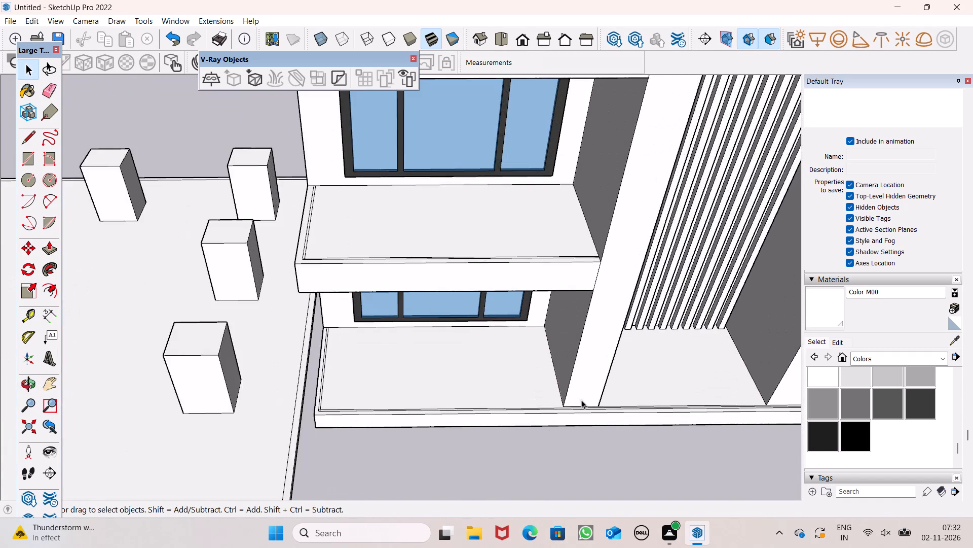
pyautogui.scroll(16, 582, 400)
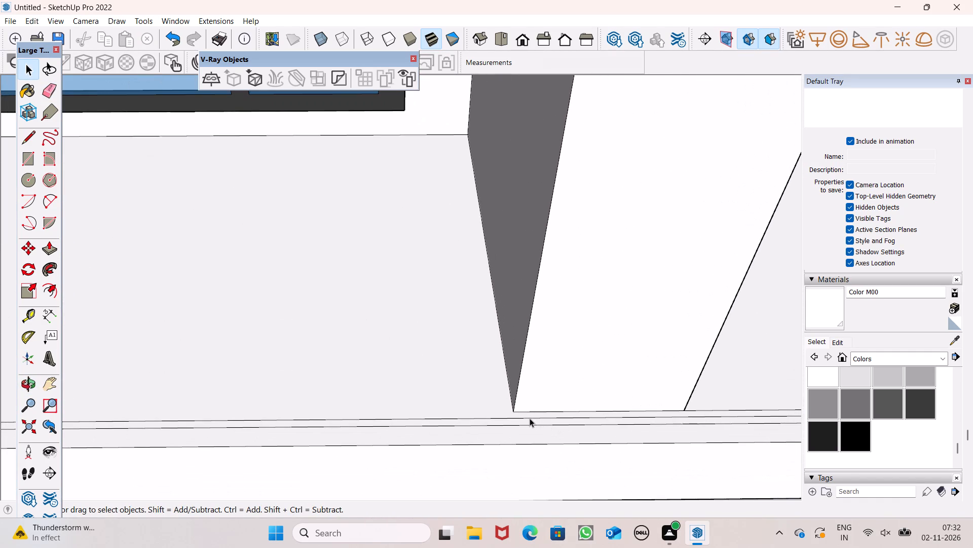
pyautogui.click(530, 418)
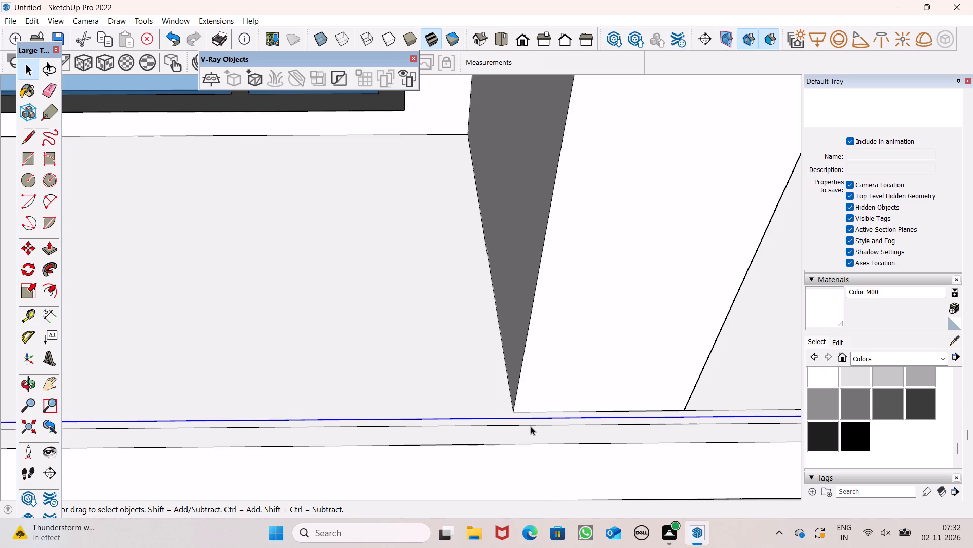
pyautogui.press('Delete')
# Place a guide about 7 9/16" inward from the remaining front line on the lowest floor slab.
pyautogui.scroll(-9, 483, 332)
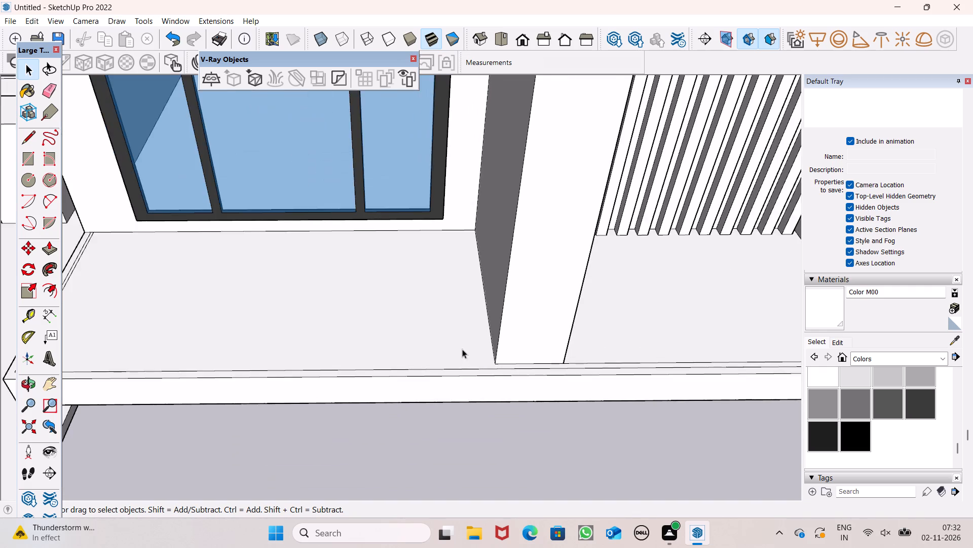
pyautogui.scroll(-5, 462, 352)
pyautogui.moveTo(512, 383); pyautogui.dragTo(535, 480, button='middle')
pyautogui.scroll(1, 535, 480)
pyautogui.scroll(7, 644, 348)
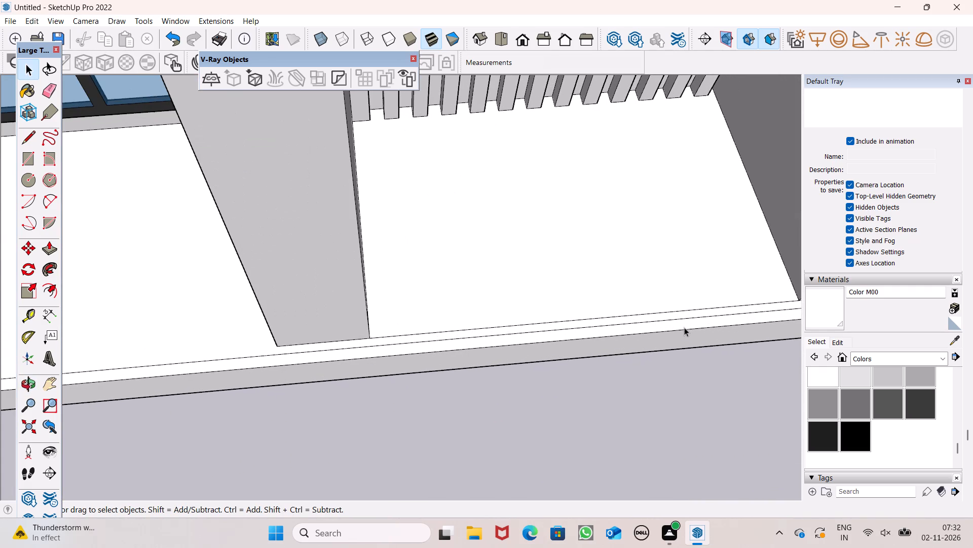
pyautogui.scroll(-7, 317, 348)
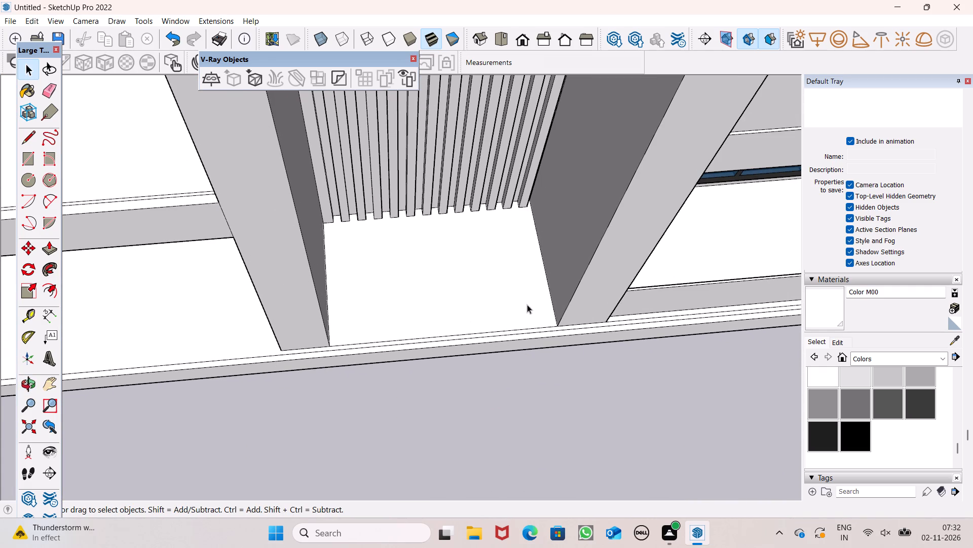
pyautogui.scroll(7, 551, 304)
pyautogui.scroll(-7, 580, 315)
pyautogui.moveTo(558, 383); pyautogui.dragTo(528, 422, button='middle')
pyautogui.scroll(5, 349, 333)
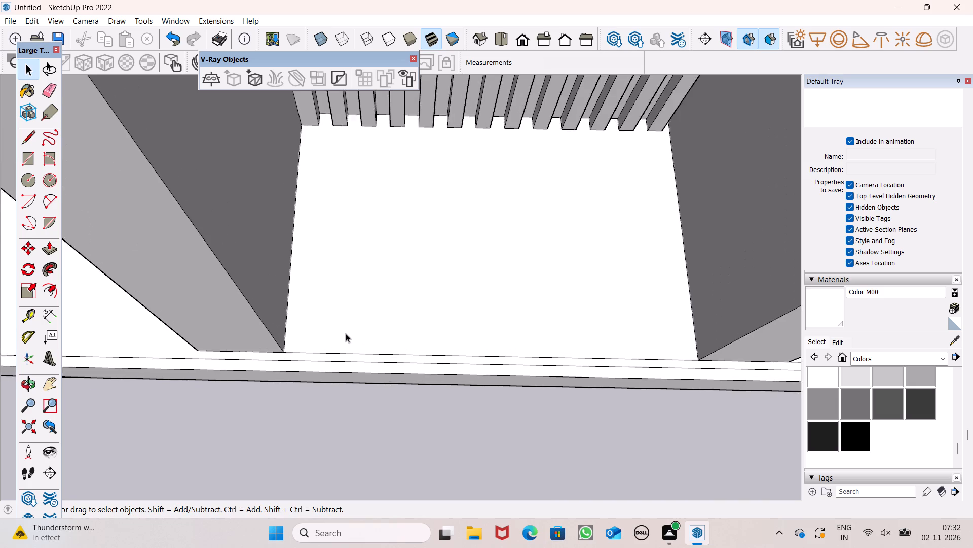
pyautogui.scroll(2, 346, 333)
pyautogui.click(25, 310)
pyautogui.scroll(-3, 398, 332)
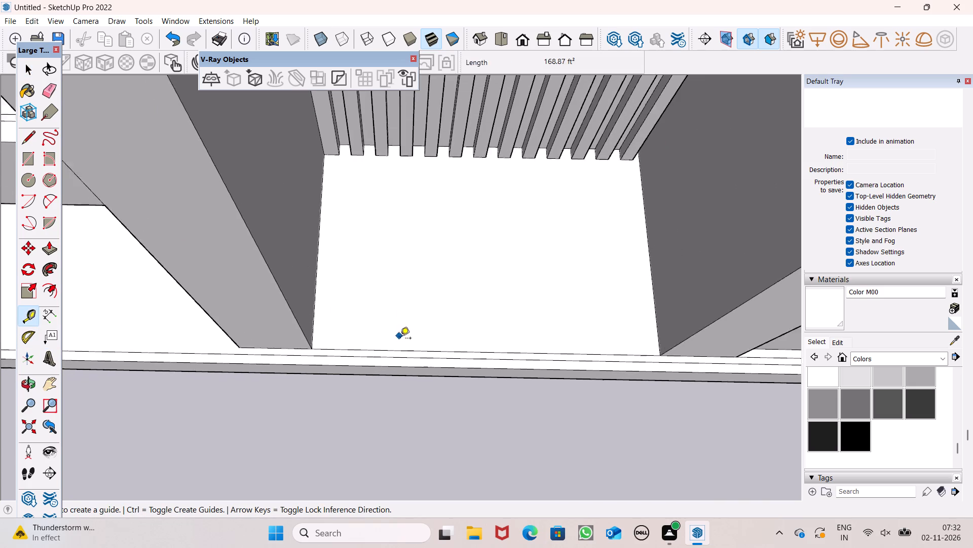
pyautogui.scroll(-2, 400, 339)
pyautogui.scroll(-2, 472, 342)
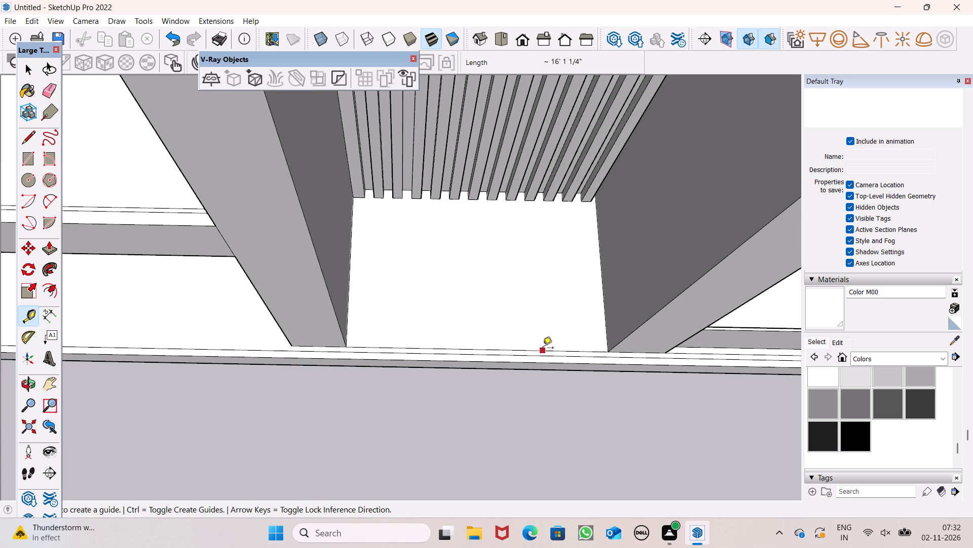
pyautogui.click(543, 349)
pyautogui.scroll(5, 572, 343)
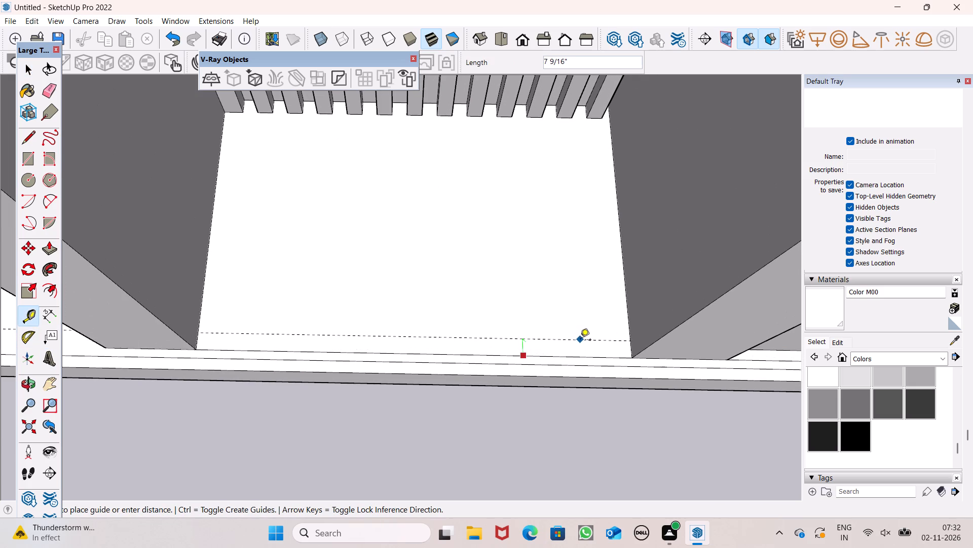
pyautogui.click(580, 340)
# Place a second parallel guide about 2 5/16" from the new guide, toward the front edge of the lowest slab.
pyautogui.scroll(-8, 635, 302)
pyautogui.scroll(-6, 442, 352)
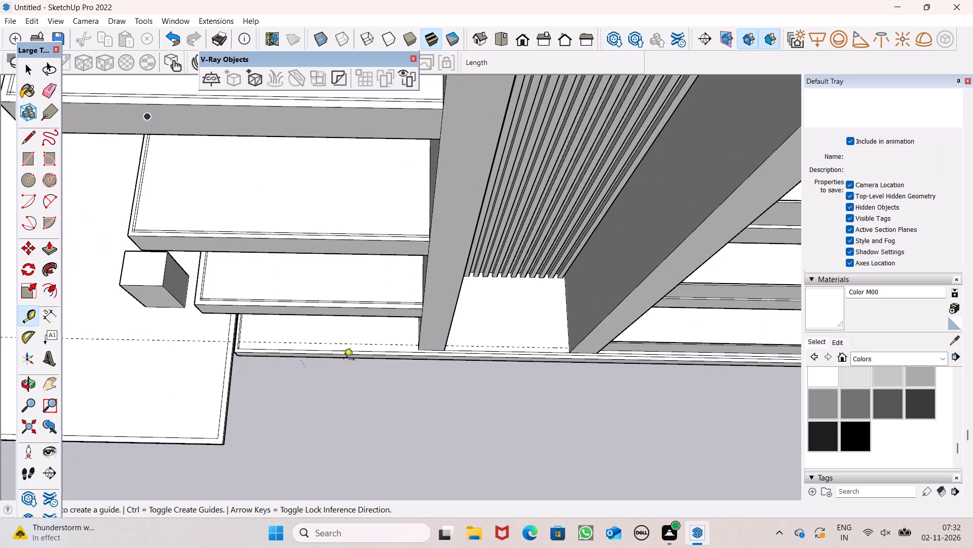
pyautogui.scroll(-5, 484, 362)
pyautogui.scroll(8, 311, 364)
pyautogui.scroll(6, 496, 336)
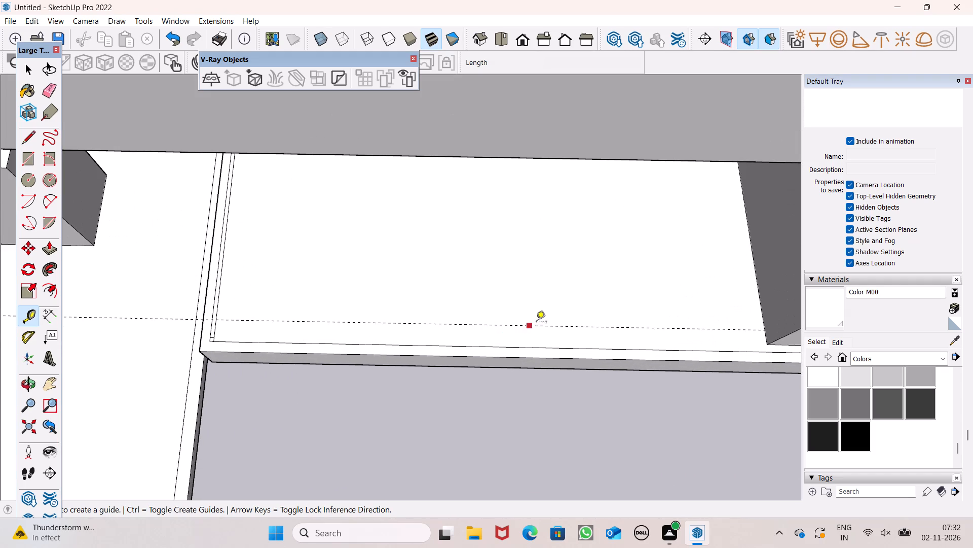
pyautogui.moveTo(619, 328); pyautogui.dragTo(622, 338)
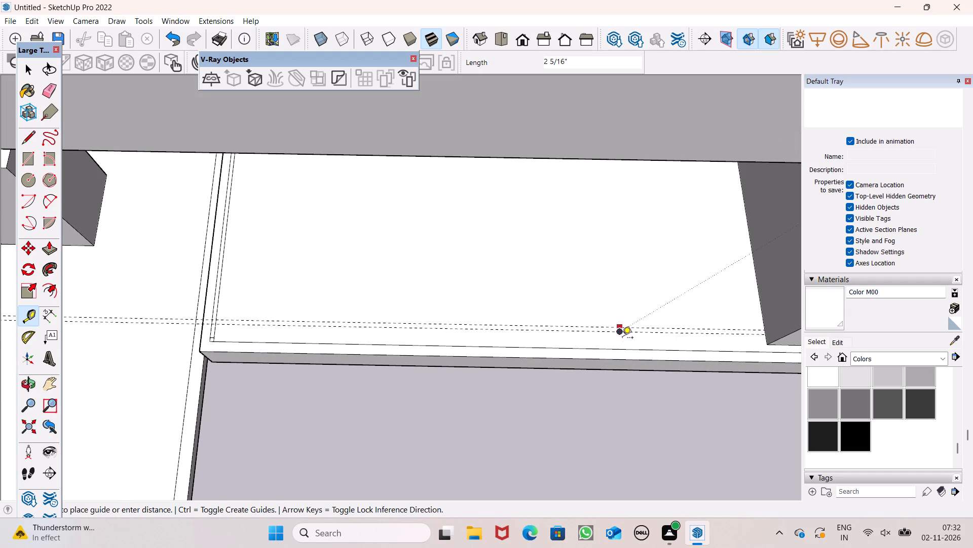
pyautogui.moveTo(622, 338); pyautogui.dragTo(620, 338)
pyautogui.press('space')
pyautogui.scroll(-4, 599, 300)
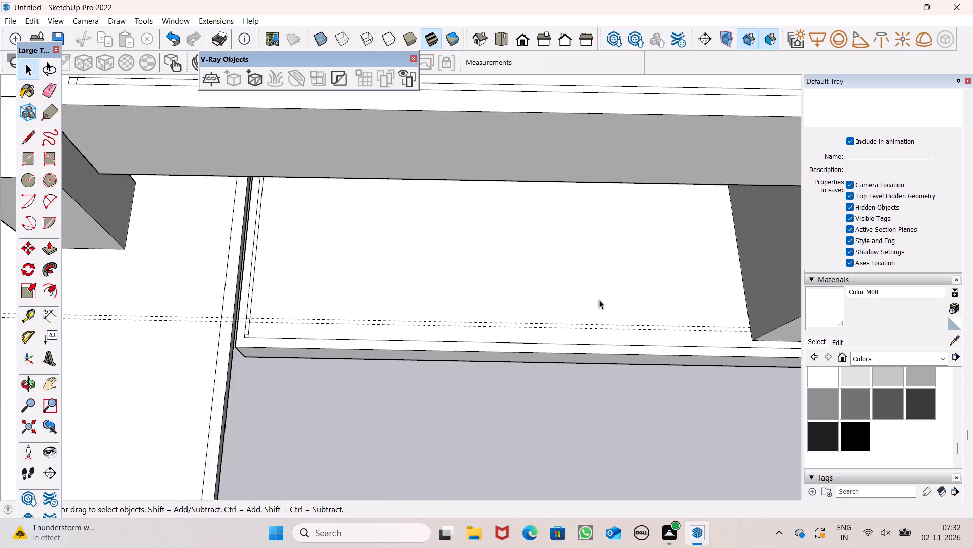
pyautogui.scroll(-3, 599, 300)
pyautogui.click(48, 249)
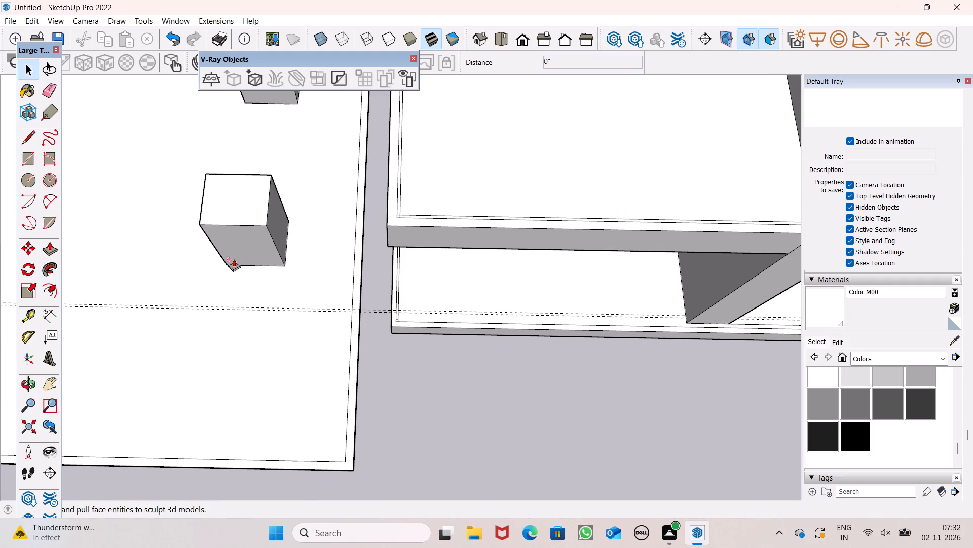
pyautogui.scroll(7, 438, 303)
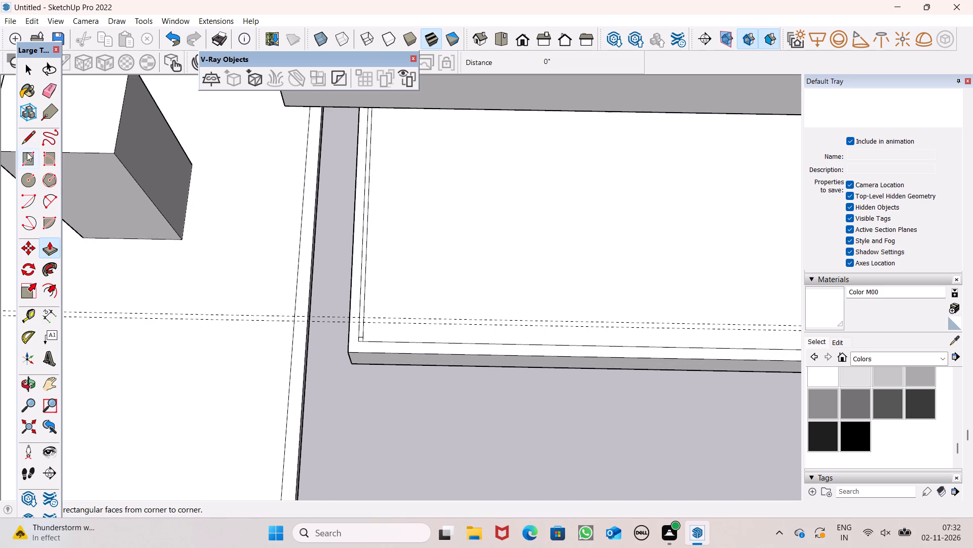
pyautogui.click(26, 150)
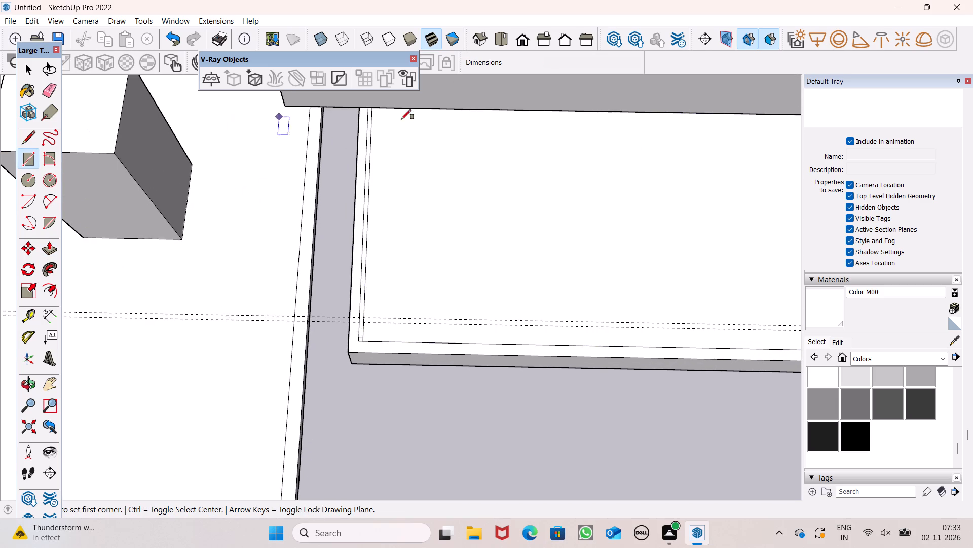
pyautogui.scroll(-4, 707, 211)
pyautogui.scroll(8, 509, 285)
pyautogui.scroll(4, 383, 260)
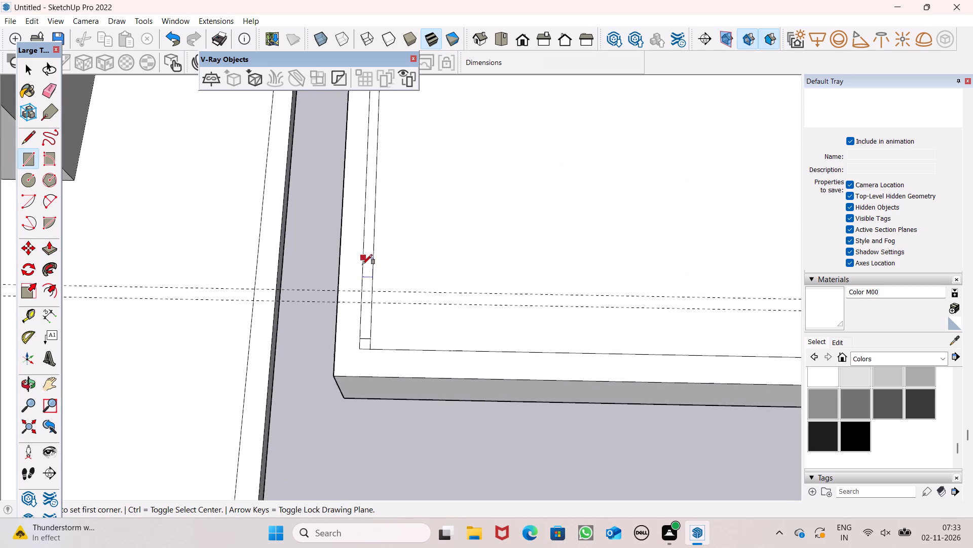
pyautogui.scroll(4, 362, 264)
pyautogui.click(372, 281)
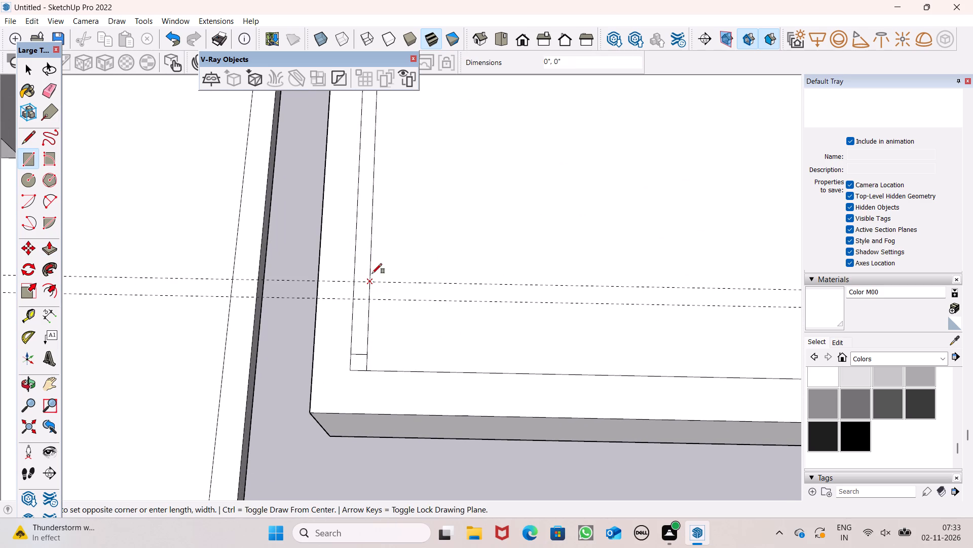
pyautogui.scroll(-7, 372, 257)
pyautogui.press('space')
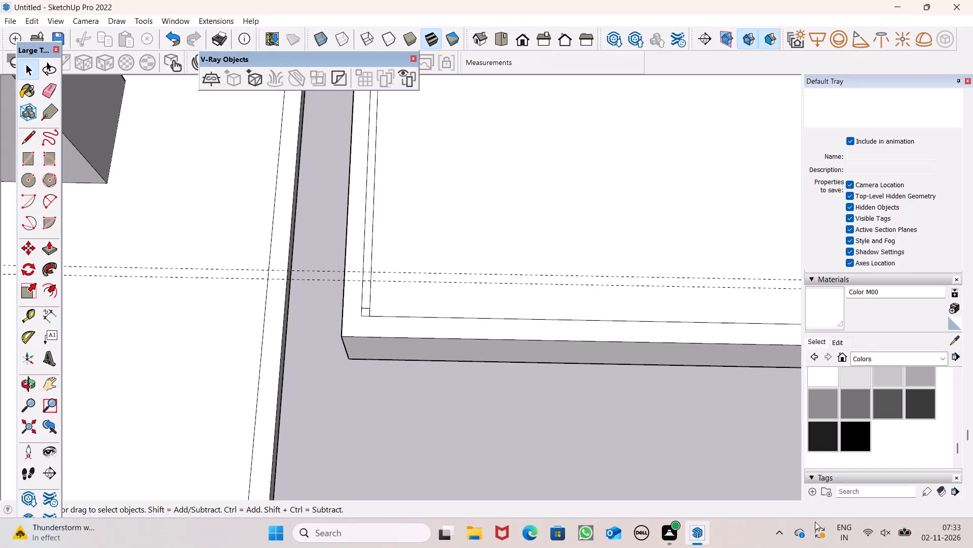
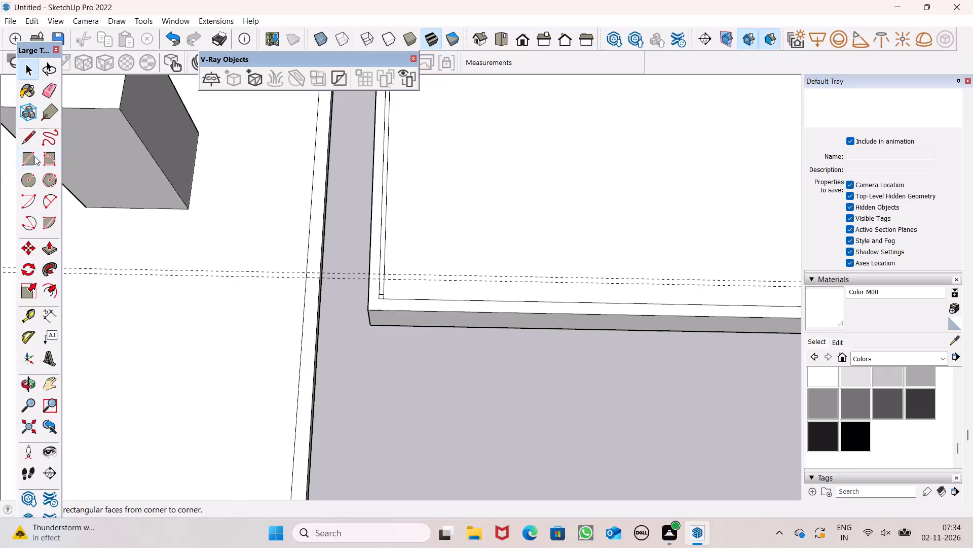
# Draw a rectangular strip about 2 5/16" by 23' 4" between the guides, from the lowest slab's side strip to the first column.
pyautogui.click(34, 156)
pyautogui.scroll(-2, 545, 233)
pyautogui.scroll(7, 465, 256)
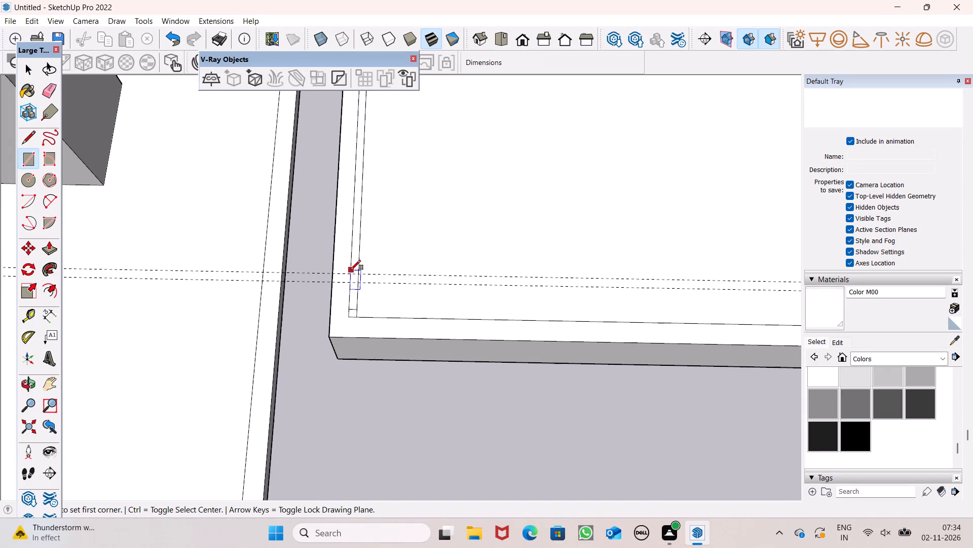
pyautogui.click(351, 273)
pyautogui.scroll(-13, 336, 237)
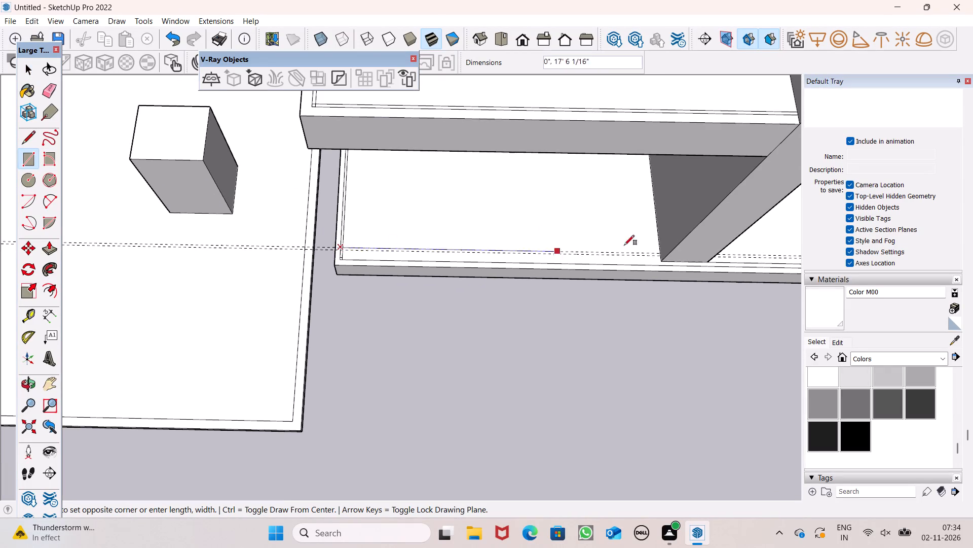
pyautogui.scroll(7, 655, 265)
pyautogui.click(666, 251)
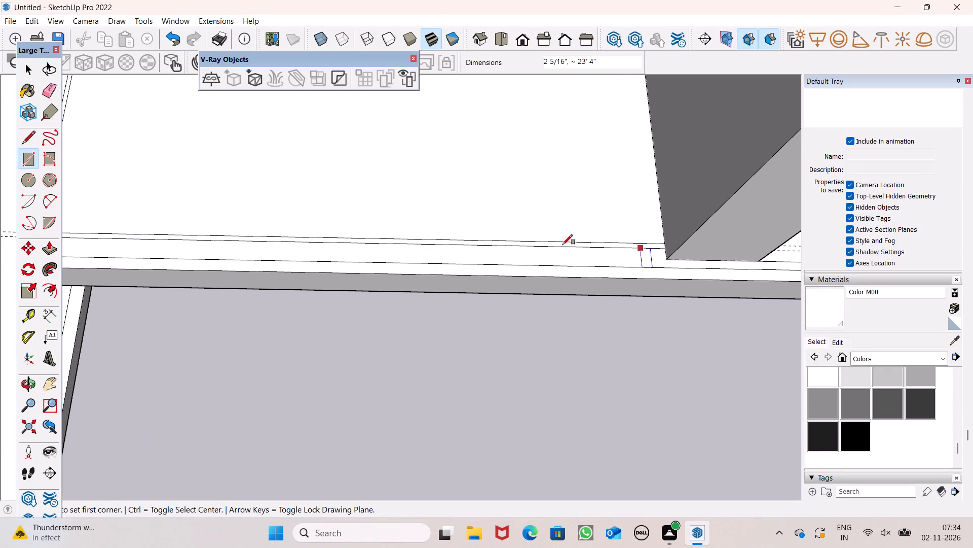
# Draw another strip rectangle between the same guides, spanning about 16' 1" between the two columns in front of the louvres.
pyautogui.scroll(-6, 341, 239)
pyautogui.scroll(-6, 193, 246)
pyautogui.scroll(7, 428, 231)
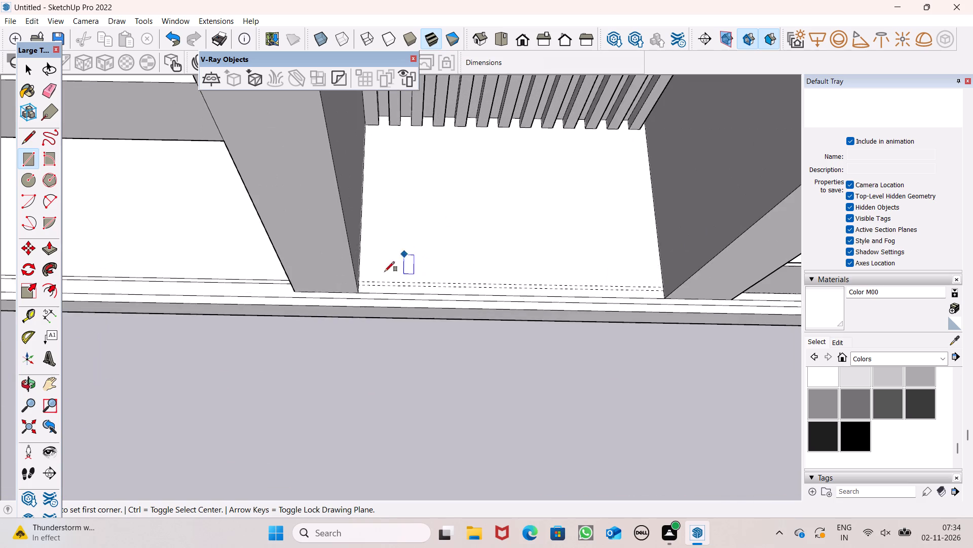
pyautogui.scroll(6, 370, 285)
pyautogui.click(352, 280)
pyautogui.scroll(-3, 433, 294)
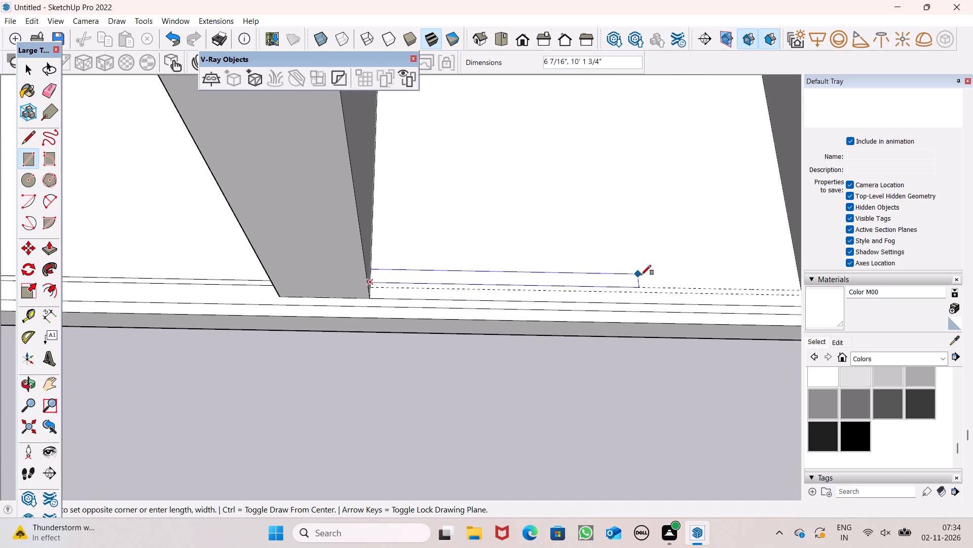
pyautogui.scroll(-3, 642, 293)
pyautogui.scroll(1, 775, 299)
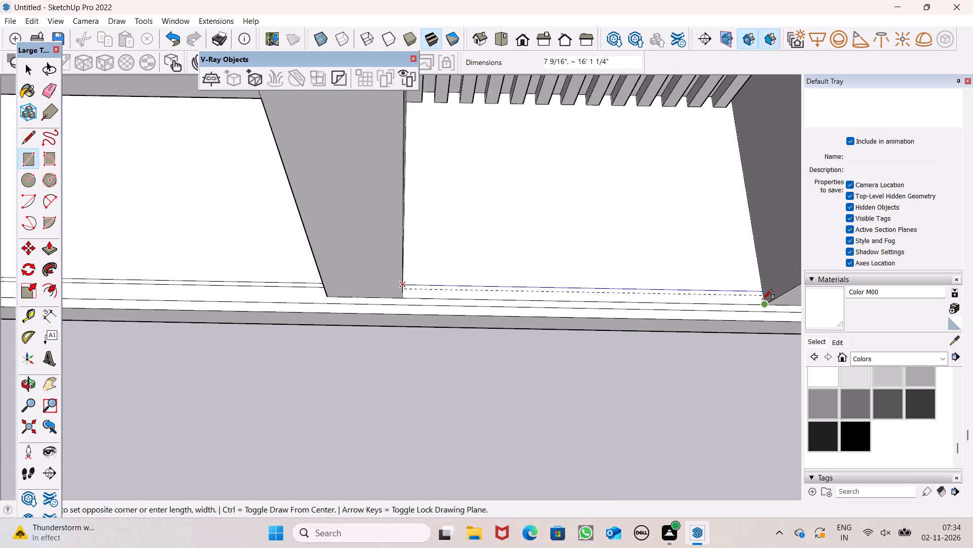
pyautogui.click(762, 295)
pyautogui.scroll(-7, 417, 316)
pyautogui.press('space')
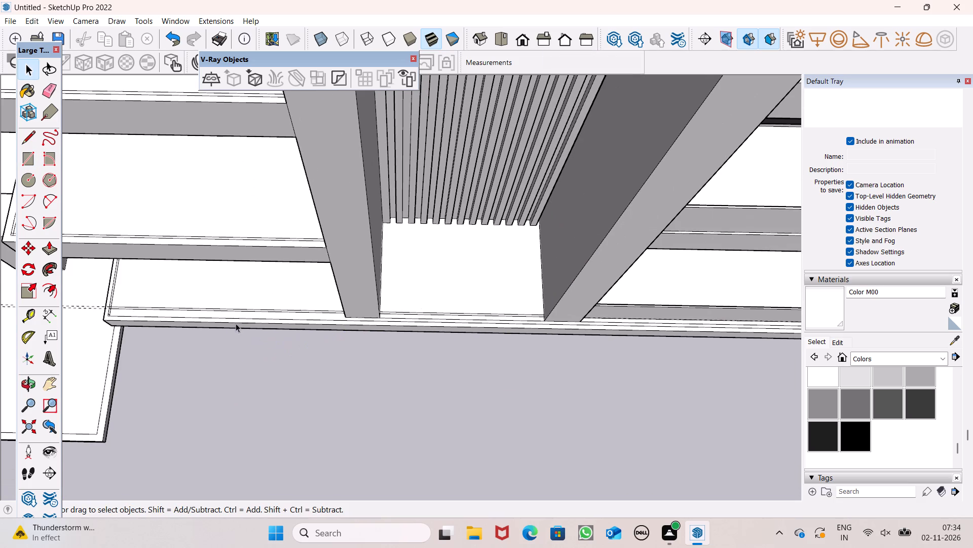
# Push/Pull the strip between the two columns up 4' as a parapet.
pyautogui.click(48, 258)
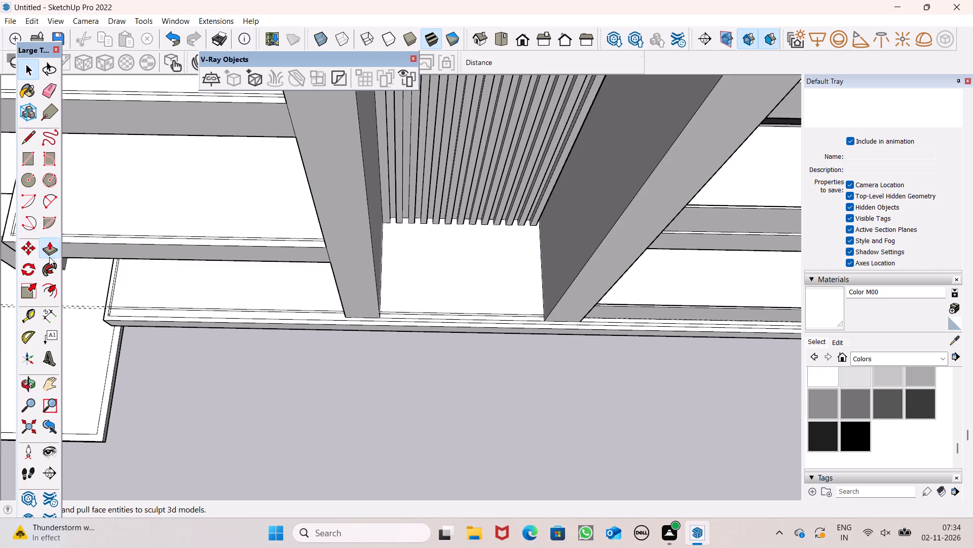
pyautogui.scroll(7, 308, 270)
pyautogui.scroll(4, 442, 351)
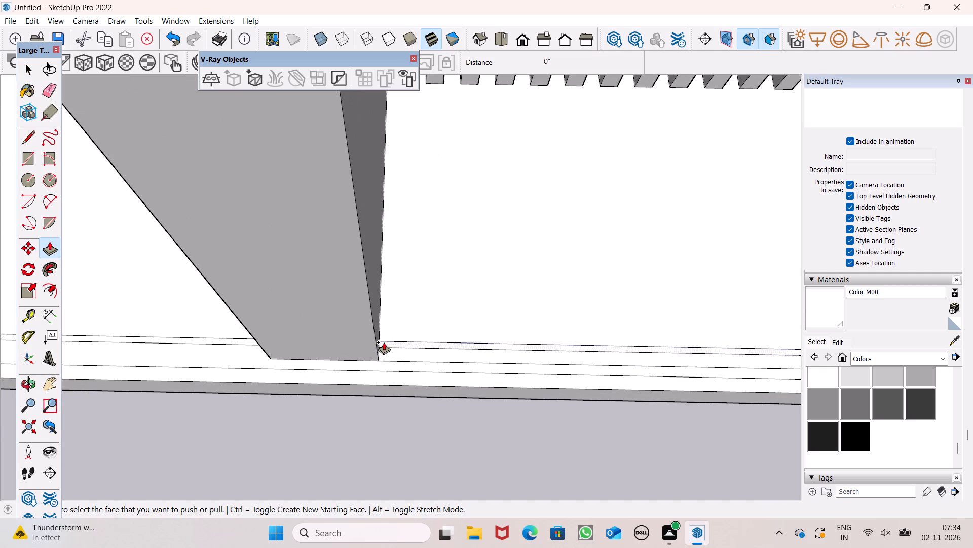
pyautogui.moveTo(385, 341); pyautogui.dragTo(374, 279)
pyautogui.write("4'")
pyautogui.press('Return')
# Raise the front strip between the first column and the lowest balcony's outer corner 4' to match the adjoining parapet.
pyautogui.scroll(-6, 352, 291)
pyautogui.scroll(-5, 288, 284)
pyautogui.moveTo(488, 344); pyautogui.dragTo(411, 235, button='middle')
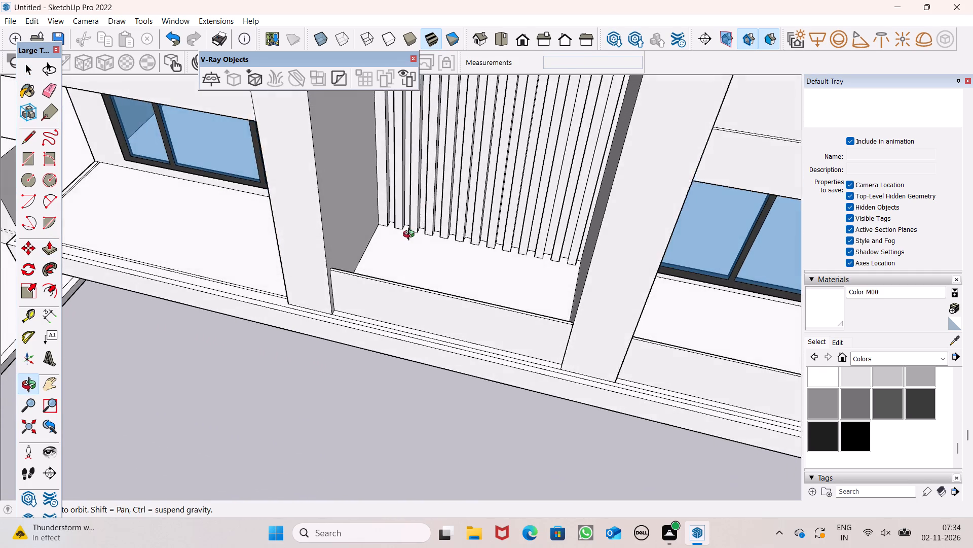
pyautogui.moveTo(411, 235); pyautogui.dragTo(411, 248, button='middle')
pyautogui.scroll(5, 634, 380)
pyautogui.moveTo(578, 409); pyautogui.dragTo(564, 455, button='middle')
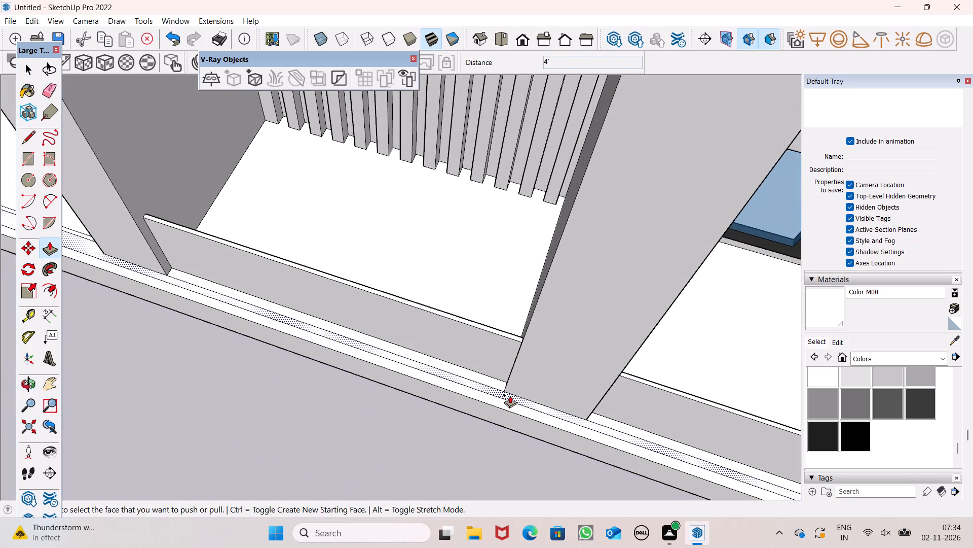
pyautogui.scroll(-11, 582, 214)
pyautogui.moveTo(410, 265); pyautogui.dragTo(450, 286, button='middle')
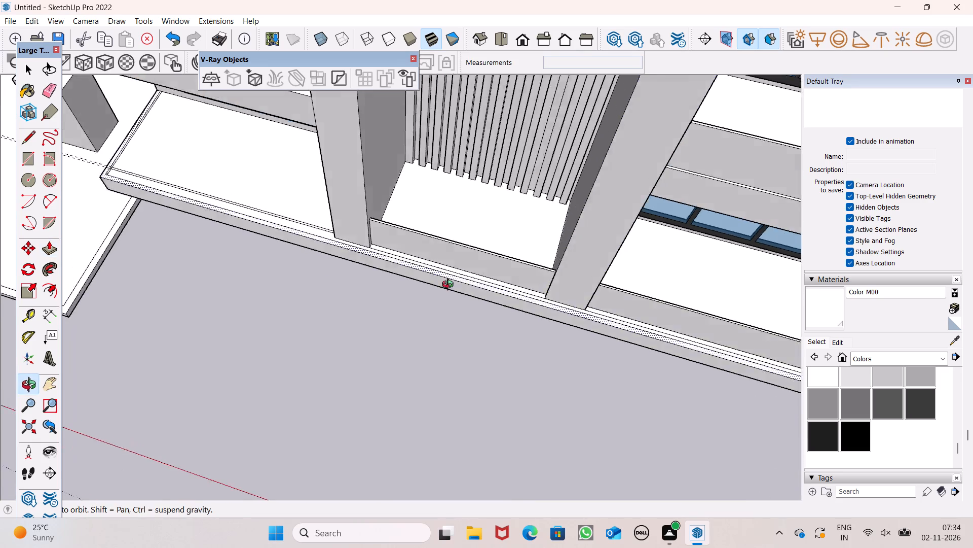
pyautogui.moveTo(450, 286); pyautogui.dragTo(533, 312, button='middle')
pyautogui.scroll(-6, 316, 258)
pyautogui.scroll(8, 272, 281)
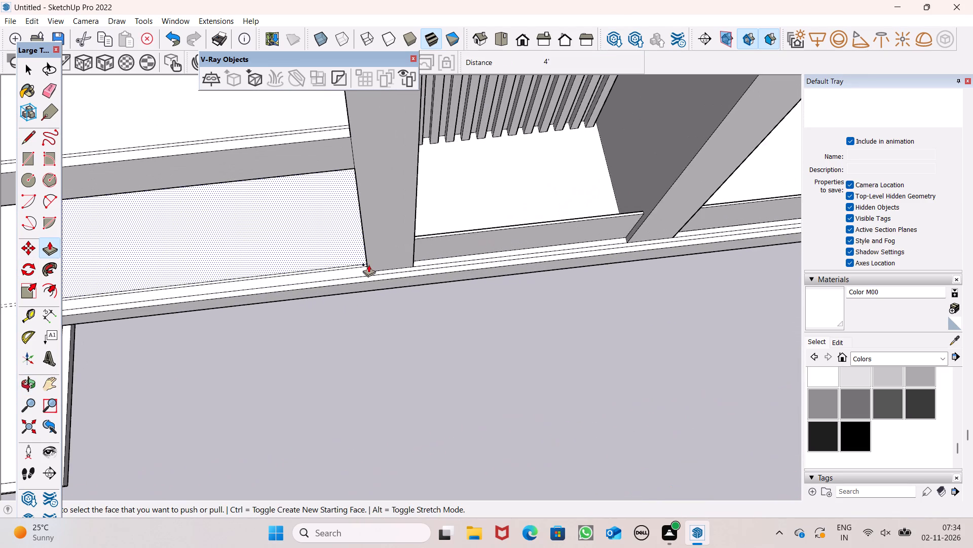
pyautogui.moveTo(364, 267); pyautogui.dragTo(437, 232)
# Raise the side strip of the lowest balcony 4', level with the top of the front parapet.
pyautogui.scroll(-7, 642, 198)
pyautogui.moveTo(98, 248); pyautogui.dragTo(336, 200, button='middle')
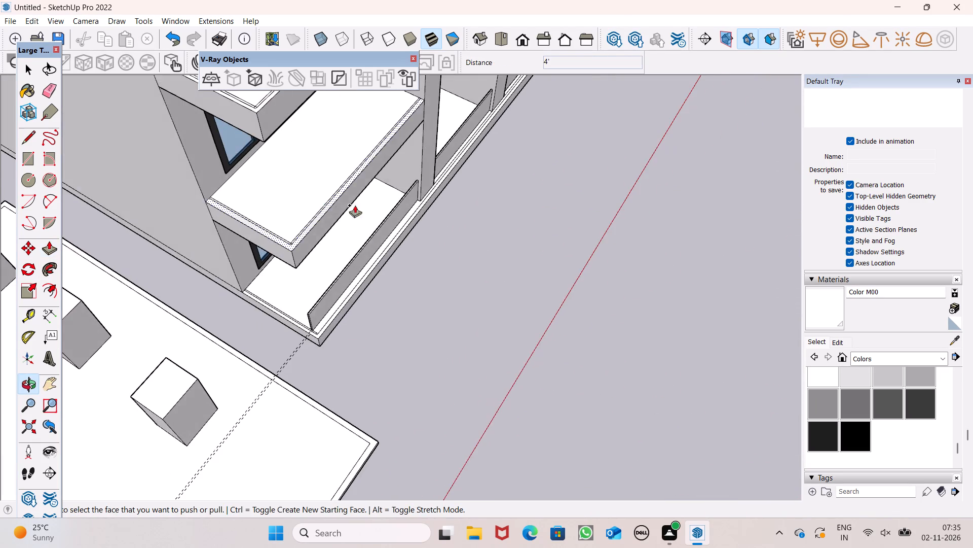
pyautogui.scroll(-6, 459, 239)
pyautogui.scroll(8, 347, 277)
pyautogui.scroll(12, 407, 302)
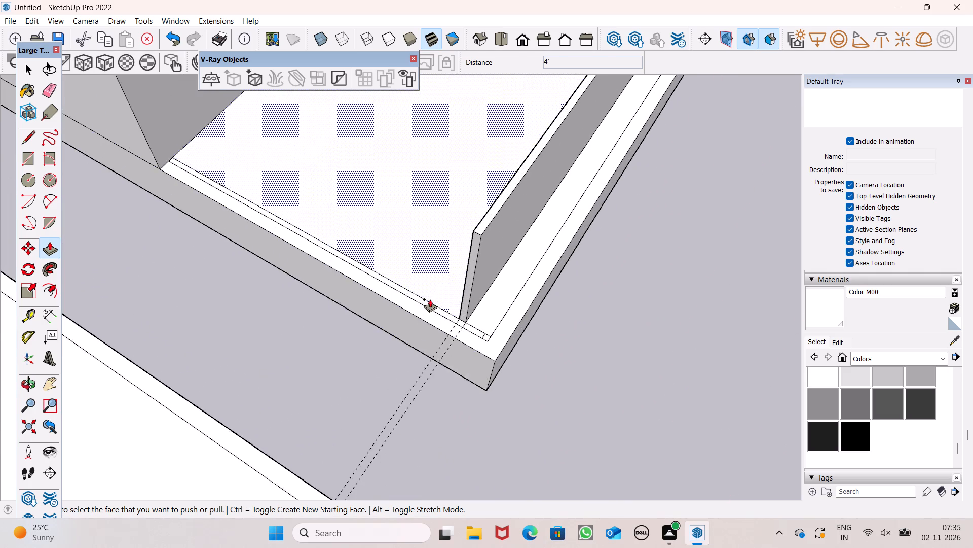
pyautogui.scroll(2, 430, 299)
pyautogui.moveTo(453, 319); pyautogui.dragTo(496, 214)
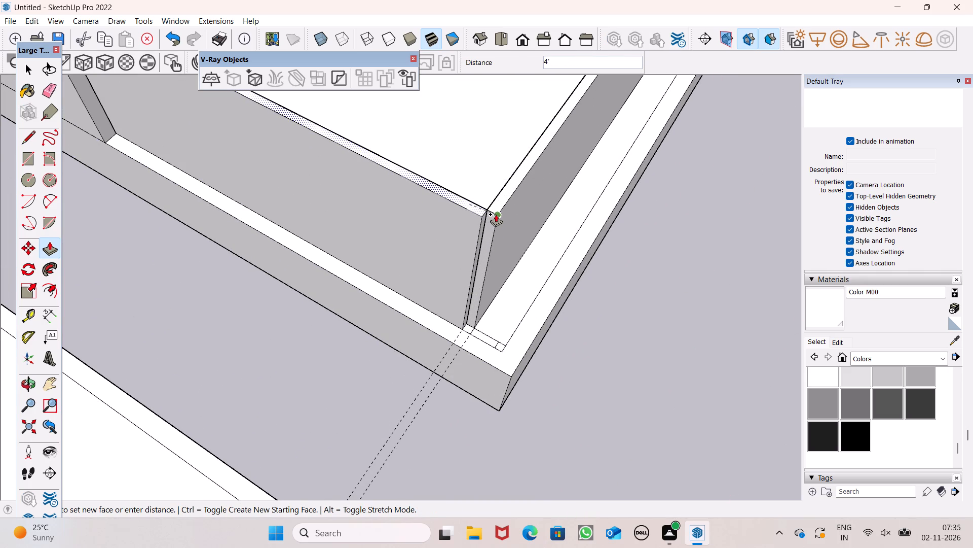
pyautogui.moveTo(496, 214); pyautogui.dragTo(496, 215)
# Push/Pull the narrow end face at the lowest balcony's parapet corner by 2" to make the joint flush.
pyautogui.moveTo(483, 244); pyautogui.dragTo(478, 251)
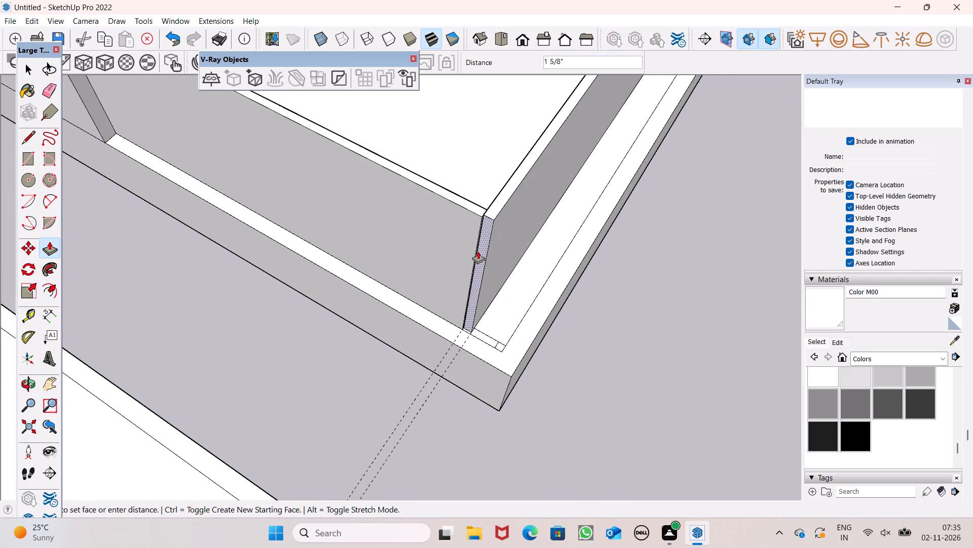
pyautogui.moveTo(478, 251); pyautogui.dragTo(464, 239)
# Erase the two parallel construction guides running out from the lowest slab's corner.
pyautogui.click(47, 92)
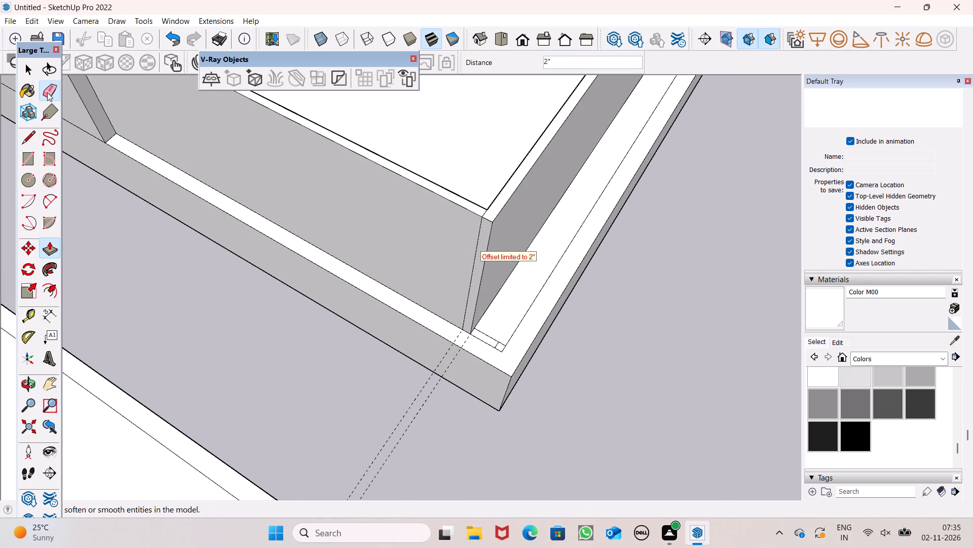
pyautogui.moveTo(436, 417); pyautogui.dragTo(397, 392)
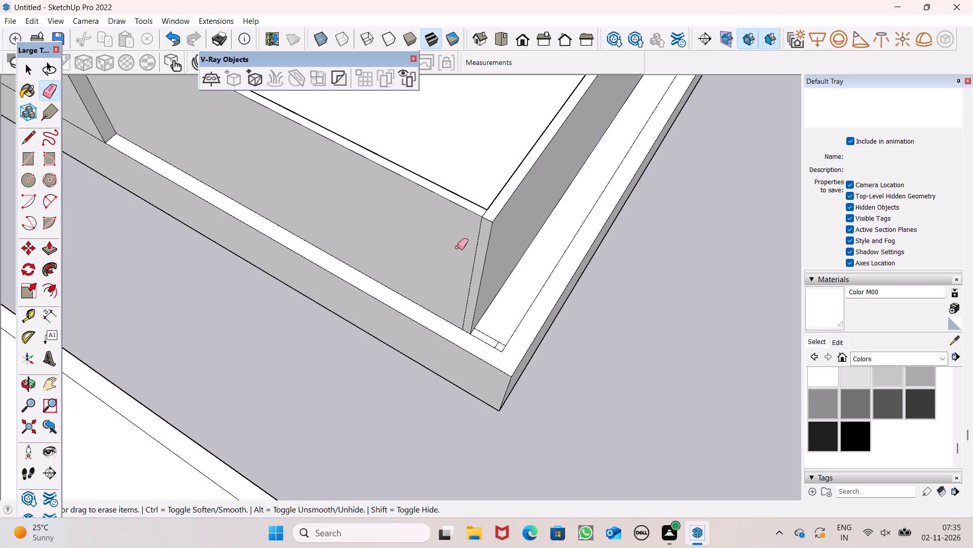
# Erase the seam edges at the lowest balcony's parapet corner and the short leftover strip lines on the slab beside it.
pyautogui.click(480, 235)
pyautogui.scroll(7, 519, 174)
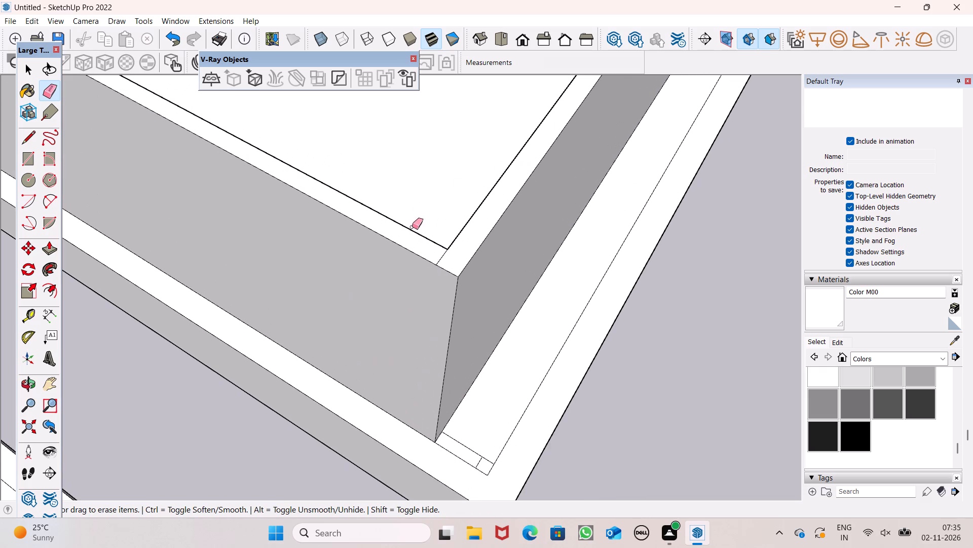
pyautogui.moveTo(449, 259); pyautogui.dragTo(432, 251)
pyautogui.click(467, 447)
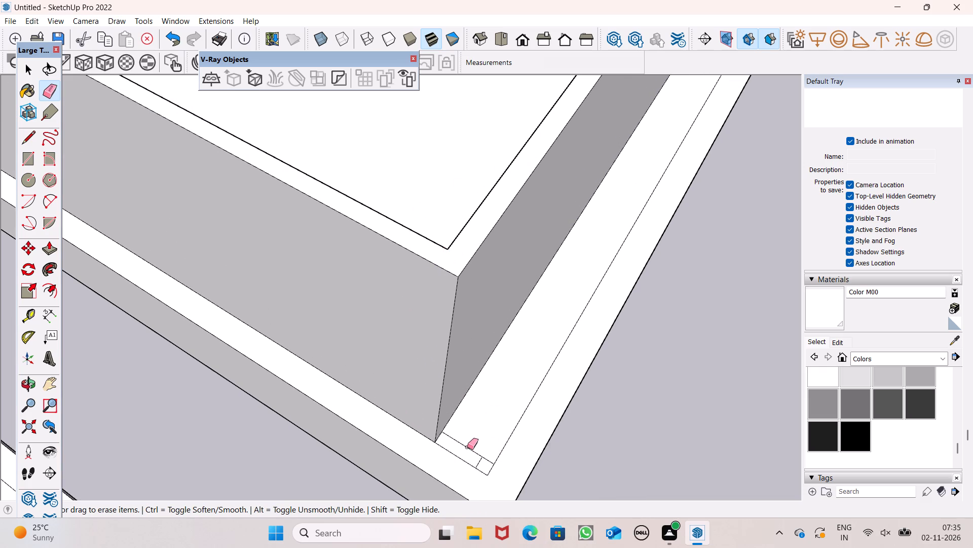
pyautogui.doubleClick(483, 460)
# Erase leftover line segments on the lowest slab in front of the parapet, around the columns.
pyautogui.scroll(-8, 466, 385)
pyautogui.scroll(-4, 426, 349)
pyautogui.moveTo(584, 455); pyautogui.dragTo(406, 438, button='middle')
pyautogui.scroll(1, 402, 438)
pyautogui.scroll(-4, 368, 226)
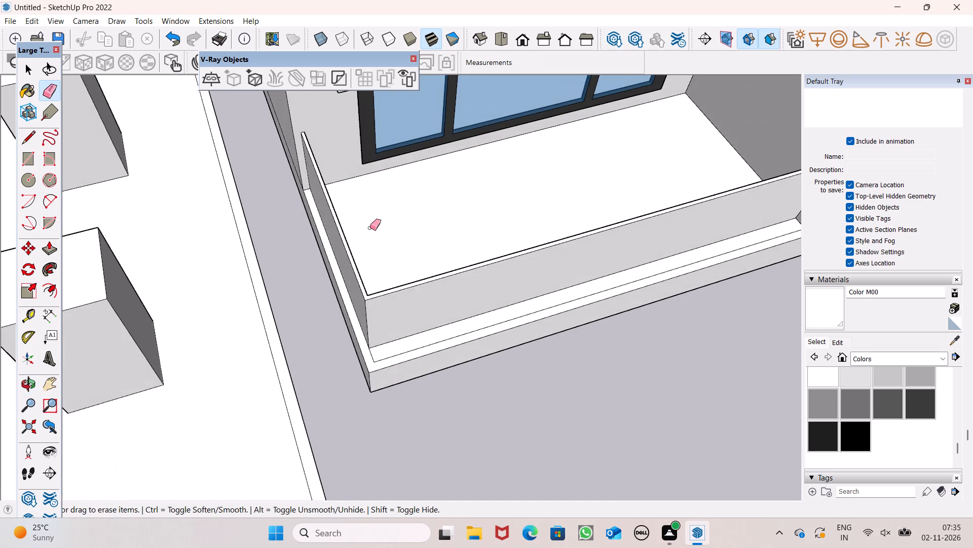
pyautogui.scroll(-6, 357, 276)
pyautogui.moveTo(501, 331); pyautogui.dragTo(485, 371, button='middle')
pyautogui.scroll(-5, 406, 317)
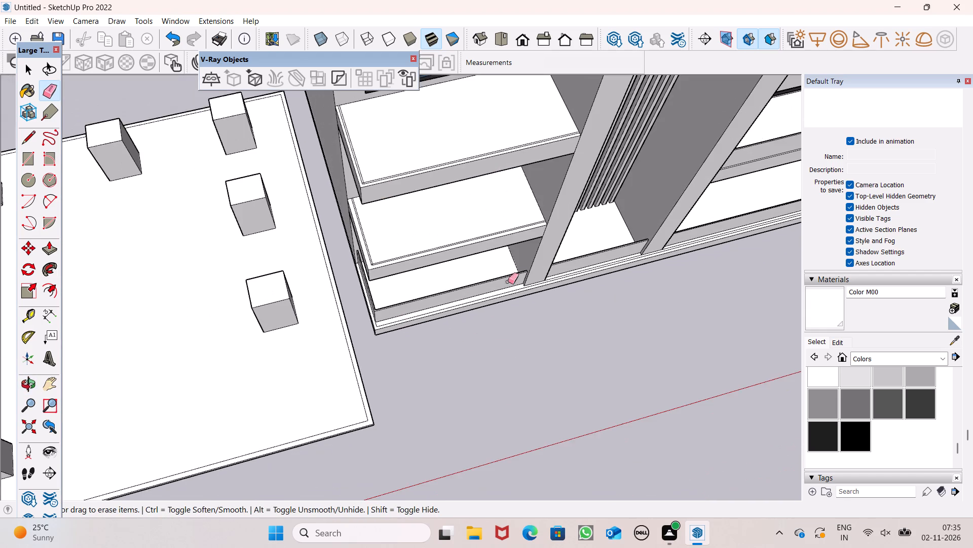
pyautogui.scroll(7, 630, 252)
pyautogui.scroll(7, 506, 226)
pyautogui.click(523, 285)
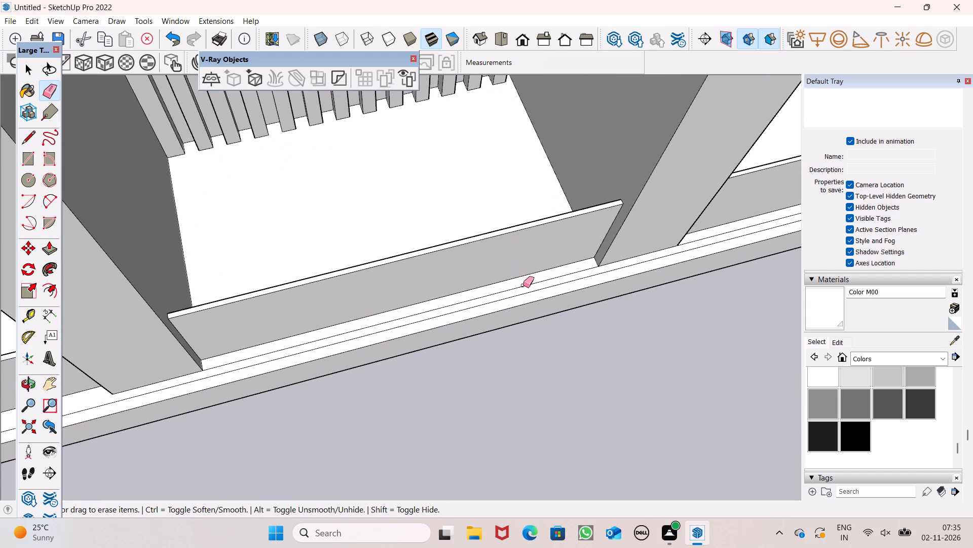
pyautogui.click(689, 244)
# Examine the building's whole front elevation with the new lowest-level parapets in place.
pyautogui.scroll(-7, 470, 258)
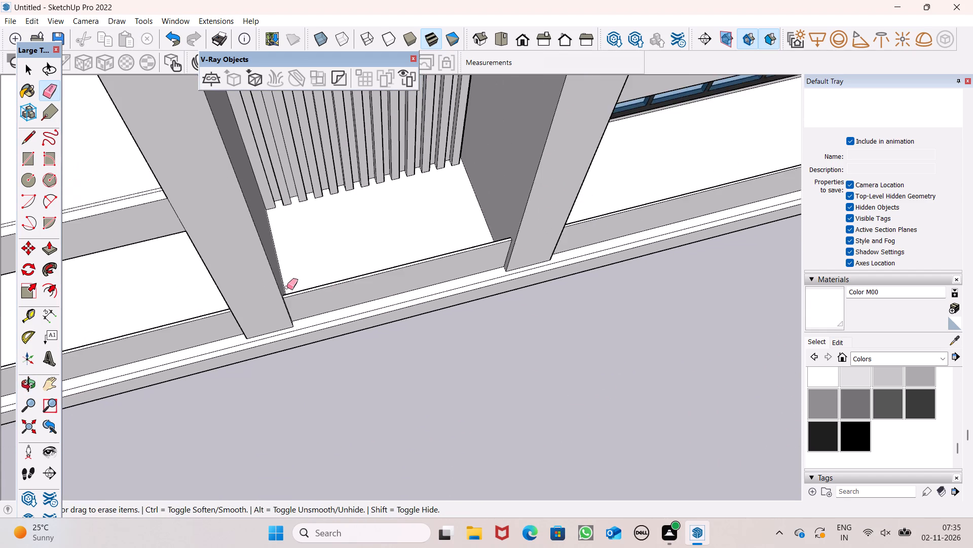
pyautogui.scroll(-15, 274, 295)
pyautogui.scroll(-5, 526, 285)
pyautogui.moveTo(550, 325); pyautogui.dragTo(450, 253, button='middle')
pyautogui.scroll(1, 452, 256)
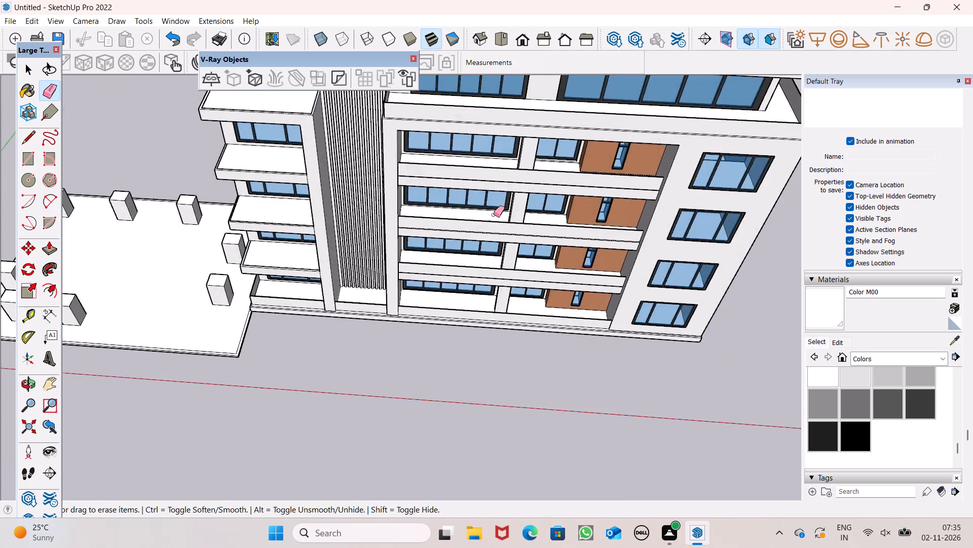
pyautogui.scroll(-7, 494, 215)
pyautogui.moveTo(419, 308); pyautogui.dragTo(503, 118, button='middle')
pyautogui.scroll(2, 503, 118)
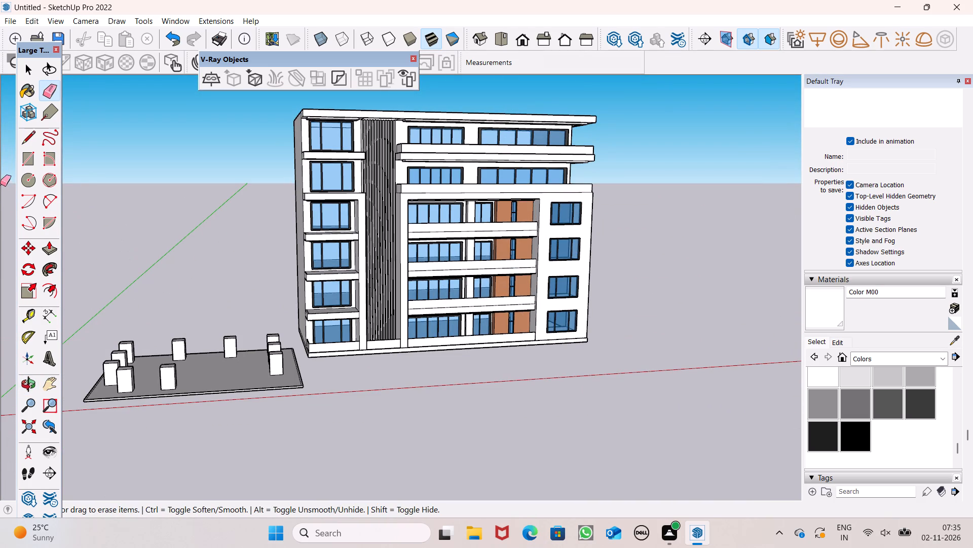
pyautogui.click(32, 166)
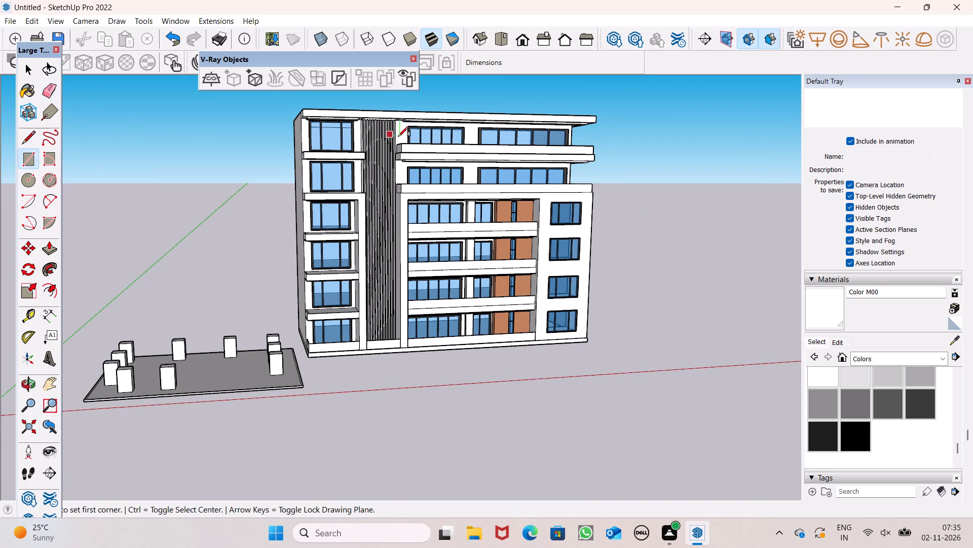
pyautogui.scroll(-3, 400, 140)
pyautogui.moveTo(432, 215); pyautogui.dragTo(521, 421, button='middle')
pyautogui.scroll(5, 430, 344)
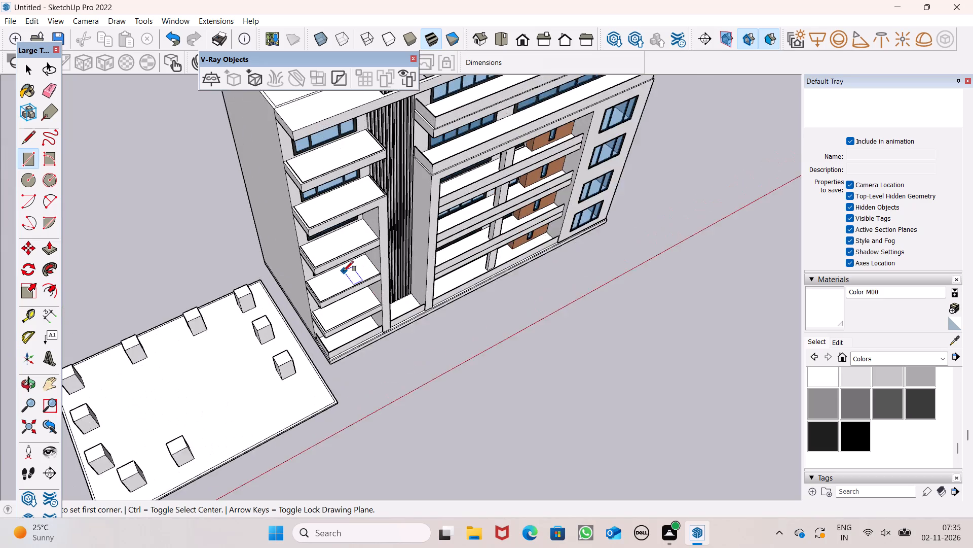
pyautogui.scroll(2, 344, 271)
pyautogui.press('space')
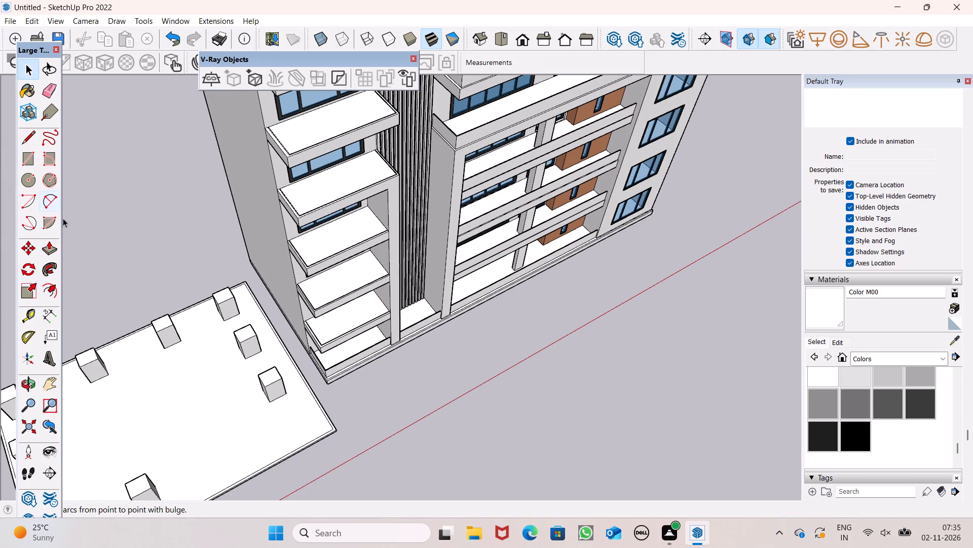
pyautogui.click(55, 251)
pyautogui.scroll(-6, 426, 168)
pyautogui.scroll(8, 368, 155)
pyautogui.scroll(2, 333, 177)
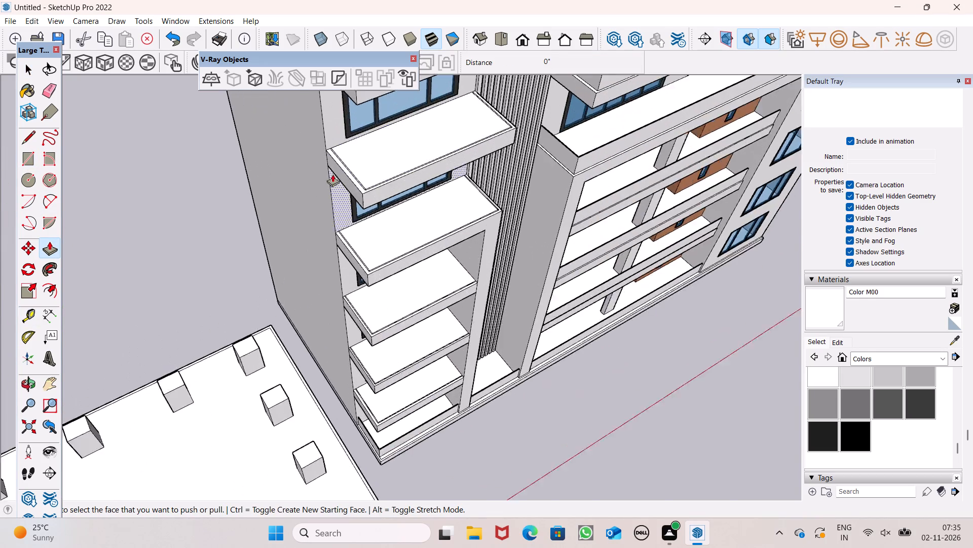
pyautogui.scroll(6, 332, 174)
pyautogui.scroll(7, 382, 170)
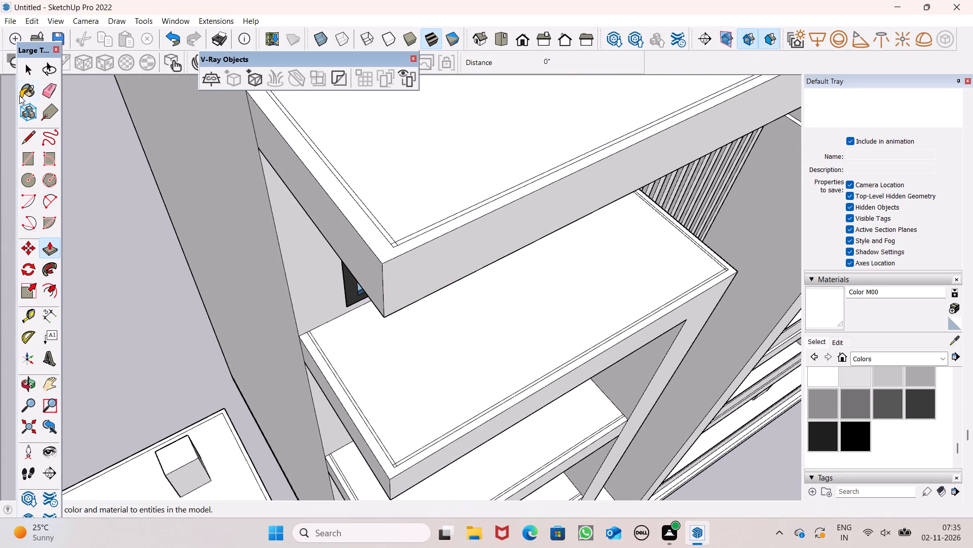
# Erase the short crossing line segments at the outer corner of the strip on the topmost side balcony.
pyautogui.click(57, 97)
pyautogui.scroll(11, 394, 229)
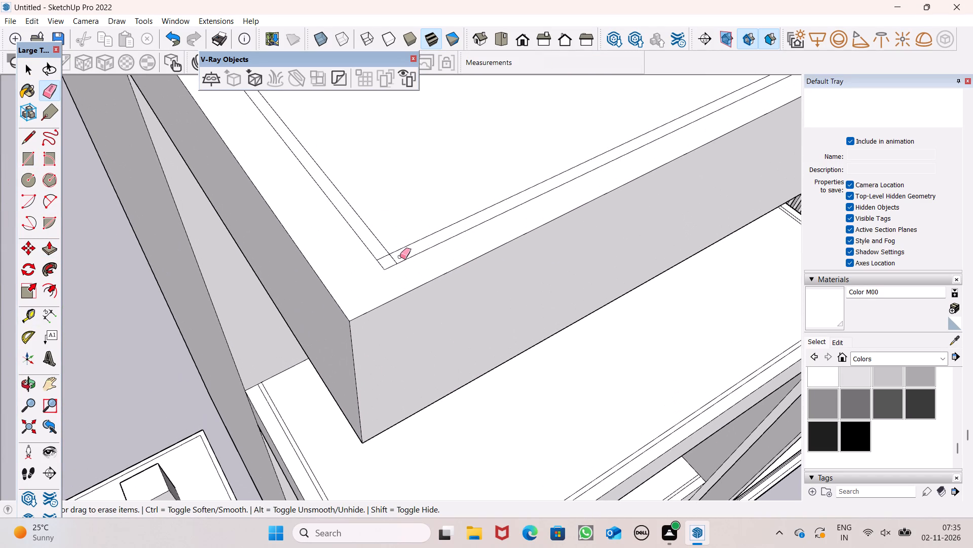
pyautogui.moveTo(381, 255); pyautogui.dragTo(396, 254)
pyautogui.scroll(-7, 360, 189)
pyautogui.scroll(-7, 383, 315)
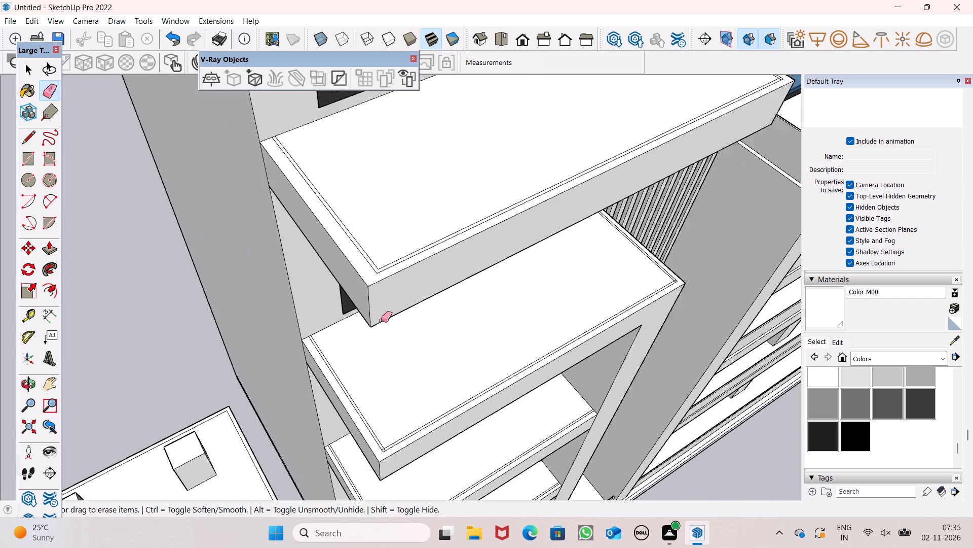
# Erase the short crossing segment at the louvre-side corner of the strip on the topmost side balcony.
pyautogui.scroll(-2, 381, 320)
pyautogui.scroll(7, 723, 41)
pyautogui.scroll(7, 677, 167)
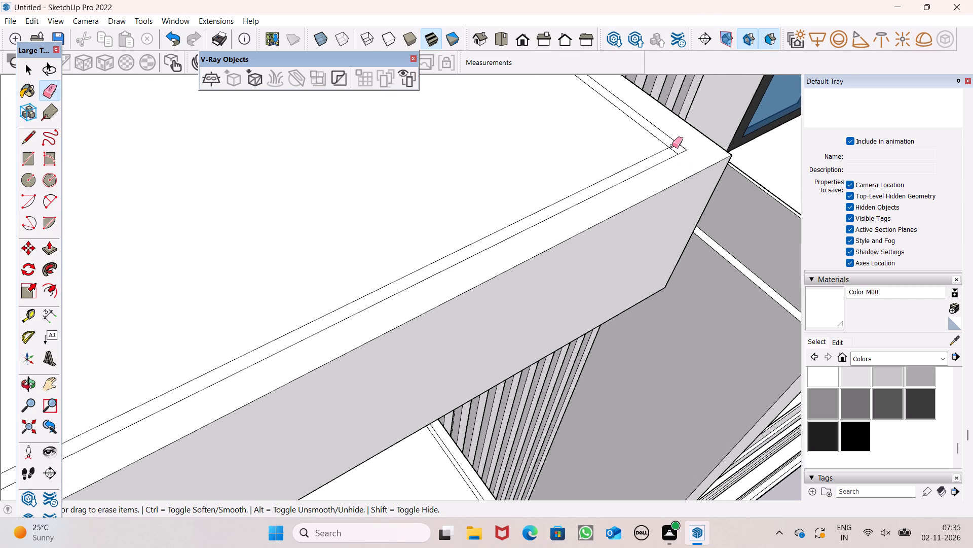
pyautogui.click(672, 145)
# Erase the short crossing line segments at both front corners of the strip on the side balcony one level below the topmost.
pyautogui.scroll(-8, 667, 186)
pyautogui.scroll(-16, 611, 203)
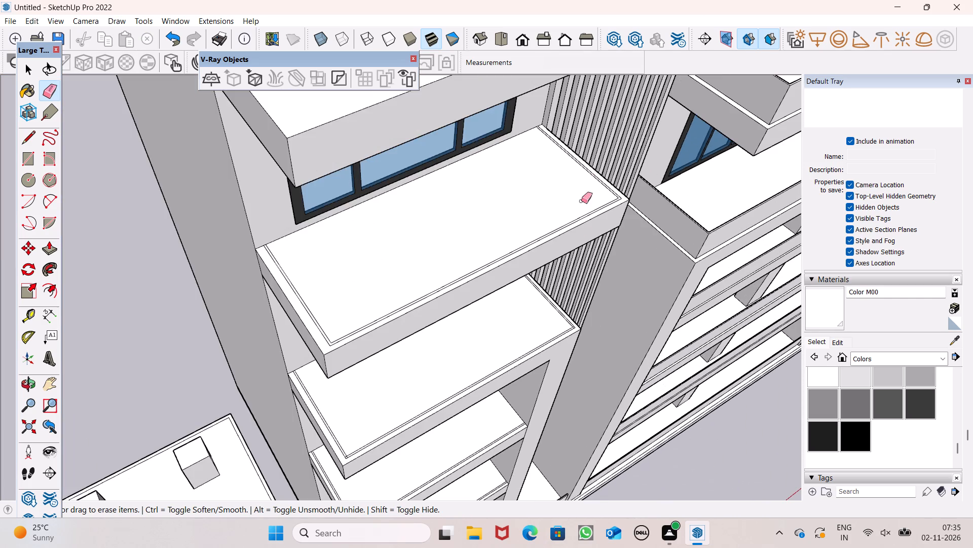
pyautogui.scroll(-7, 550, 213)
pyautogui.scroll(8, 508, 307)
pyautogui.scroll(9, 438, 307)
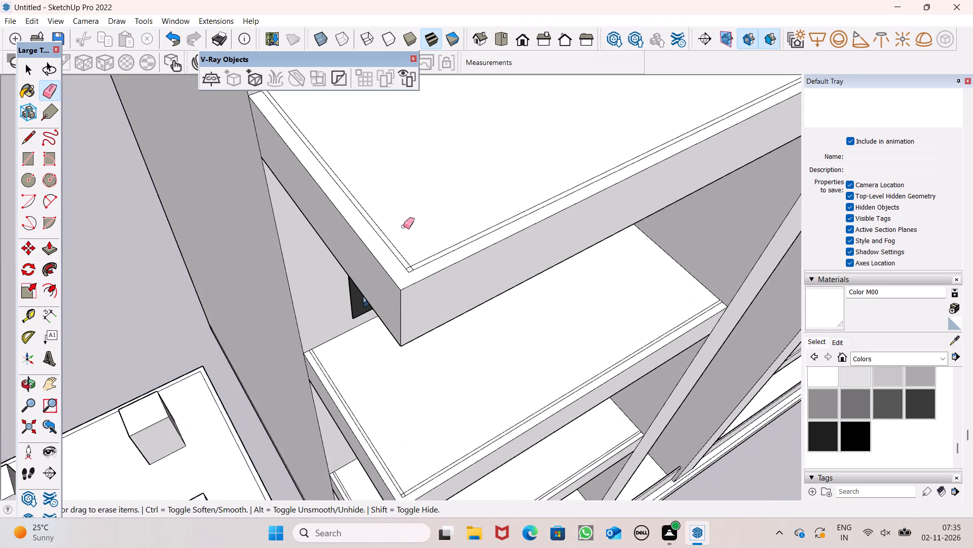
pyautogui.scroll(9, 399, 254)
pyautogui.moveTo(425, 284); pyautogui.dragTo(430, 287)
pyautogui.scroll(-9, 397, 275)
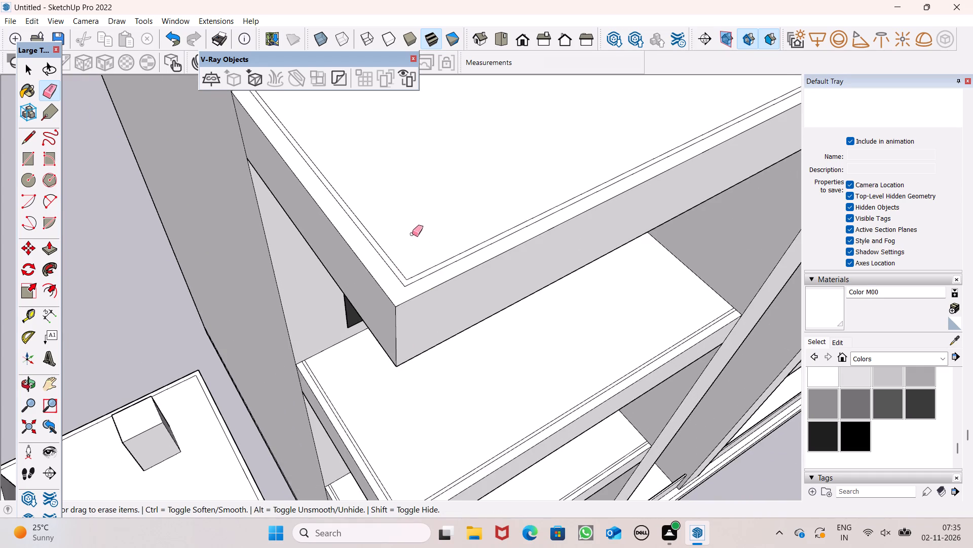
pyautogui.scroll(-7, 415, 244)
pyautogui.scroll(16, 791, 91)
pyautogui.scroll(4, 699, 117)
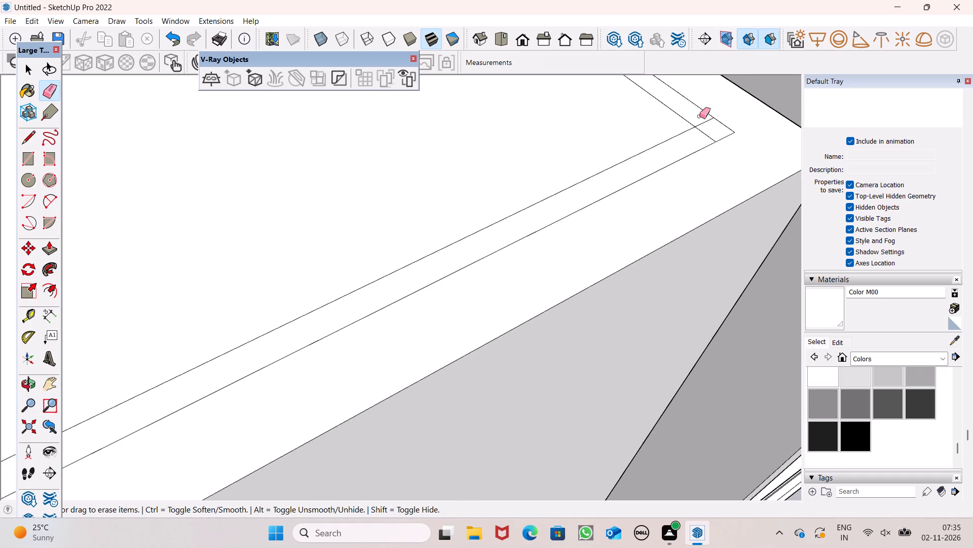
pyautogui.scroll(2, 699, 116)
pyautogui.moveTo(703, 118); pyautogui.dragTo(699, 145)
# Erase the short crossing line segments at the outer corner of the strip on the side balcony two levels below the topmost.
pyautogui.scroll(-17, 689, 91)
pyautogui.scroll(-8, 685, 99)
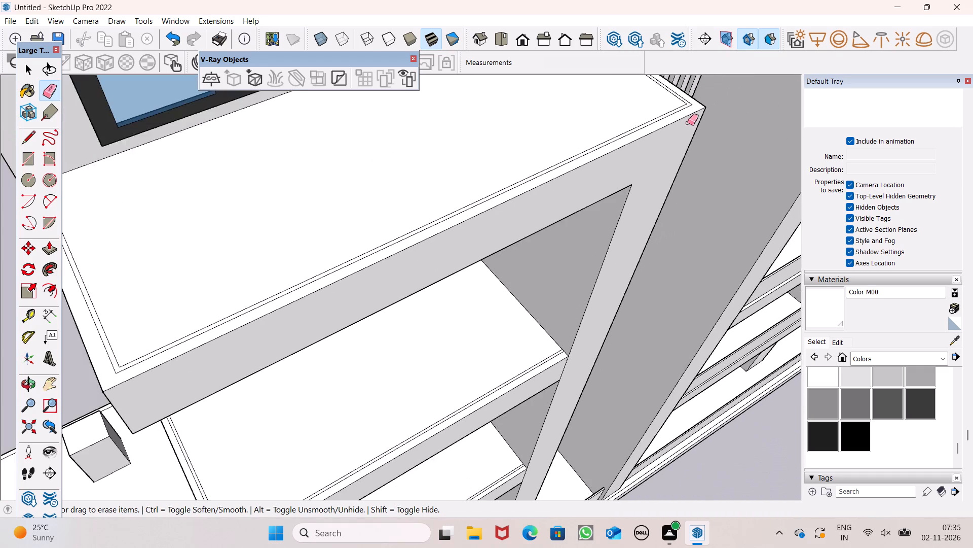
pyautogui.scroll(-14, 686, 125)
pyautogui.scroll(8, 518, 334)
pyautogui.scroll(9, 509, 158)
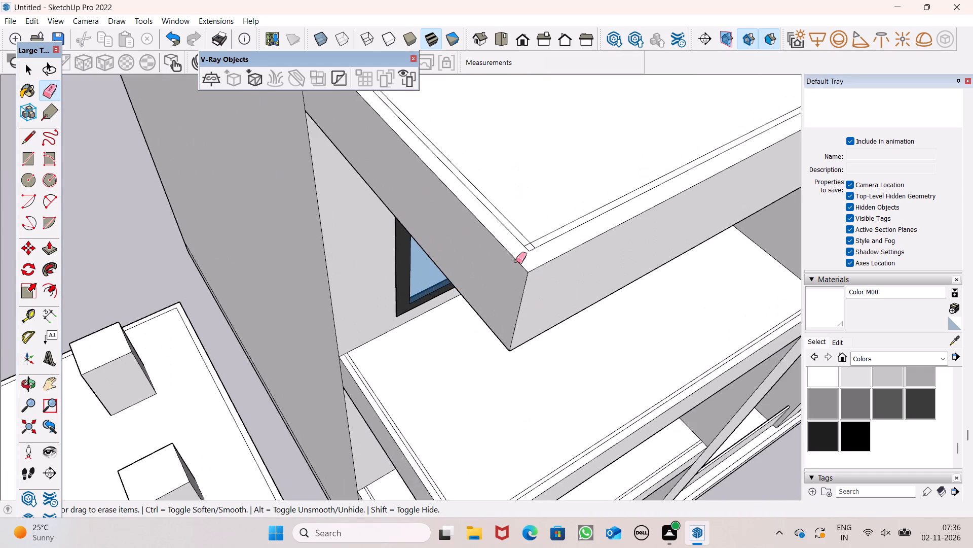
pyautogui.scroll(8, 536, 247)
pyautogui.moveTo(515, 245); pyautogui.dragTo(527, 246)
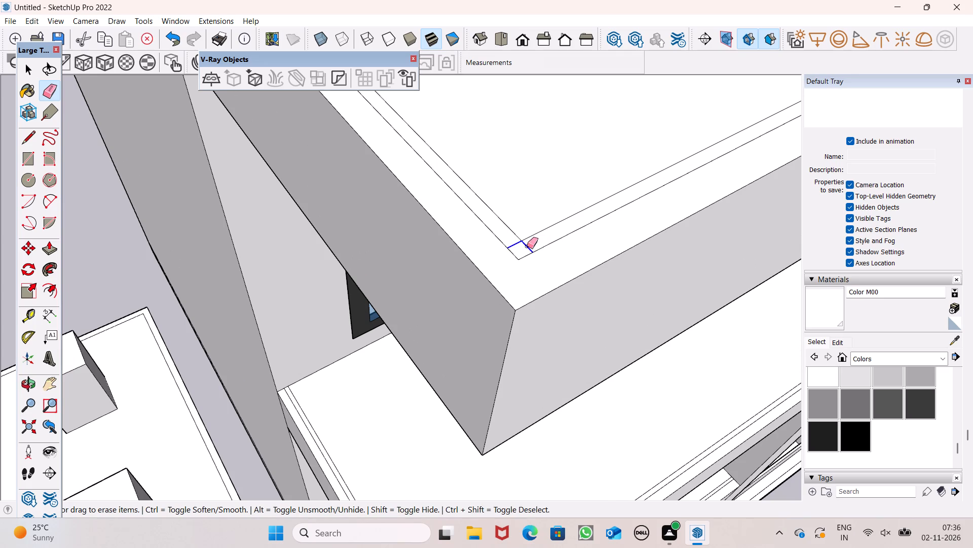
pyautogui.moveTo(527, 246); pyautogui.dragTo(530, 244)
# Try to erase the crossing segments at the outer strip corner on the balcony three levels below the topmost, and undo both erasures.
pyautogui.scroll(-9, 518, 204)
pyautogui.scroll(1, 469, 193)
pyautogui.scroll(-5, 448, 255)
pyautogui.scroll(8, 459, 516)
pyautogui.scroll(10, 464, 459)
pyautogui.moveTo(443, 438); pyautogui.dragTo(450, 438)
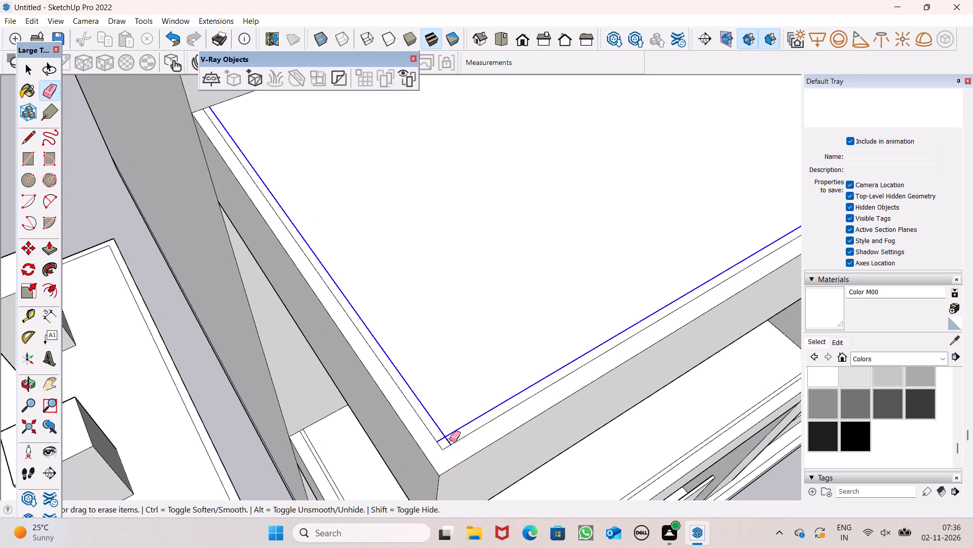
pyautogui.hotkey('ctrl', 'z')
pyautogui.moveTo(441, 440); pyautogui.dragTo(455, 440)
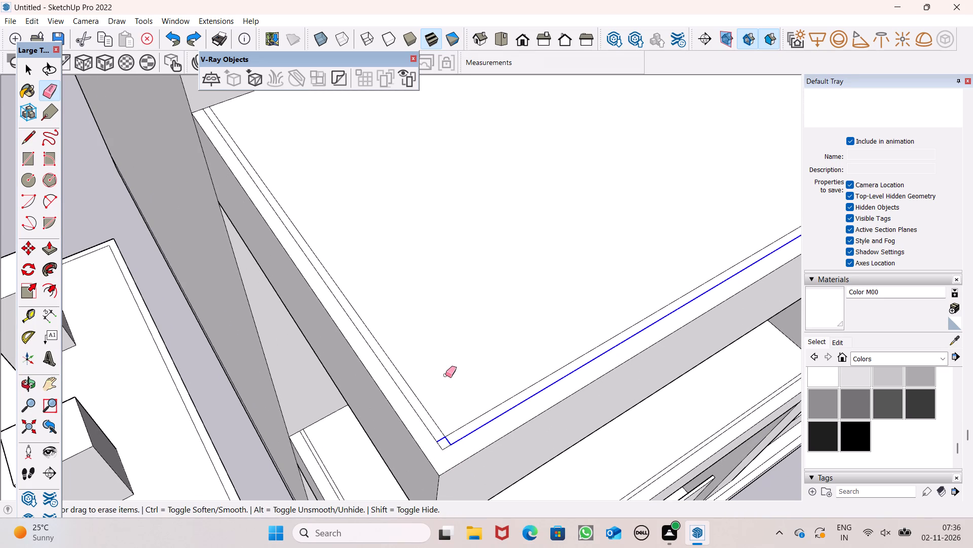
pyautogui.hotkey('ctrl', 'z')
# Erase only the short crossing segments at the outer strip corner on the side balcony three levels below the topmost.
pyautogui.keyDown('ctrl'); pyautogui.scroll(7, 428, 453); pyautogui.keyUp('ctrl')
pyautogui.moveTo(446, 436); pyautogui.dragTo(460, 436)
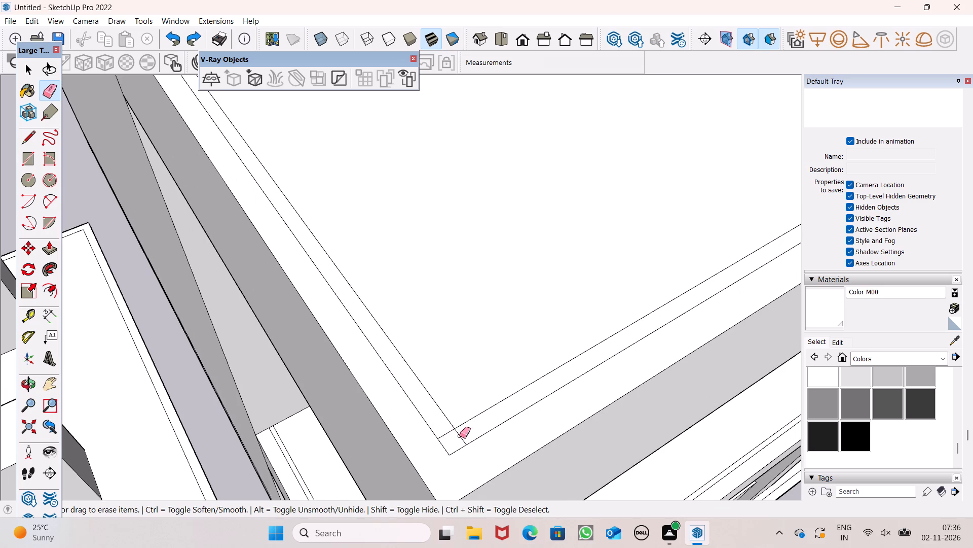
pyautogui.moveTo(460, 436); pyautogui.dragTo(441, 431)
# Erase the short crossing line segments at the outer strip corner on the side balcony directly above the lowest slab.
pyautogui.scroll(-9, 442, 333)
pyautogui.scroll(-13, 470, 227)
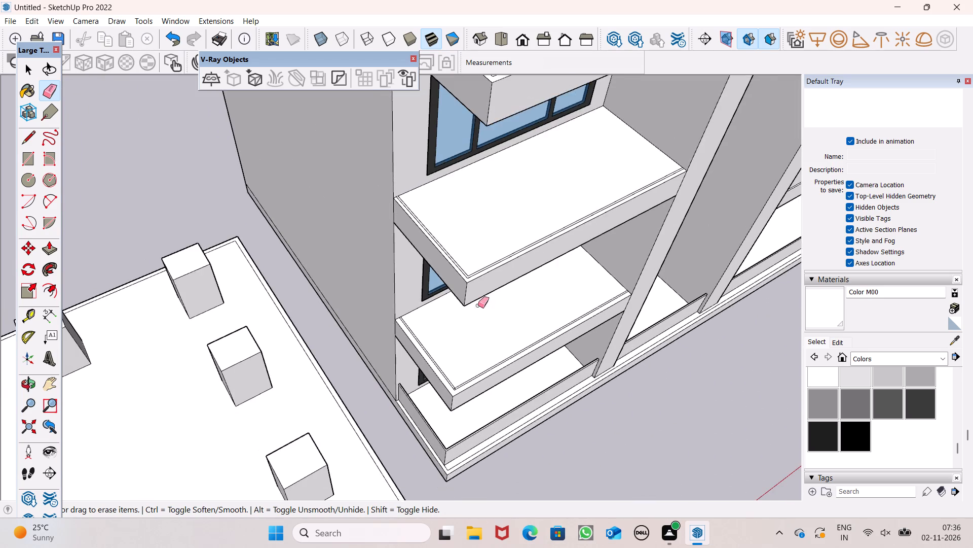
pyautogui.scroll(8, 498, 418)
pyautogui.scroll(15, 393, 344)
pyautogui.moveTo(338, 331); pyautogui.dragTo(351, 336)
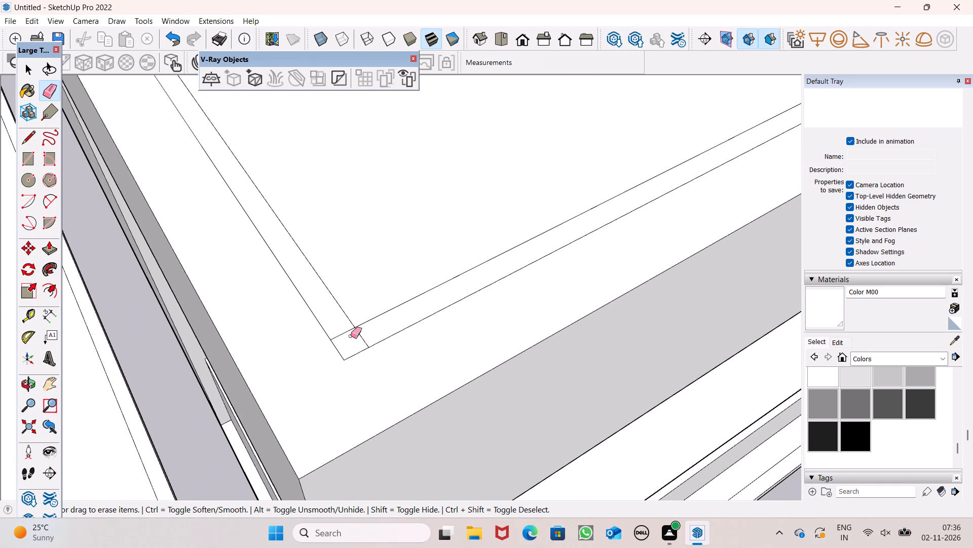
pyautogui.moveTo(351, 336); pyautogui.dragTo(365, 334)
pyautogui.scroll(-8, 390, 260)
pyautogui.scroll(-6, 453, 225)
pyautogui.scroll(6, 372, 519)
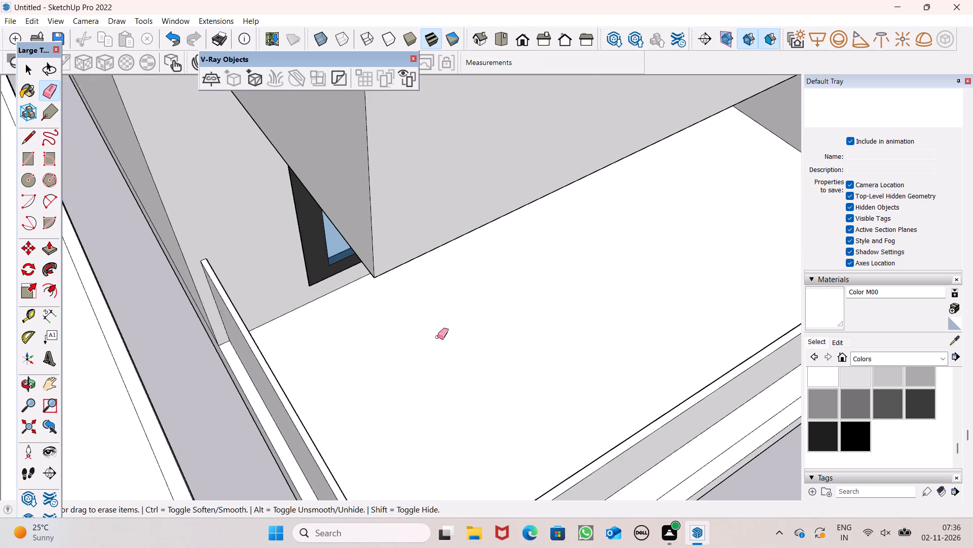
pyautogui.scroll(-9, 481, 234)
pyautogui.press('space')
# Push/Pull the edge strip on the side balcony directly above the lowest slab up 4' into a parapet.
pyautogui.scroll(-4, 471, 227)
pyautogui.moveTo(506, 278); pyautogui.dragTo(445, 328, button='middle')
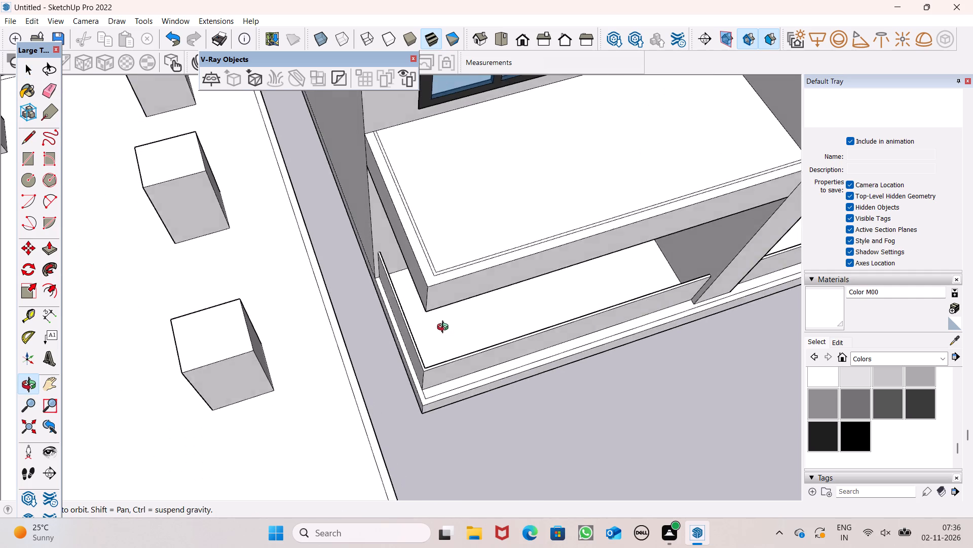
pyautogui.moveTo(445, 328); pyautogui.dragTo(439, 335, button='middle')
pyautogui.moveTo(53, 255); pyautogui.dragTo(56, 249)
pyautogui.scroll(-2, 423, 203)
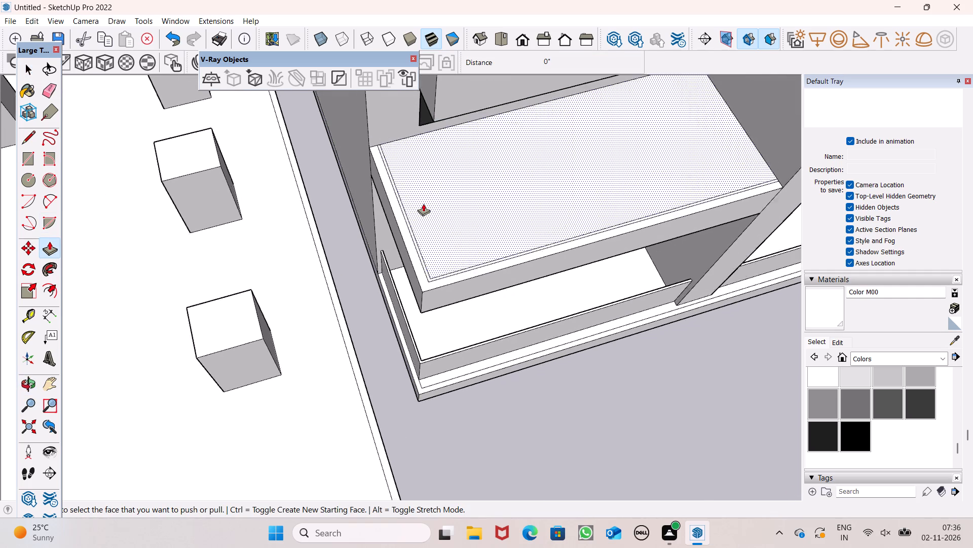
pyautogui.scroll(-3, 423, 203)
pyautogui.scroll(12, 433, 244)
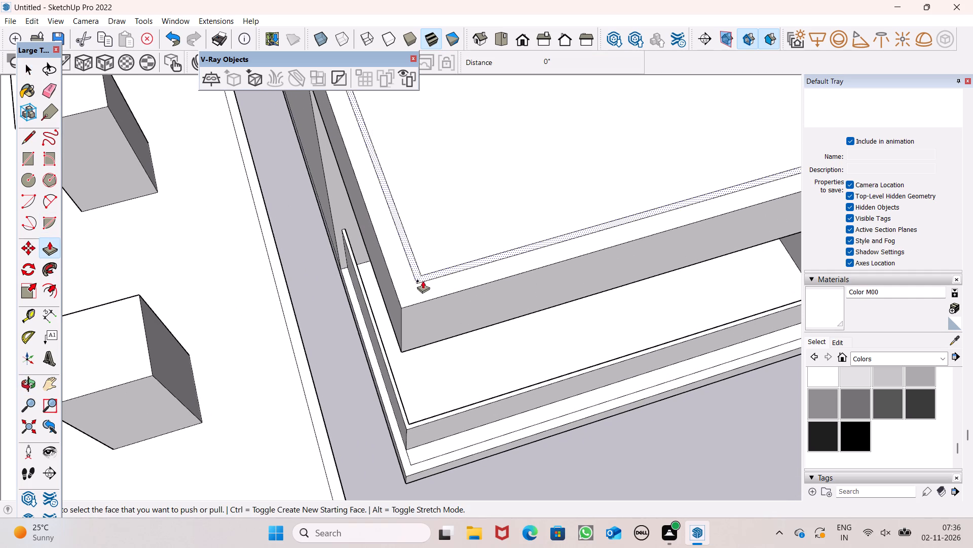
pyautogui.moveTo(419, 272); pyautogui.dragTo(410, 177)
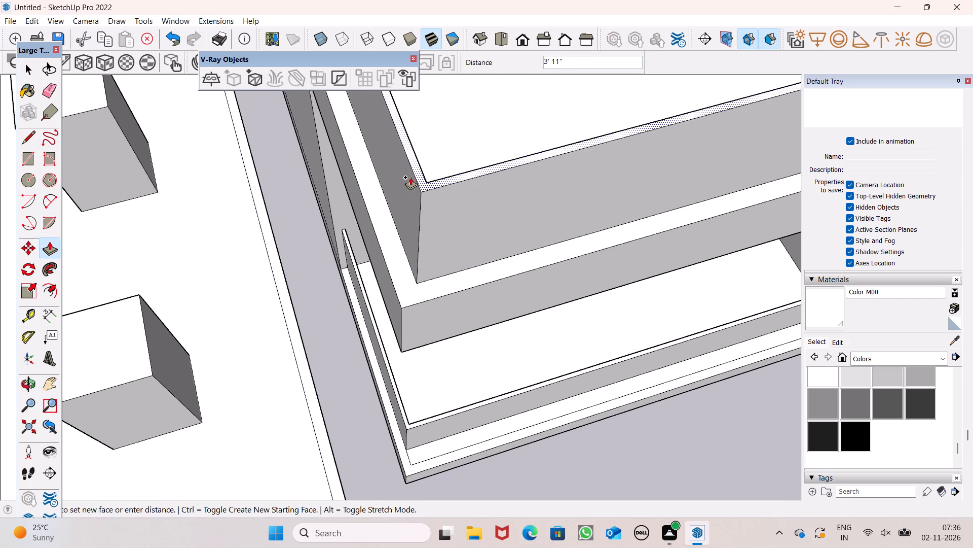
pyautogui.moveTo(410, 177); pyautogui.dragTo(410, 176)
pyautogui.write("4'")
pyautogui.press('Return')
# Check the new parapet's height at its outer corner with the Dimension tool, without placing a dimension.
pyautogui.scroll(-7, 408, 194)
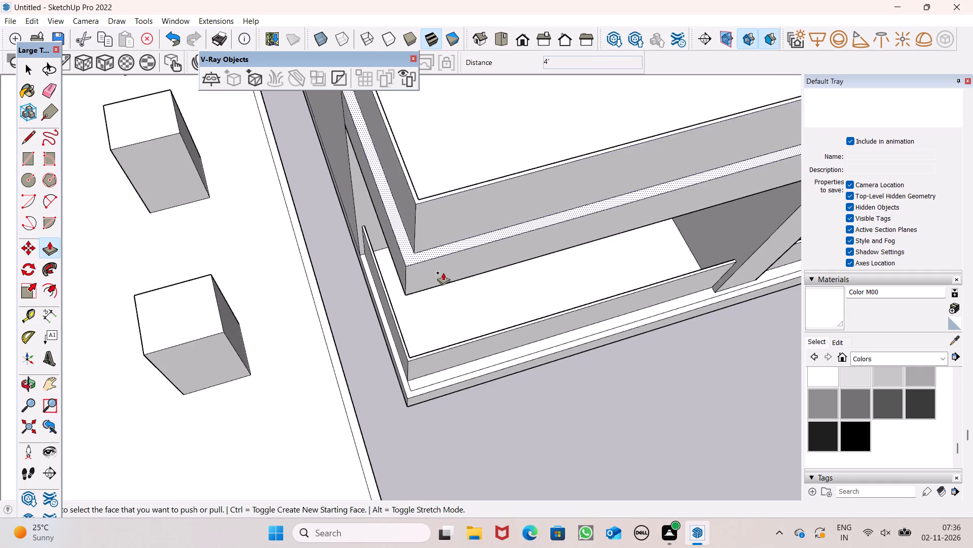
pyautogui.moveTo(446, 242); pyautogui.dragTo(439, 121, button='middle')
pyautogui.scroll(1, 439, 121)
pyautogui.scroll(-7, 457, 309)
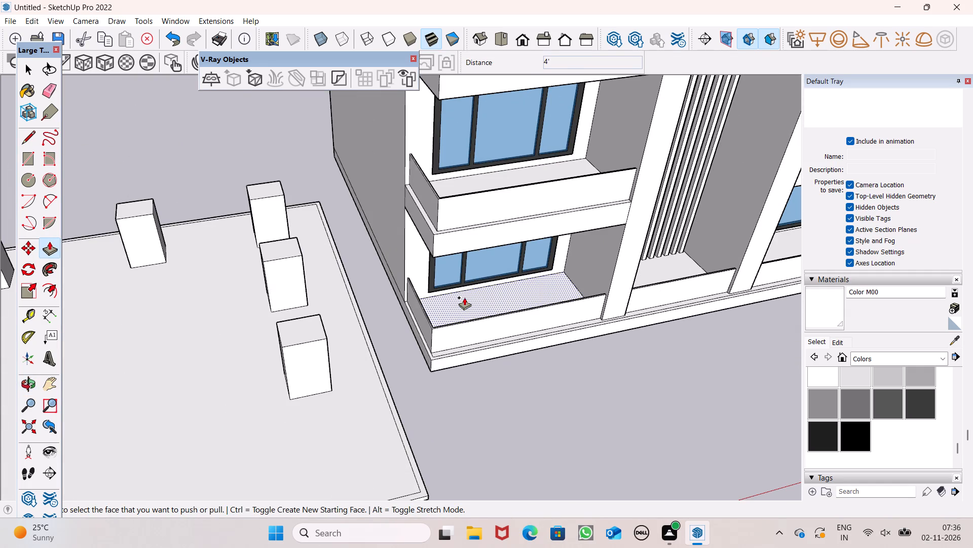
pyautogui.scroll(1, 346, 170)
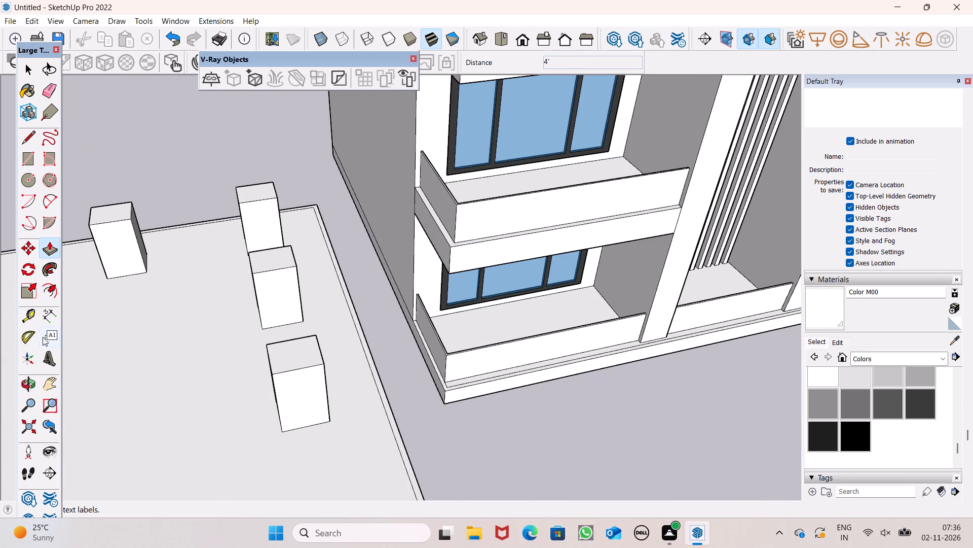
pyautogui.click(63, 315)
pyautogui.scroll(6, 459, 198)
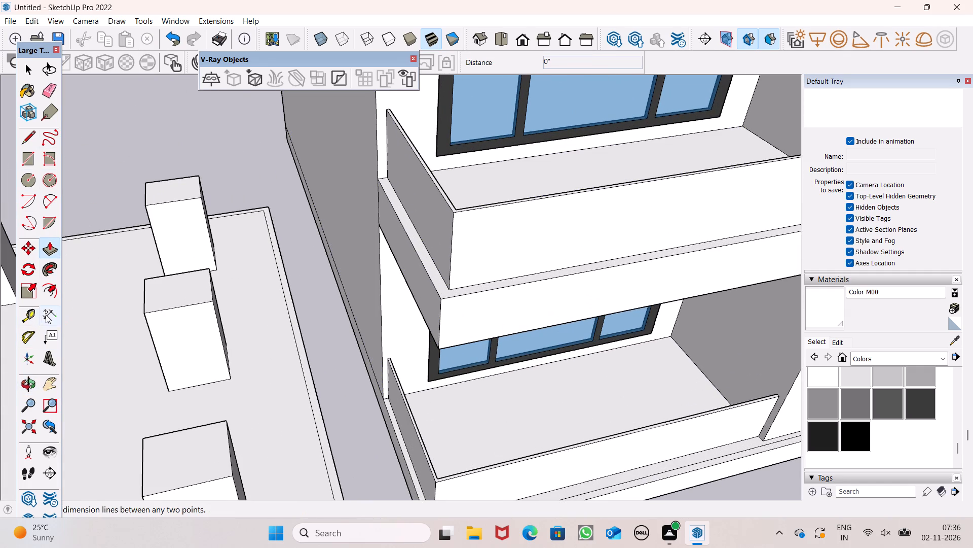
pyautogui.click(46, 314)
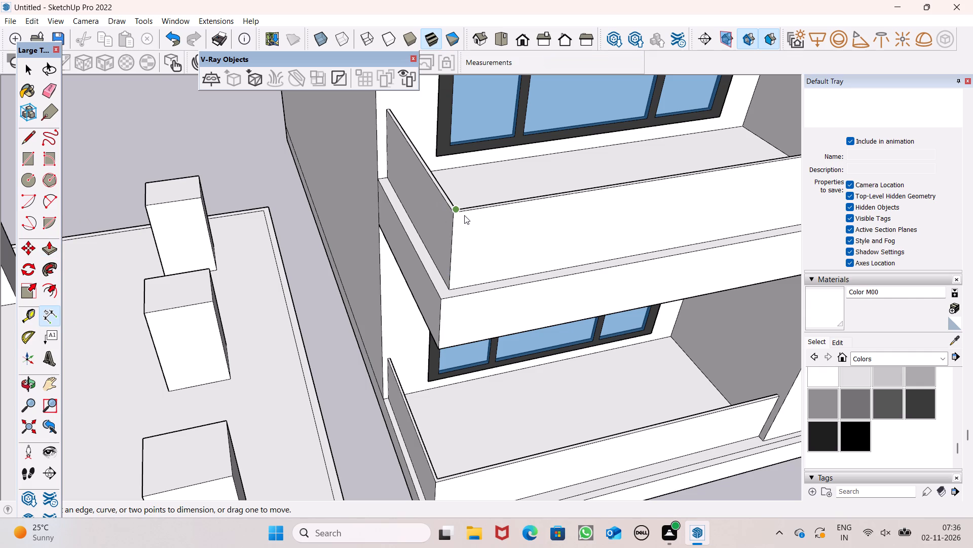
pyautogui.click(455, 215)
pyautogui.scroll(5, 453, 295)
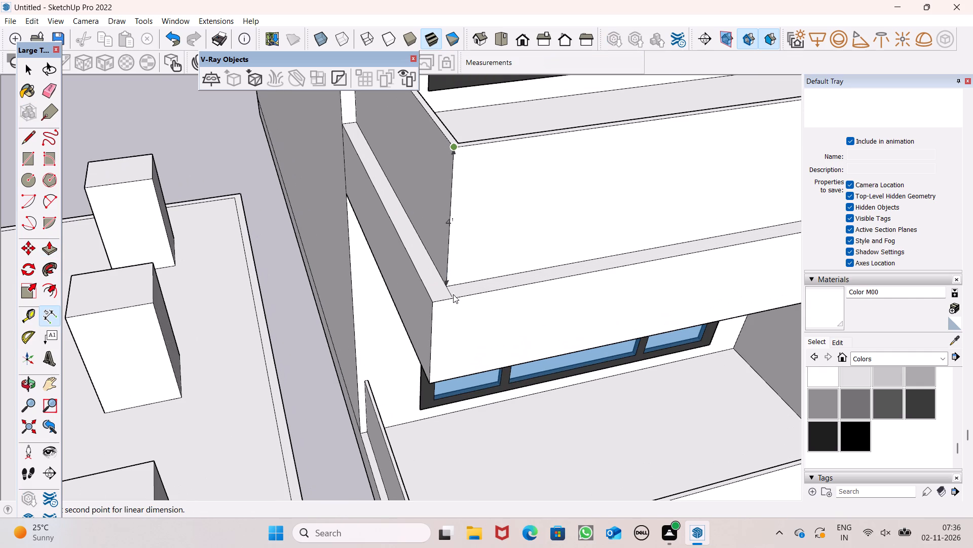
pyautogui.press('space')
# Push/Pull the edge strip on the side balcony two levels below the topmost up 4' into a parapet.
pyautogui.scroll(-15, 440, 303)
pyautogui.scroll(-7, 437, 345)
pyautogui.scroll(2, 445, 144)
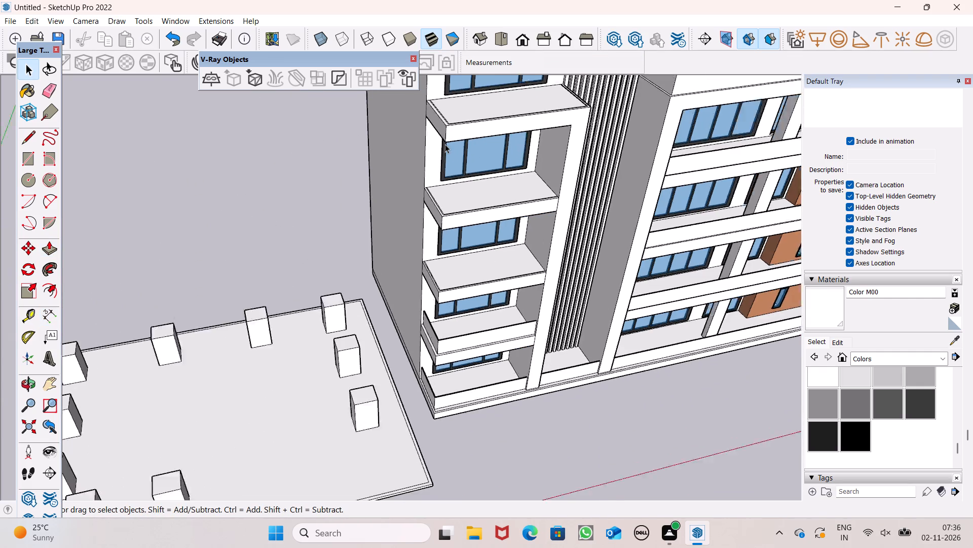
pyautogui.scroll(5, 445, 144)
pyautogui.click(49, 244)
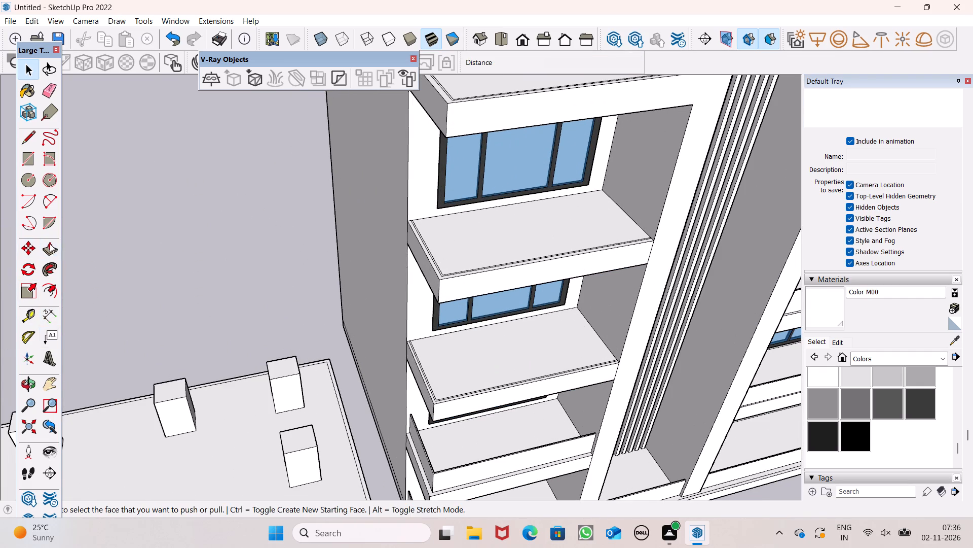
pyautogui.scroll(4, 441, 242)
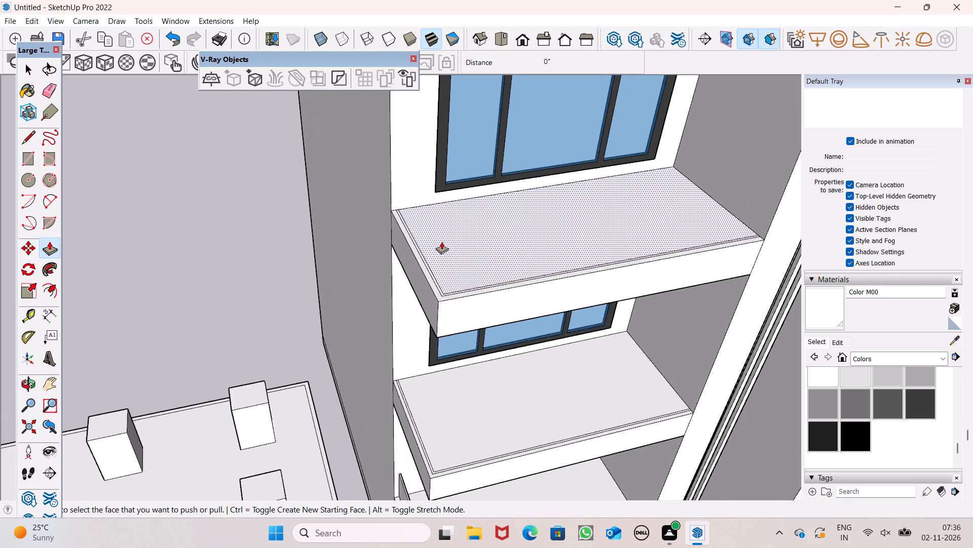
pyautogui.scroll(4, 441, 242)
pyautogui.scroll(4, 440, 324)
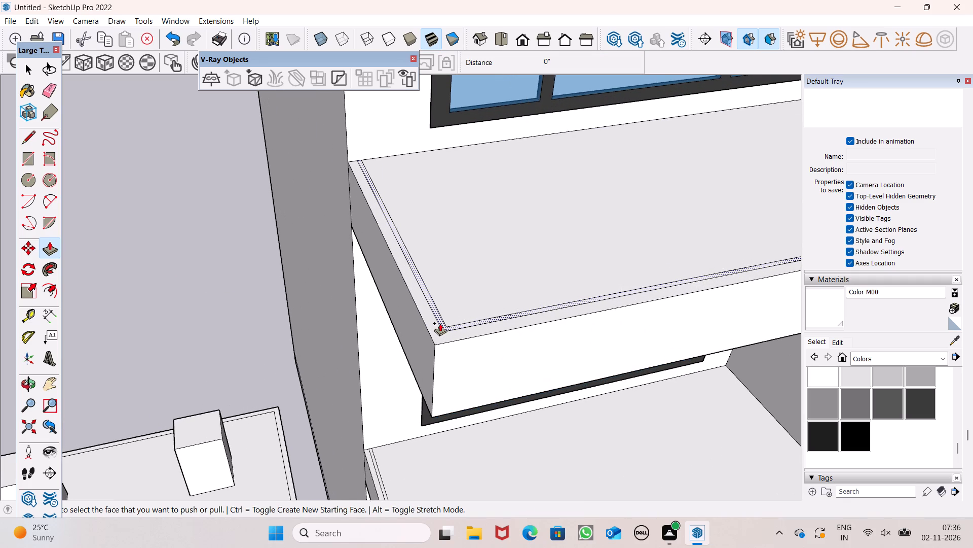
pyautogui.moveTo(441, 324); pyautogui.dragTo(427, 182)
pyautogui.write("4'")
pyautogui.moveTo(427, 182); pyautogui.dragTo(428, 181)
pyautogui.press('Return')
# Push/Pull the edge strip on the side balcony three levels below the topmost up 4' into a parapet.
pyautogui.scroll(-7, 396, 128)
pyautogui.scroll(4, 410, 378)
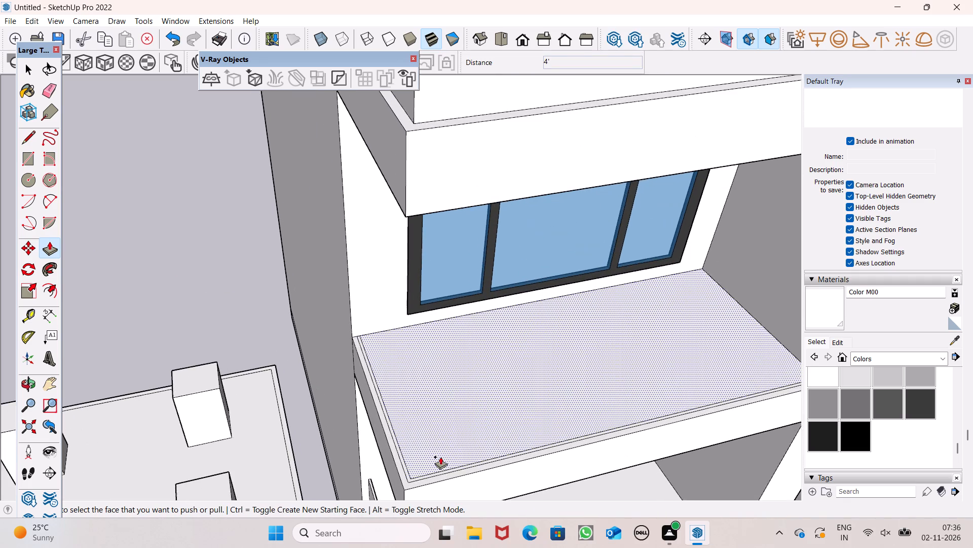
pyautogui.moveTo(406, 483); pyautogui.dragTo(388, 370)
pyautogui.press('4')
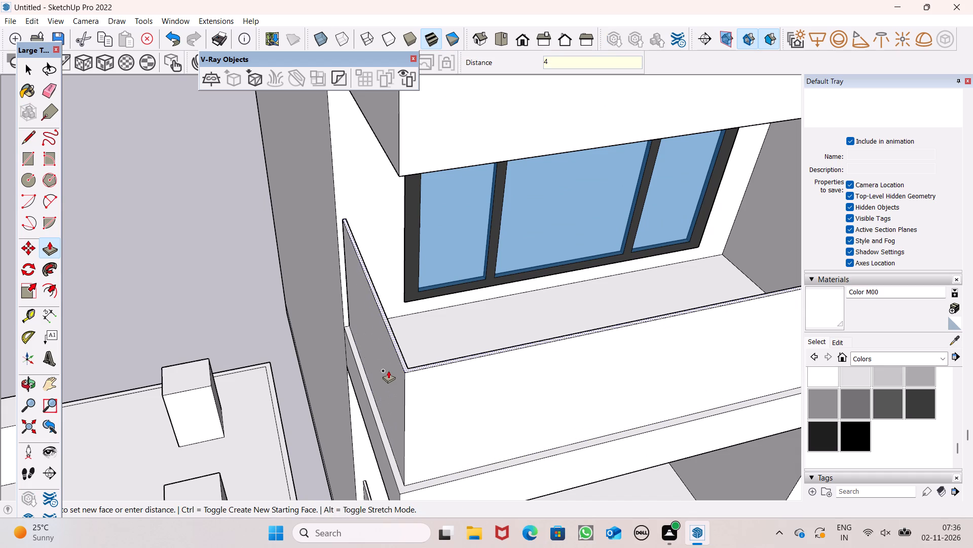
pyautogui.moveTo(388, 370); pyautogui.dragTo(388, 369)
pyautogui.press("'")
pyautogui.press('Return')
# Push/Pull the edge strip on the side balcony one level below the topmost up 4' into a parapet.
pyautogui.scroll(-8, 389, 393)
pyautogui.scroll(-3, 410, 258)
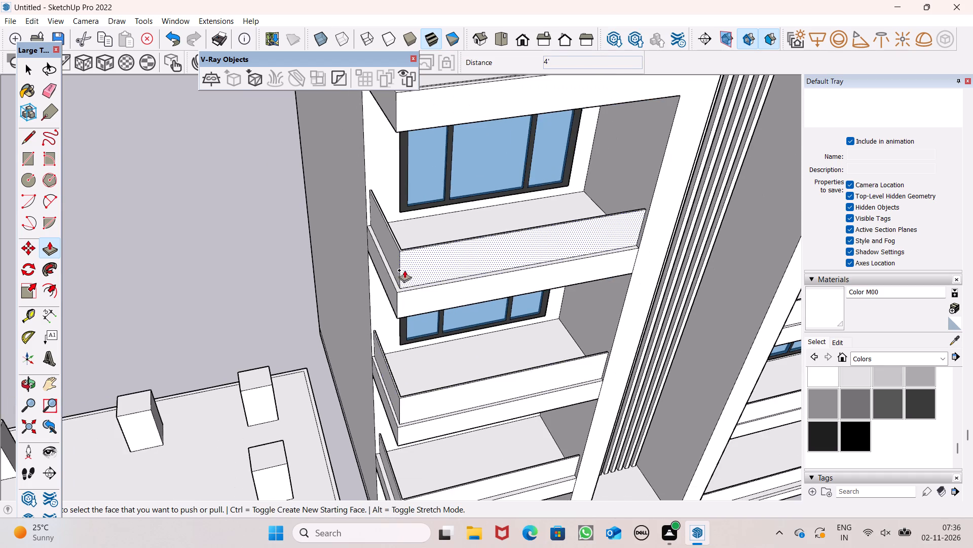
pyautogui.scroll(-7, 407, 400)
pyautogui.scroll(9, 394, 229)
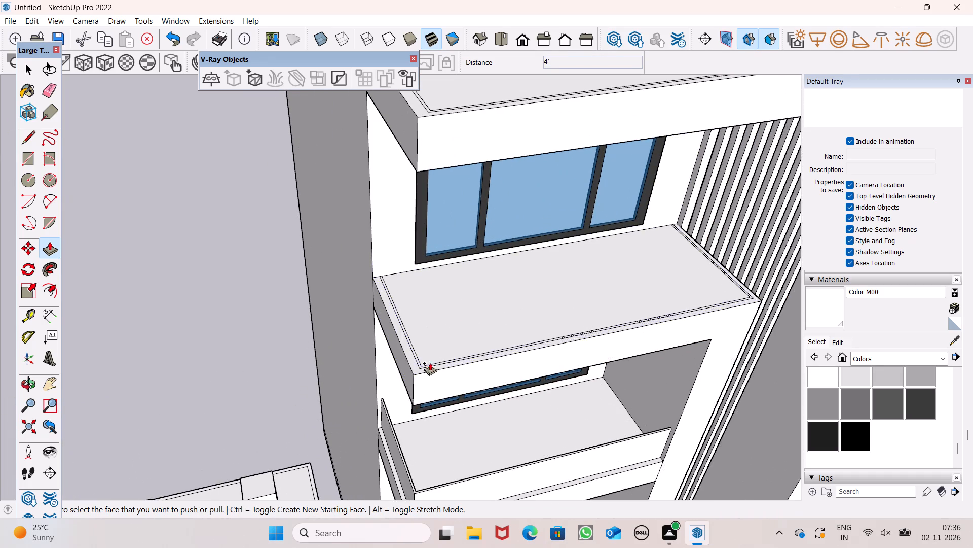
pyautogui.scroll(3, 430, 363)
pyautogui.moveTo(418, 366); pyautogui.dragTo(413, 284)
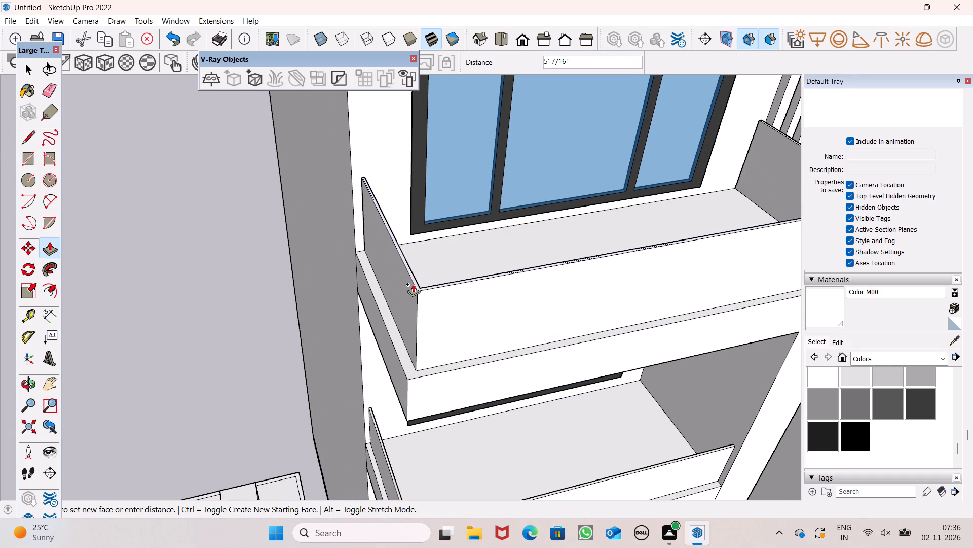
pyautogui.moveTo(413, 284); pyautogui.dragTo(413, 283)
pyautogui.write("4'")
pyautogui.press('Return')
# Push/Pull the edge strip on the topmost side balcony up 4' into a parapet.
pyautogui.scroll(-7, 411, 345)
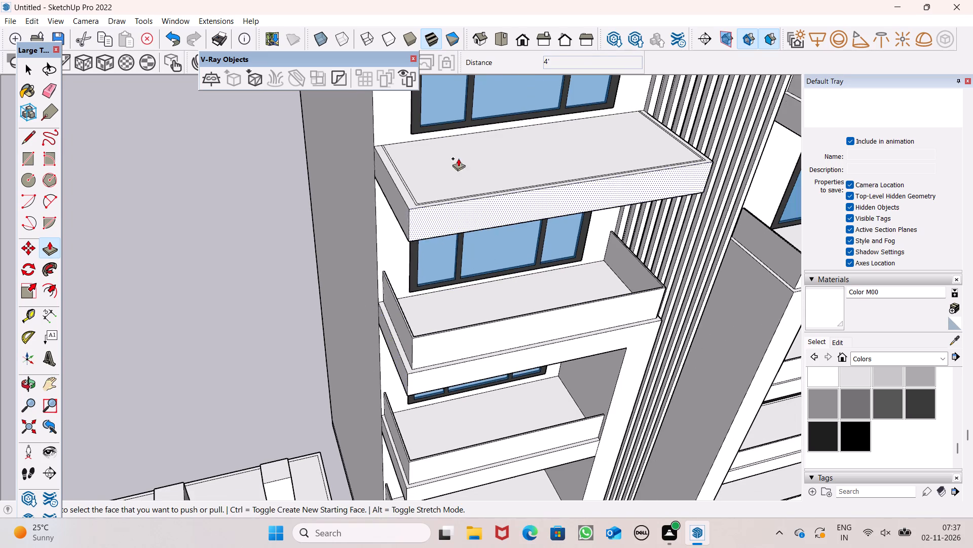
pyautogui.scroll(7, 456, 143)
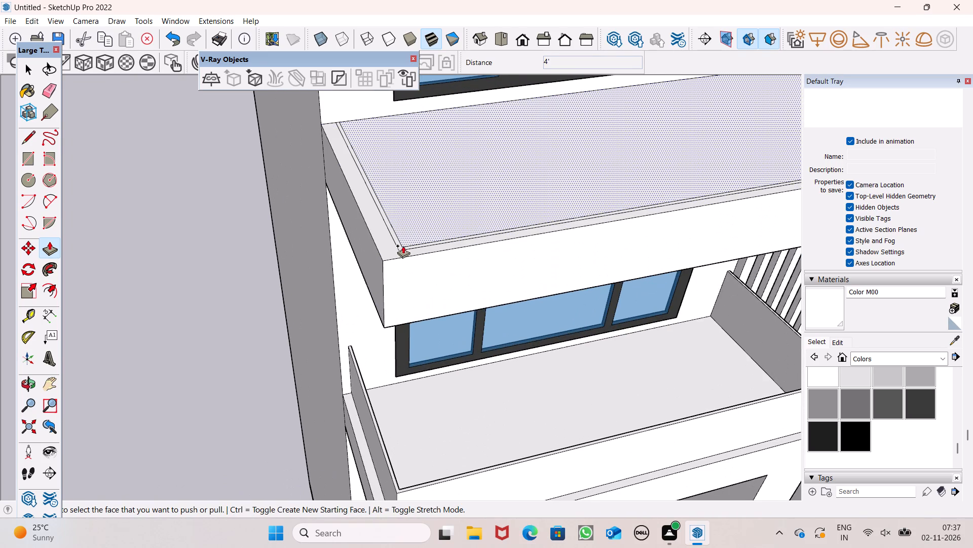
pyautogui.moveTo(400, 248); pyautogui.dragTo(397, 183)
pyautogui.write("4'")
pyautogui.press('Return')
# Paint the outer faces of the topmost side balcony's parapet with Translucent Glass Gray from the Glass and Mirrors materials.
pyautogui.scroll(-15, 397, 187)
pyautogui.scroll(-6, 371, 205)
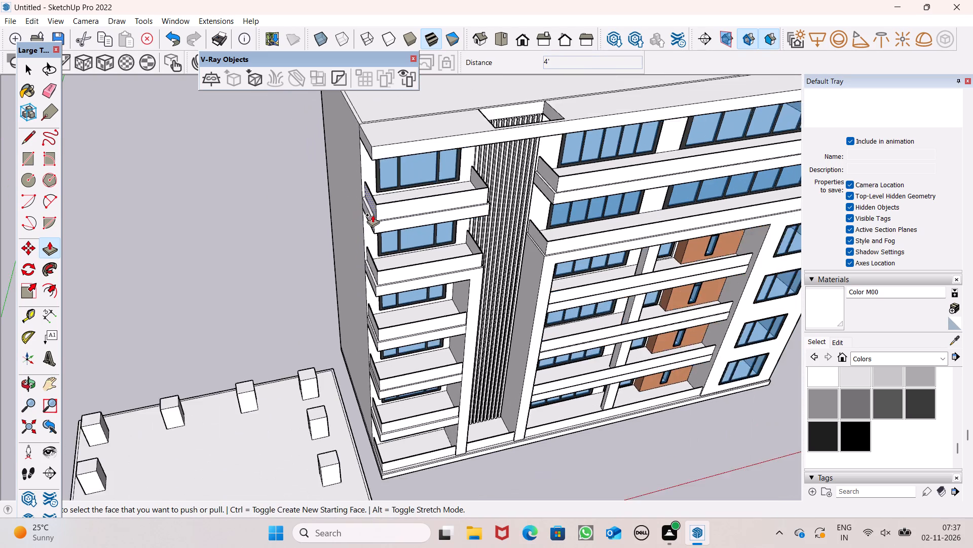
pyautogui.moveTo(376, 233); pyautogui.dragTo(376, 177, button='middle')
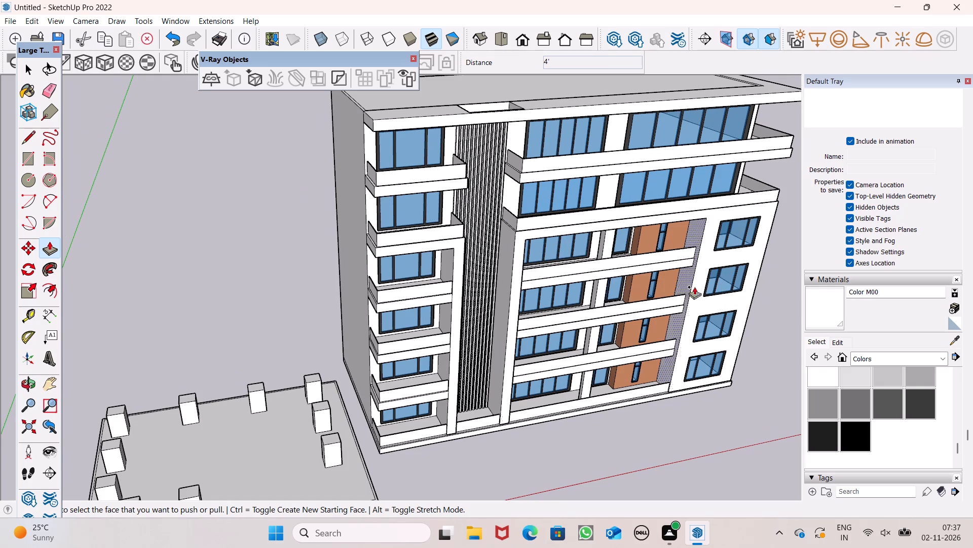
pyautogui.click(883, 362)
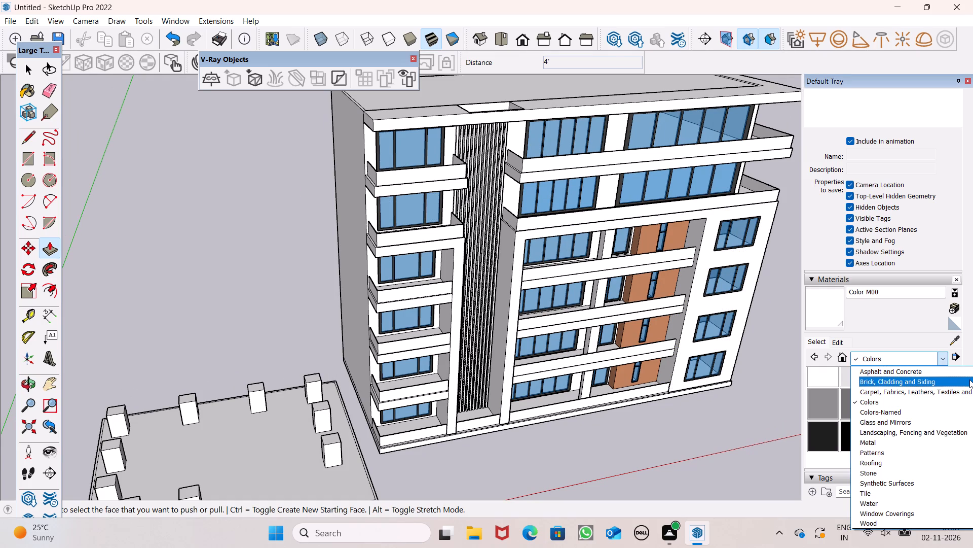
pyautogui.click(937, 428)
pyautogui.click(912, 357)
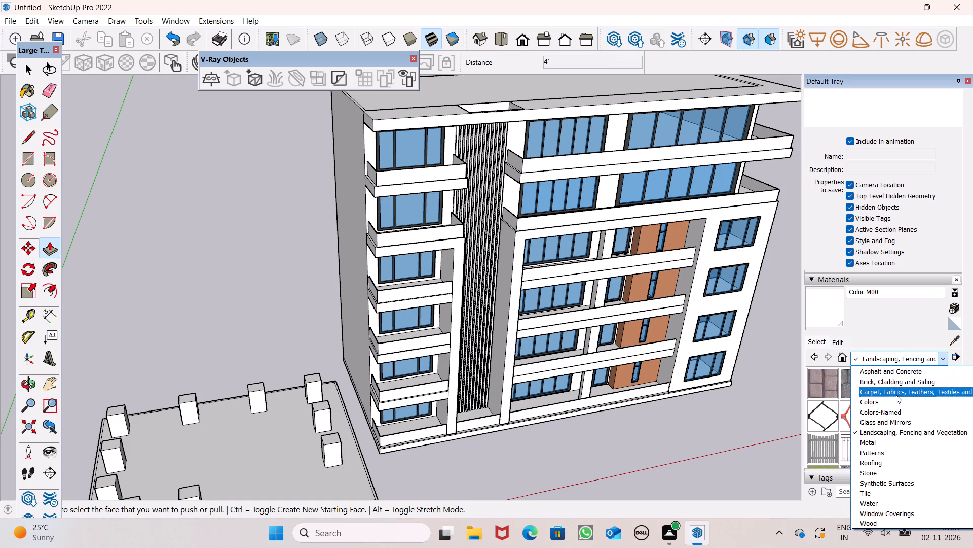
pyautogui.click(891, 424)
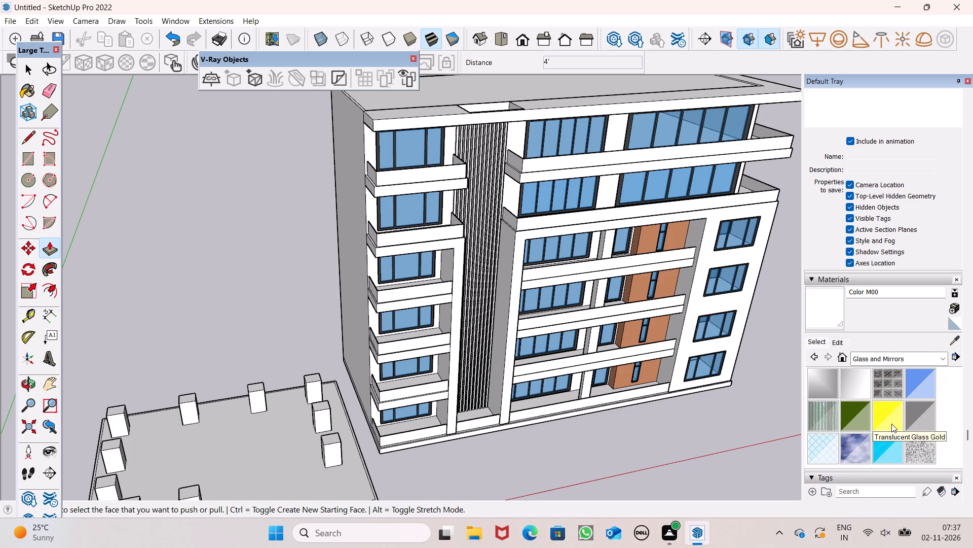
pyautogui.click(930, 389)
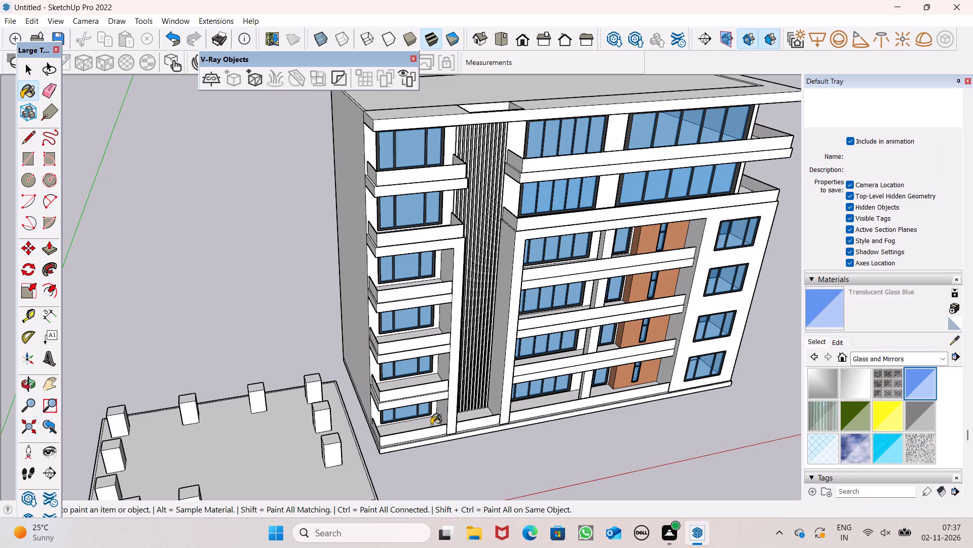
pyautogui.click(914, 416)
pyautogui.scroll(2, 311, 106)
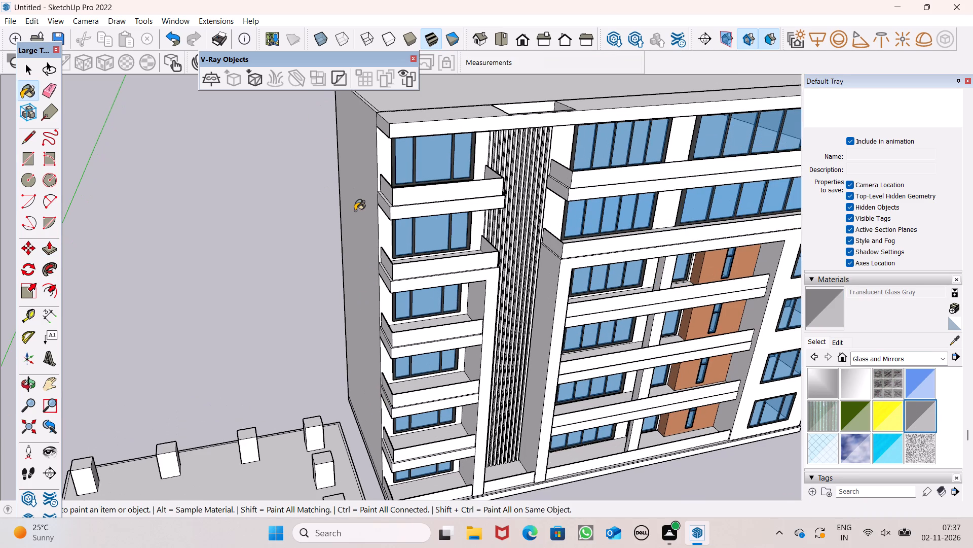
pyautogui.scroll(7, 353, 185)
pyautogui.moveTo(478, 196); pyautogui.dragTo(510, 267, button='middle')
pyautogui.scroll(1, 510, 267)
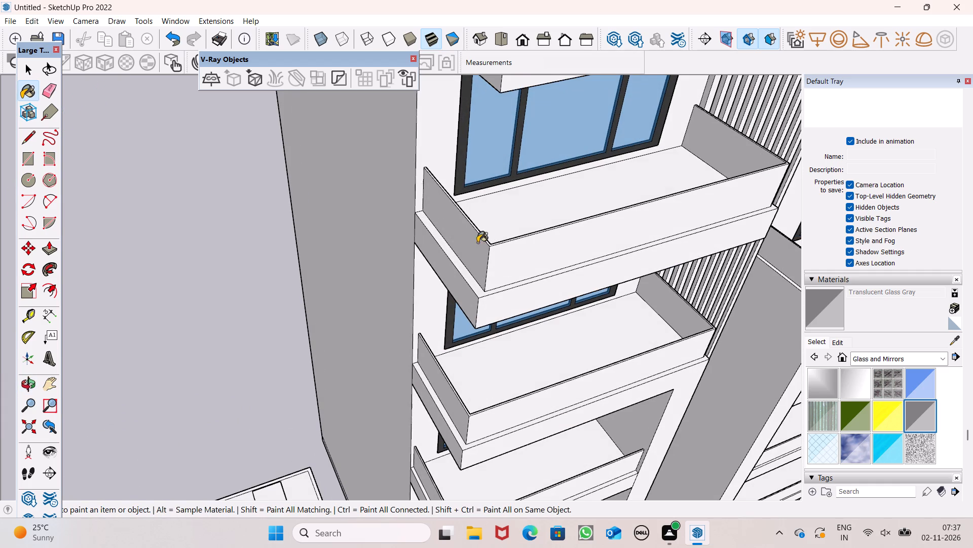
pyautogui.click(467, 239)
pyautogui.click(548, 249)
pyautogui.moveTo(618, 253); pyautogui.dragTo(341, 202, button='middle')
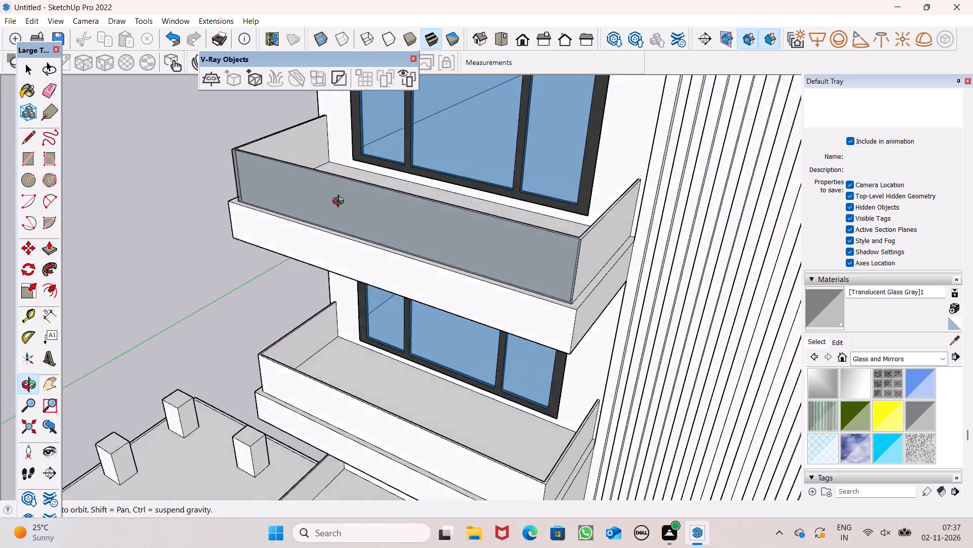
pyautogui.moveTo(341, 202); pyautogui.dragTo(256, 223, button='middle')
pyautogui.moveTo(427, 326); pyautogui.dragTo(422, 326)
# Paint the inner faces of the topmost side balcony's parapet, both ends and the front, with Translucent Glass Gray.
pyautogui.click(238, 135)
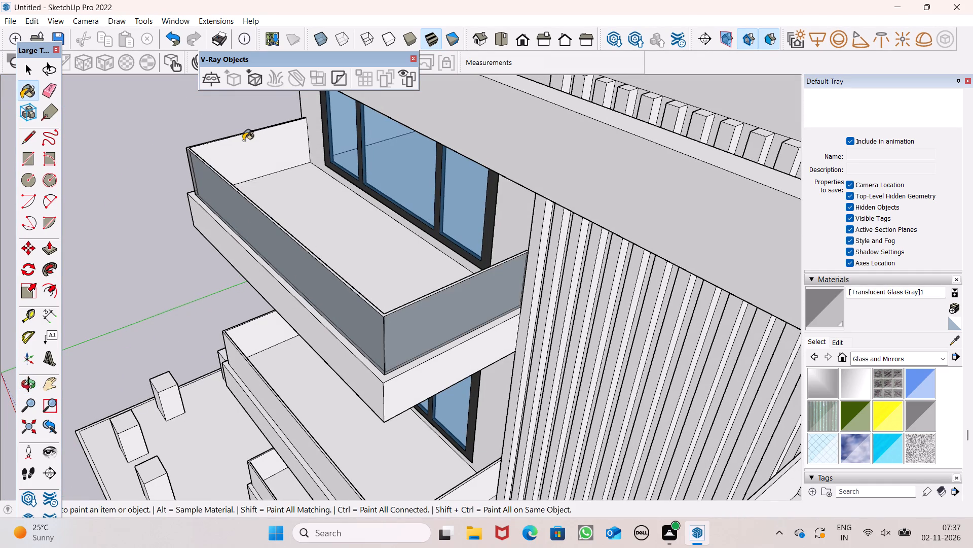
pyautogui.click(244, 142)
pyautogui.moveTo(247, 229); pyautogui.dragTo(732, 199, button='middle')
pyautogui.click(509, 184)
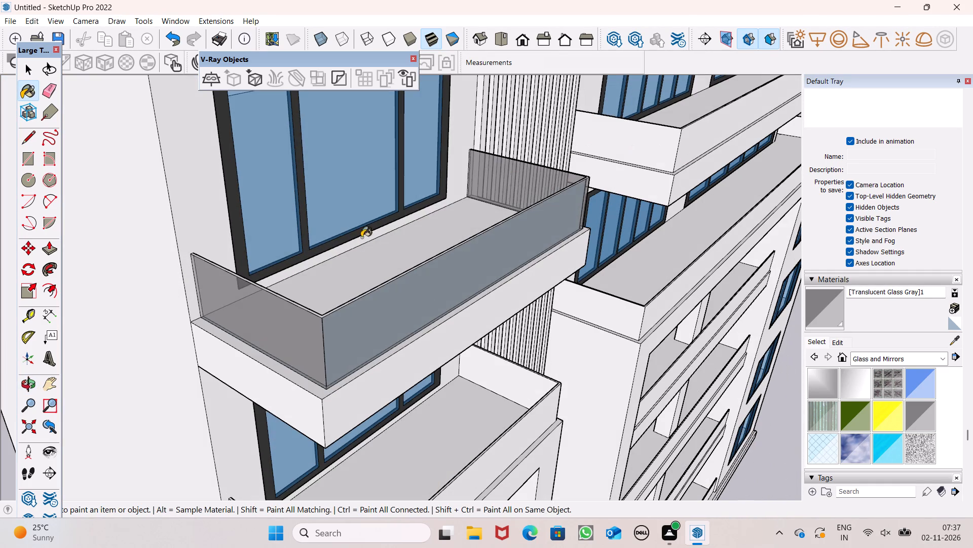
pyautogui.moveTo(255, 289); pyautogui.dragTo(545, 298, button='middle')
pyautogui.scroll(1, 545, 279)
pyautogui.click(564, 234)
pyautogui.moveTo(645, 268); pyautogui.dragTo(266, 227, button='middle')
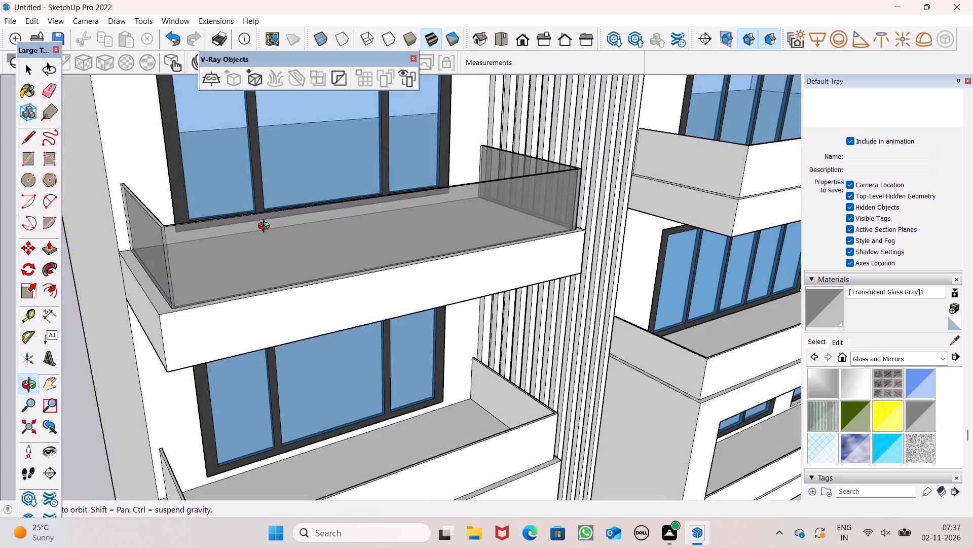
pyautogui.moveTo(266, 227); pyautogui.dragTo(266, 228, button='middle')
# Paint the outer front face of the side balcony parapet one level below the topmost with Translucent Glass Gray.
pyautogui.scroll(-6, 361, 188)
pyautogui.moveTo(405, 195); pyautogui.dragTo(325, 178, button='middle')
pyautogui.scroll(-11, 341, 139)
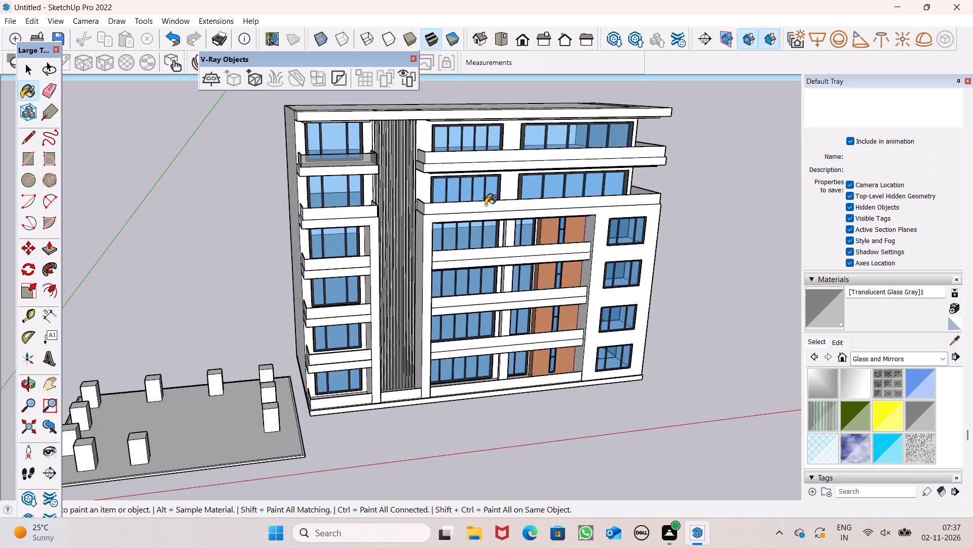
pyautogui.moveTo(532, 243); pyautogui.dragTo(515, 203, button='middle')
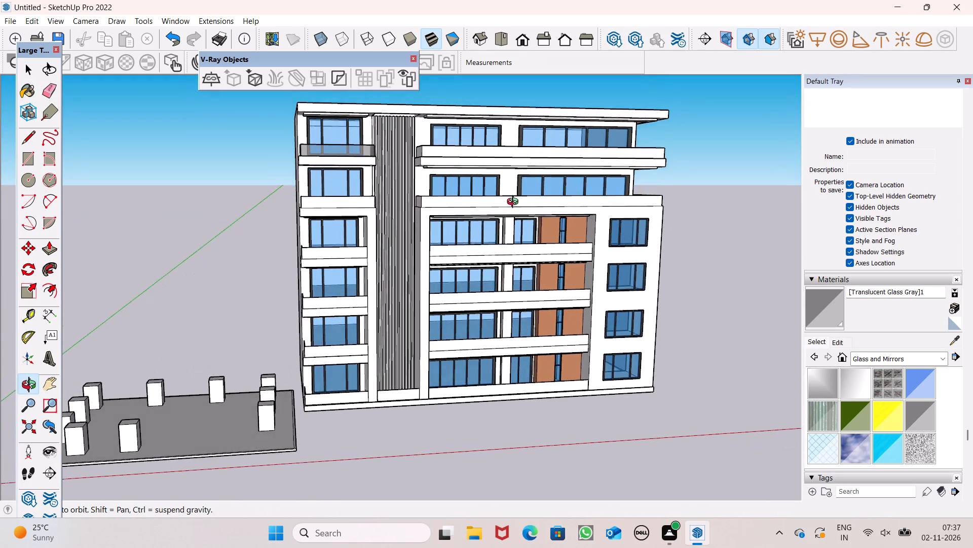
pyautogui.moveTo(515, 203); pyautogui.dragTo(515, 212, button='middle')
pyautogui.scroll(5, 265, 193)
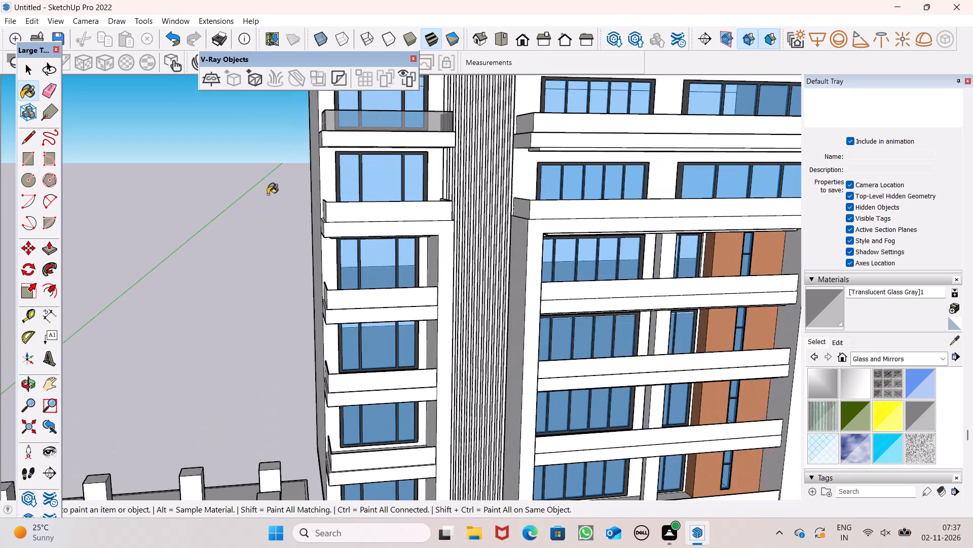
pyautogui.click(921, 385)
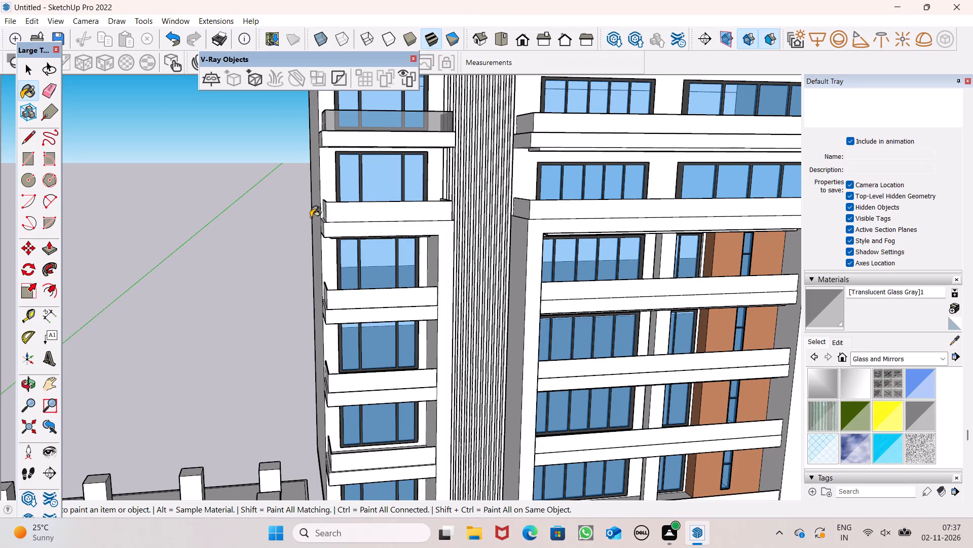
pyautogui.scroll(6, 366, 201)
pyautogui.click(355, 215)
# Paint the outer front and both outer end faces of the side balcony parapet one level below the topmost with Translucent Glass Blue.
pyautogui.moveTo(243, 220); pyautogui.dragTo(437, 241, button='middle')
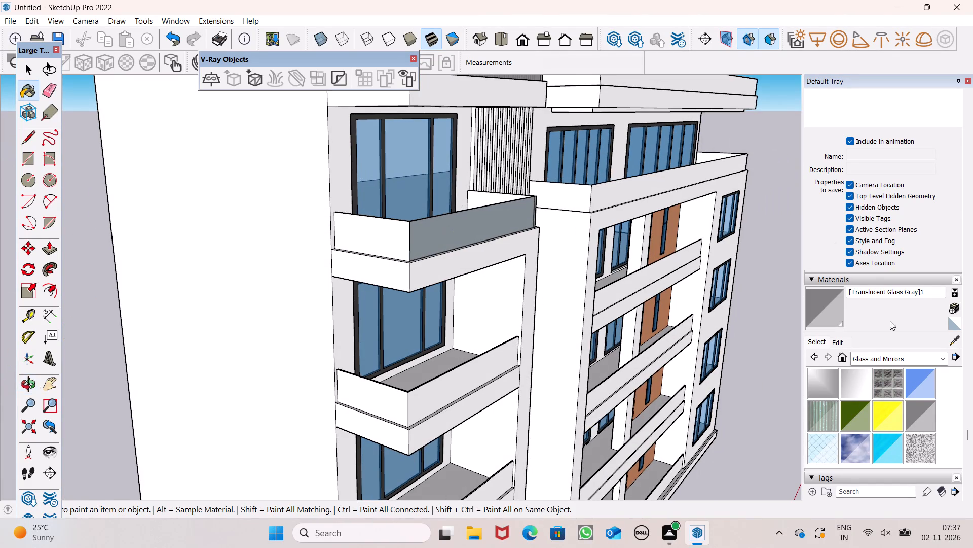
pyautogui.click(913, 380)
pyautogui.click(414, 246)
pyautogui.click(381, 247)
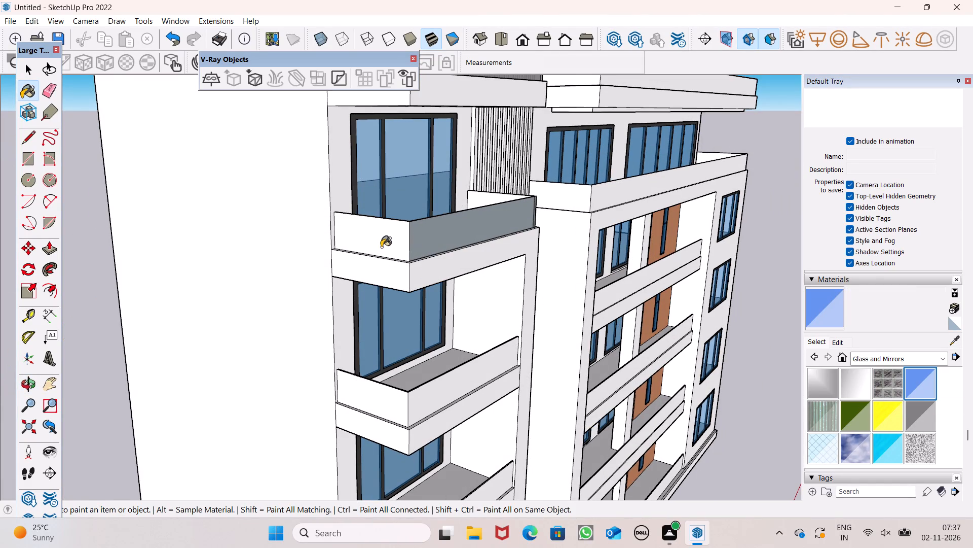
pyautogui.moveTo(459, 238); pyautogui.dragTo(153, 201, button='middle')
pyautogui.scroll(1, 153, 205)
pyautogui.click(360, 196)
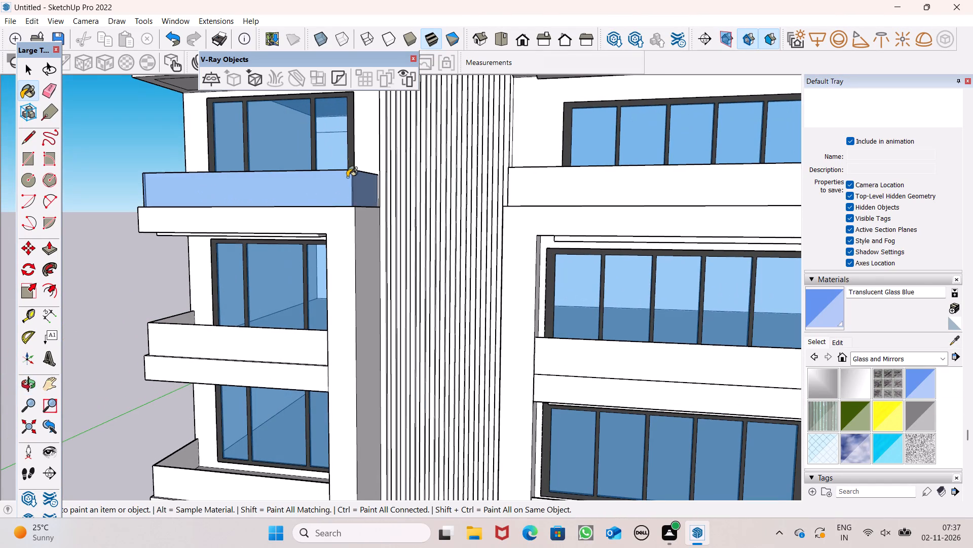
# Repaint that parapet's outer front and the end away from the slatted wall, inside and out, with Translucent Glass Gray.
pyautogui.scroll(-7, 385, 187)
pyautogui.moveTo(410, 227); pyautogui.dragTo(587, 307, button='middle')
pyautogui.click(915, 409)
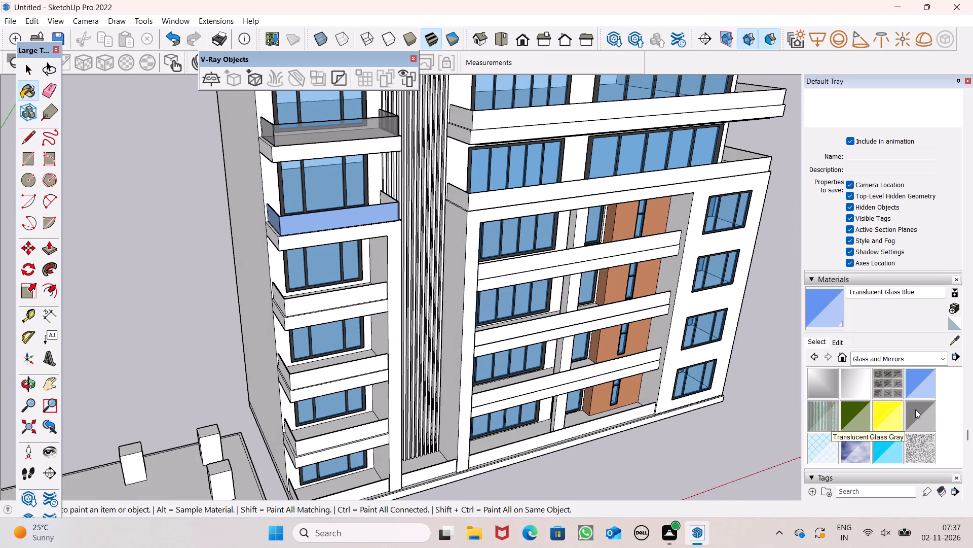
pyautogui.scroll(3, 99, 124)
pyautogui.scroll(7, 274, 339)
pyautogui.moveTo(343, 158); pyautogui.dragTo(349, 160)
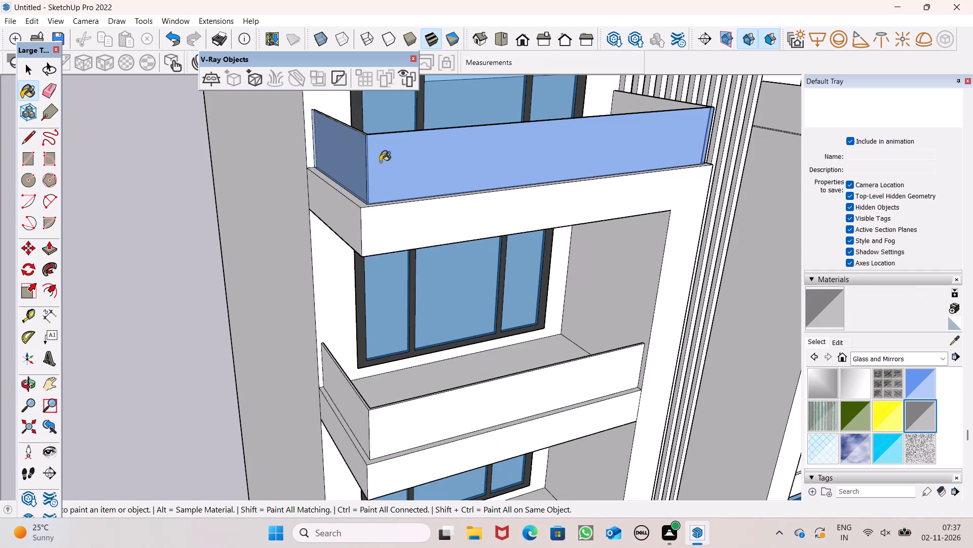
pyautogui.click(399, 161)
pyautogui.moveTo(409, 192); pyautogui.dragTo(133, 300, button='middle')
pyautogui.scroll(1, 135, 309)
pyautogui.click(298, 98)
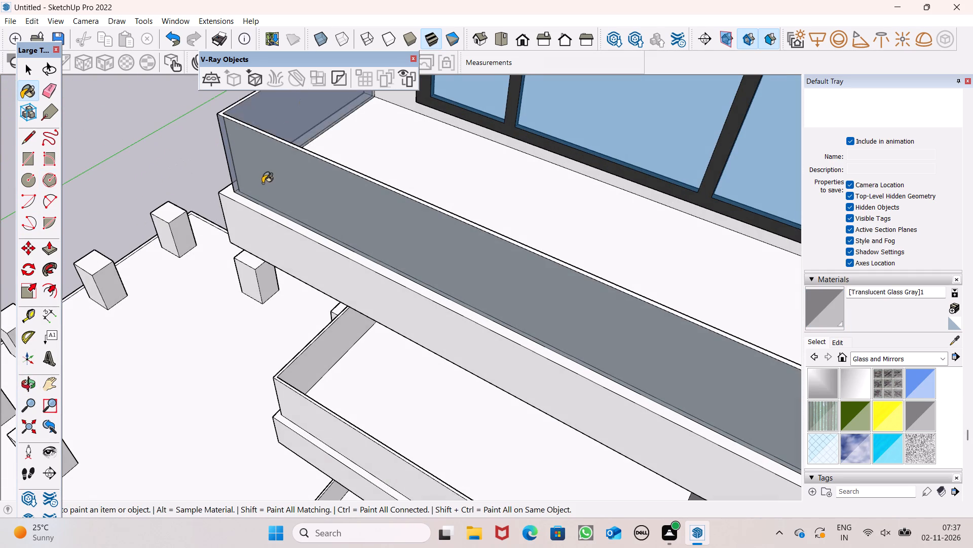
# Paint the same parapet's inner front face and its inner end face beside the slatted wall with Translucent Glass Gray.
pyautogui.moveTo(276, 204); pyautogui.dragTo(771, 227, button='middle')
pyautogui.scroll(-7, 672, 297)
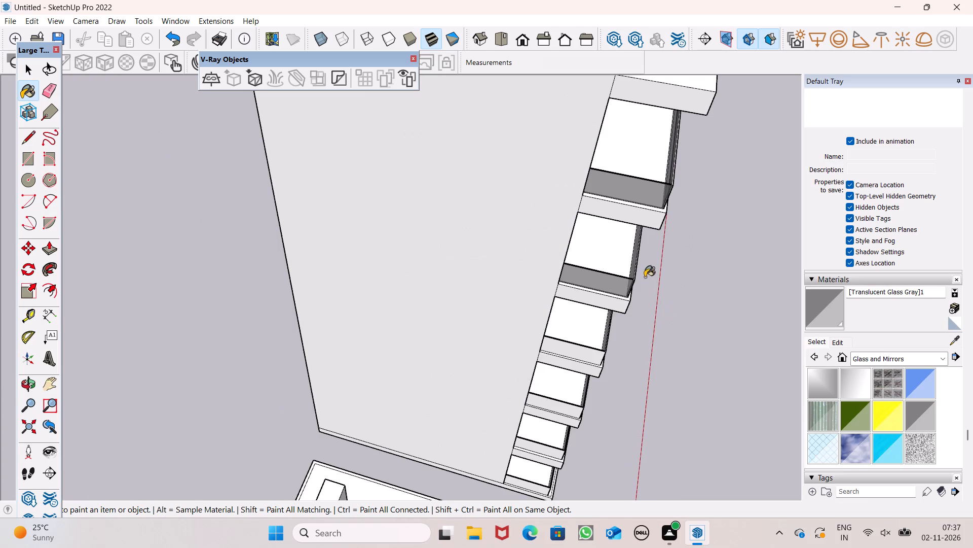
pyautogui.moveTo(645, 266); pyautogui.dragTo(633, 188, button='middle')
pyautogui.scroll(7, 613, 123)
pyautogui.click(612, 123)
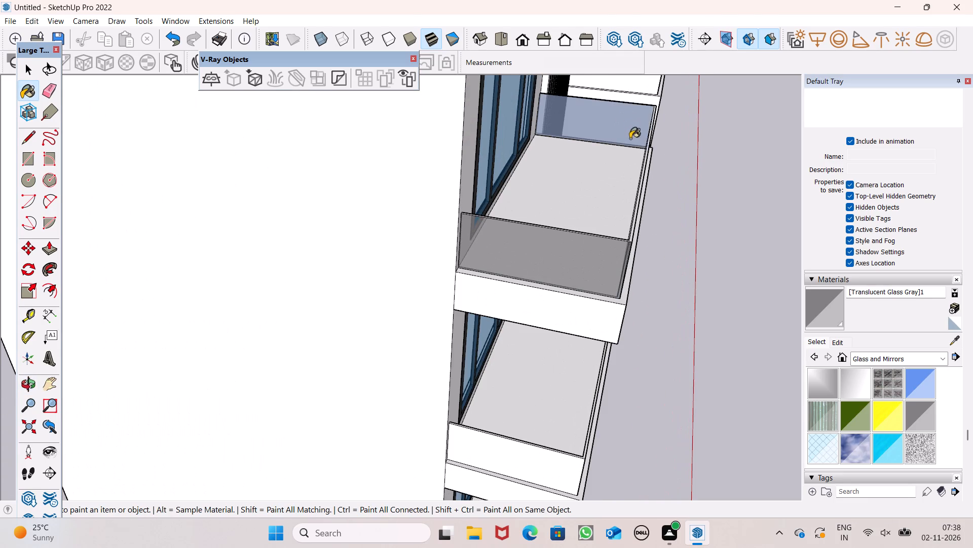
pyautogui.scroll(8, 633, 150)
pyautogui.middleClick(658, 282)
pyautogui.click(641, 306)
pyautogui.moveTo(654, 322); pyautogui.dragTo(635, 338, button='middle')
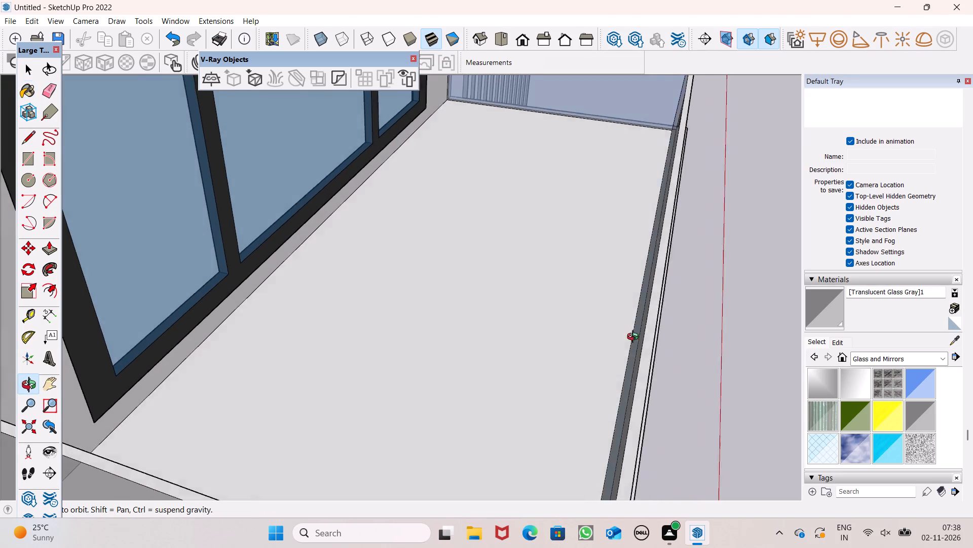
pyautogui.moveTo(635, 338); pyautogui.dragTo(414, 234, button='middle')
pyautogui.scroll(1, 600, 337)
pyautogui.scroll(-13, 409, 241)
pyautogui.moveTo(498, 293); pyautogui.dragTo(403, 272, button='middle')
pyautogui.scroll(1, 415, 280)
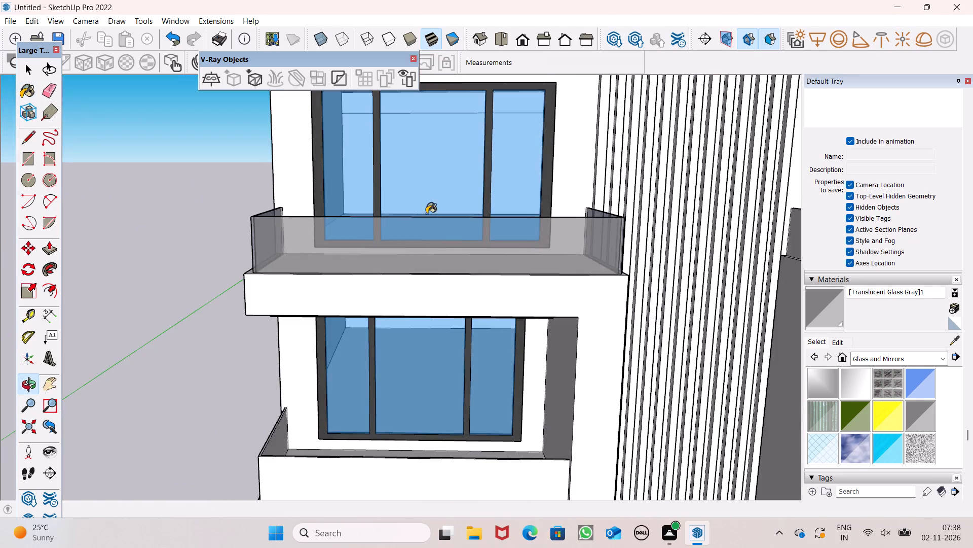
# Paint the outer end and front faces of the side balcony parapet two levels below the topmost with Translucent Glass Gray.
pyautogui.scroll(-6, 426, 214)
pyautogui.moveTo(494, 353); pyautogui.dragTo(700, 357, button='middle')
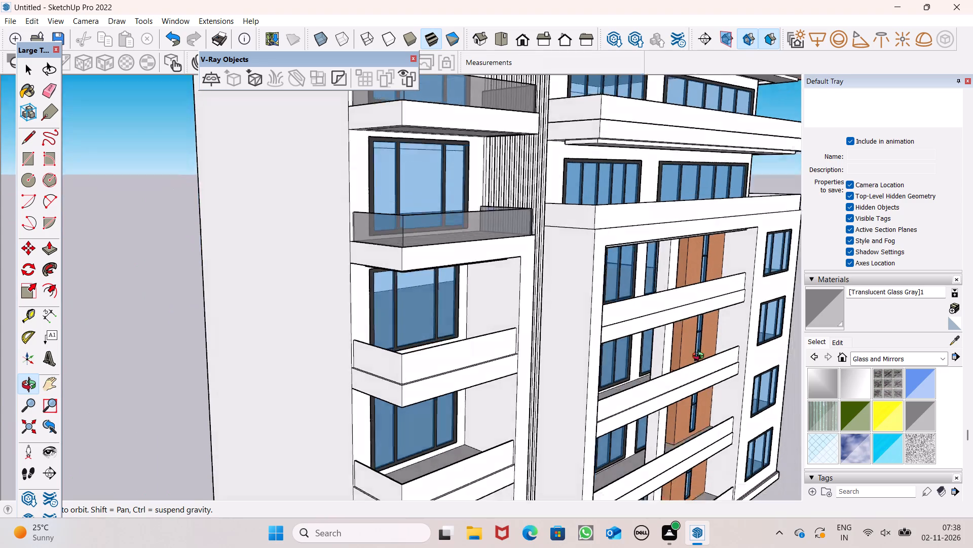
pyautogui.moveTo(700, 357); pyautogui.dragTo(722, 407, button='middle')
pyautogui.scroll(8, 483, 369)
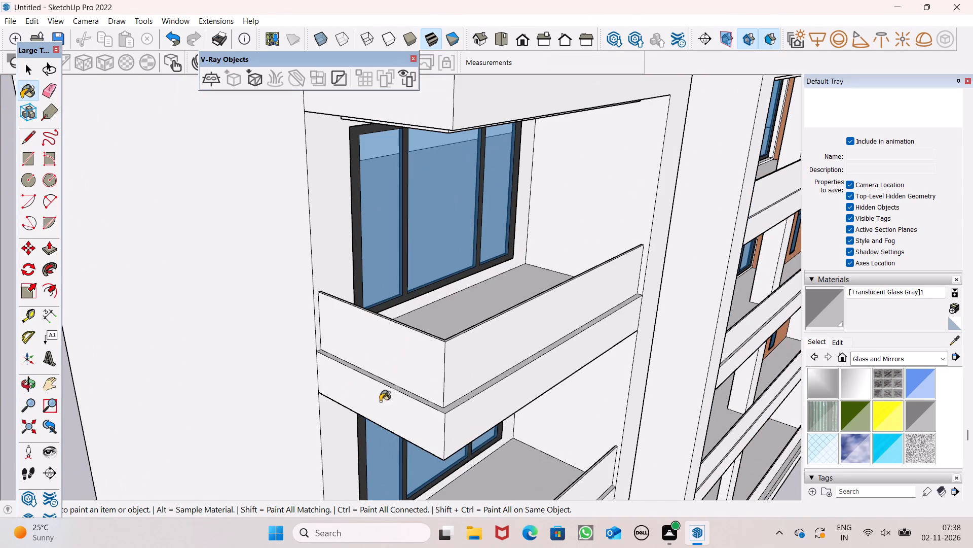
pyautogui.click(418, 364)
pyautogui.click(460, 359)
# Paint the inner end and front faces of the side balcony parapet two levels below the topmost with Translucent Glass Gray.
pyautogui.moveTo(460, 359); pyautogui.dragTo(124, 469, button='middle')
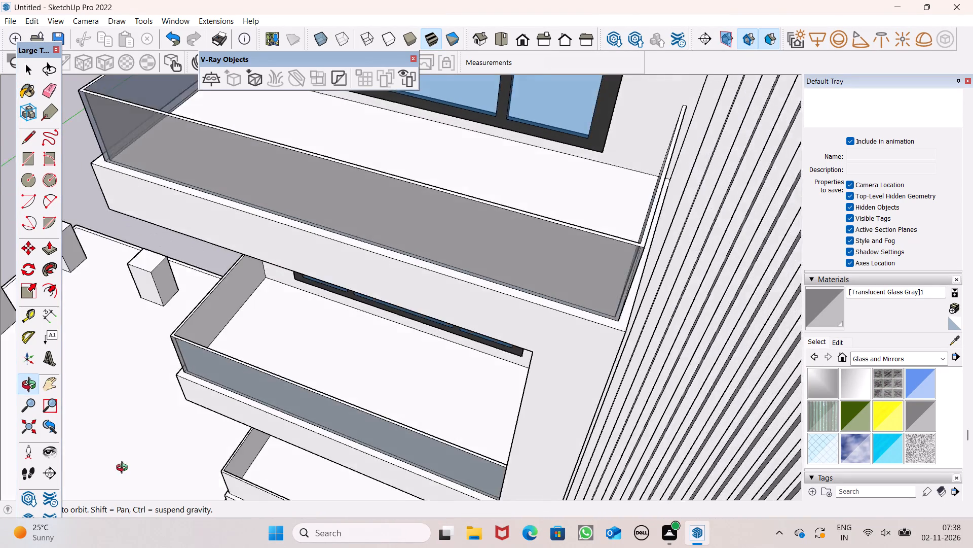
pyautogui.moveTo(124, 469); pyautogui.dragTo(124, 465, button='middle')
pyautogui.scroll(-6, 448, 357)
pyautogui.moveTo(506, 382); pyautogui.dragTo(303, 330, button='middle')
pyautogui.scroll(8, 301, 304)
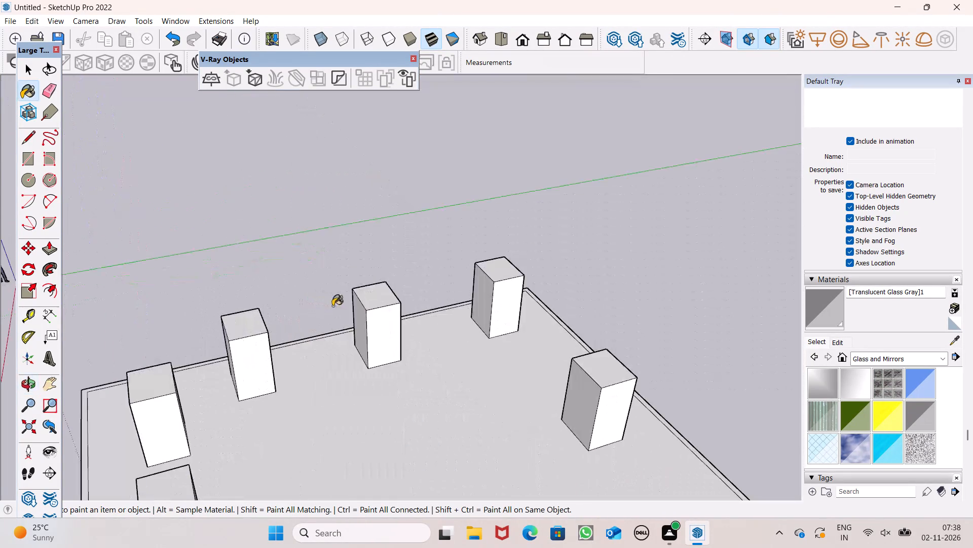
pyautogui.scroll(-5, 399, 316)
pyautogui.click(491, 328)
pyautogui.moveTo(526, 368); pyautogui.dragTo(471, 375, button='middle')
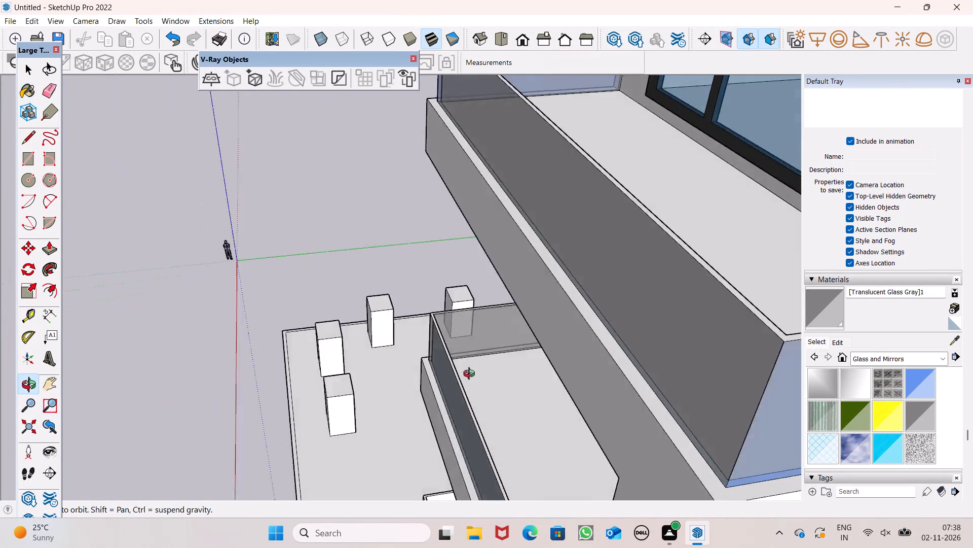
pyautogui.moveTo(471, 375); pyautogui.dragTo(438, 353, button='middle')
pyautogui.scroll(8, 455, 398)
pyautogui.moveTo(452, 424); pyautogui.dragTo(405, 420, button='middle')
pyautogui.click(358, 388)
pyautogui.moveTo(371, 397); pyautogui.dragTo(623, 318, button='middle')
pyautogui.scroll(1, 623, 316)
pyautogui.scroll(-6, 492, 285)
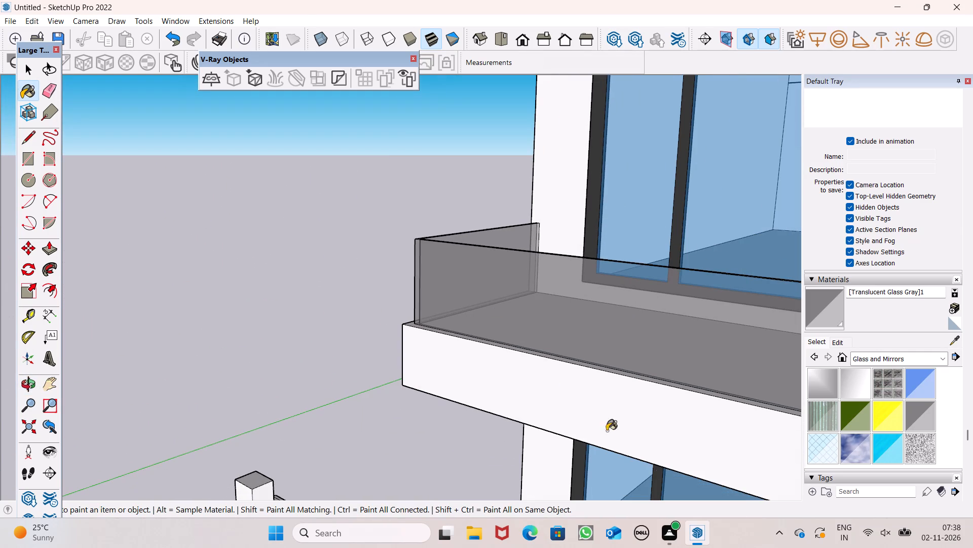
pyautogui.scroll(-6, 456, 289)
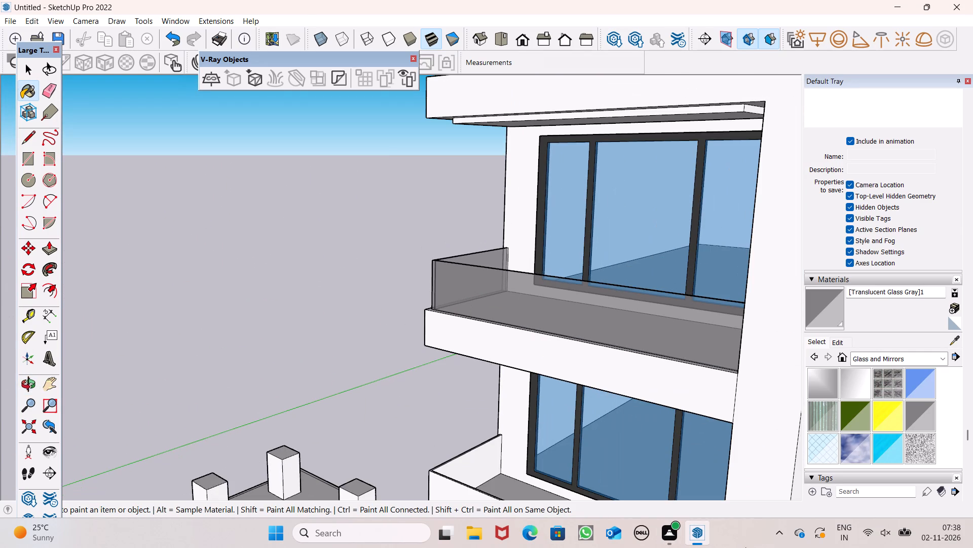
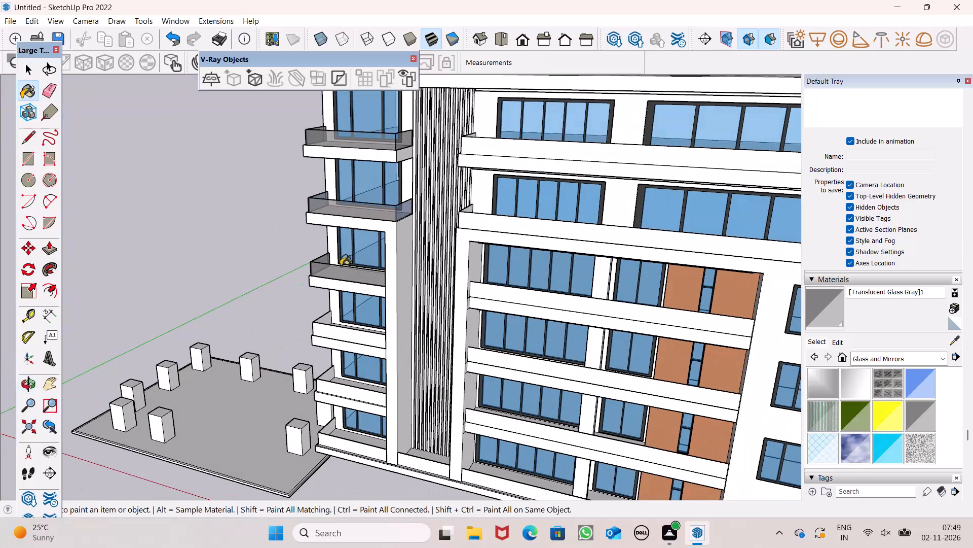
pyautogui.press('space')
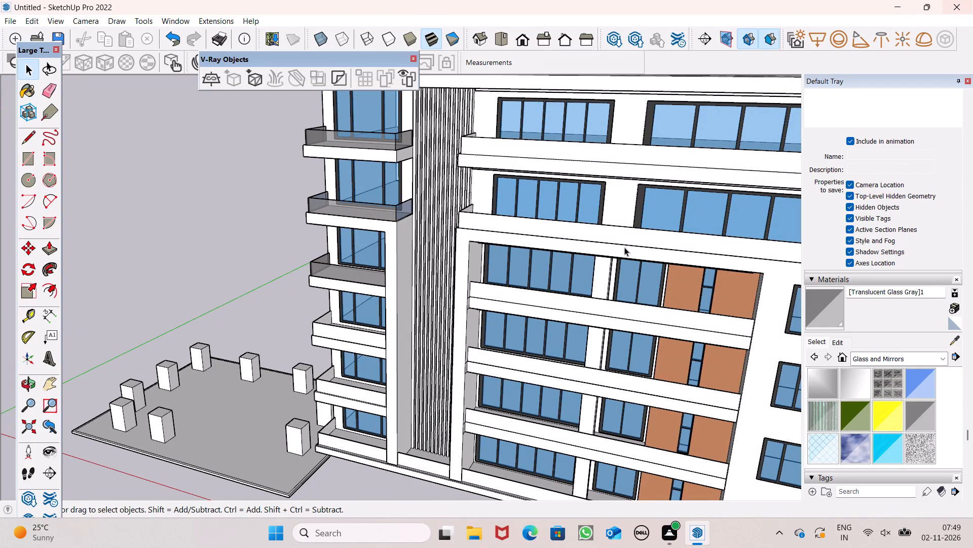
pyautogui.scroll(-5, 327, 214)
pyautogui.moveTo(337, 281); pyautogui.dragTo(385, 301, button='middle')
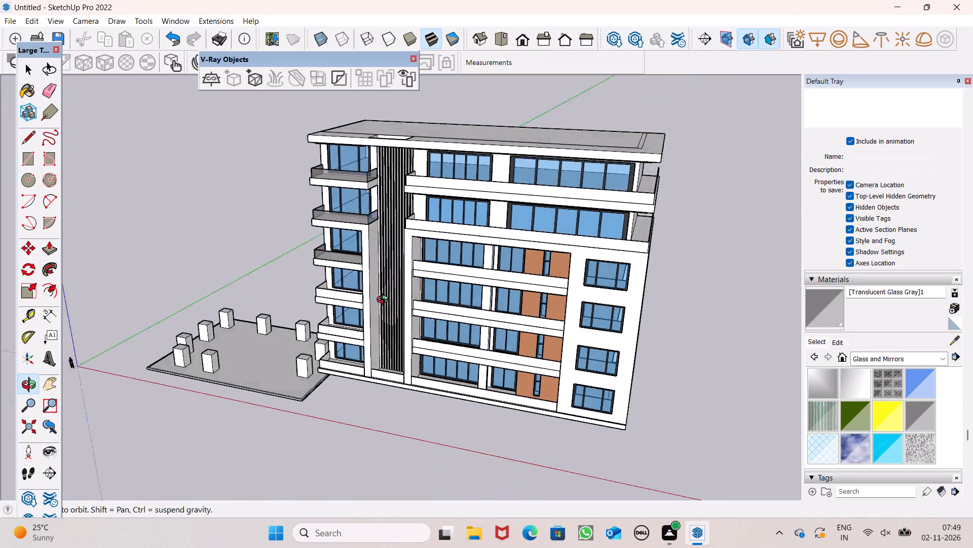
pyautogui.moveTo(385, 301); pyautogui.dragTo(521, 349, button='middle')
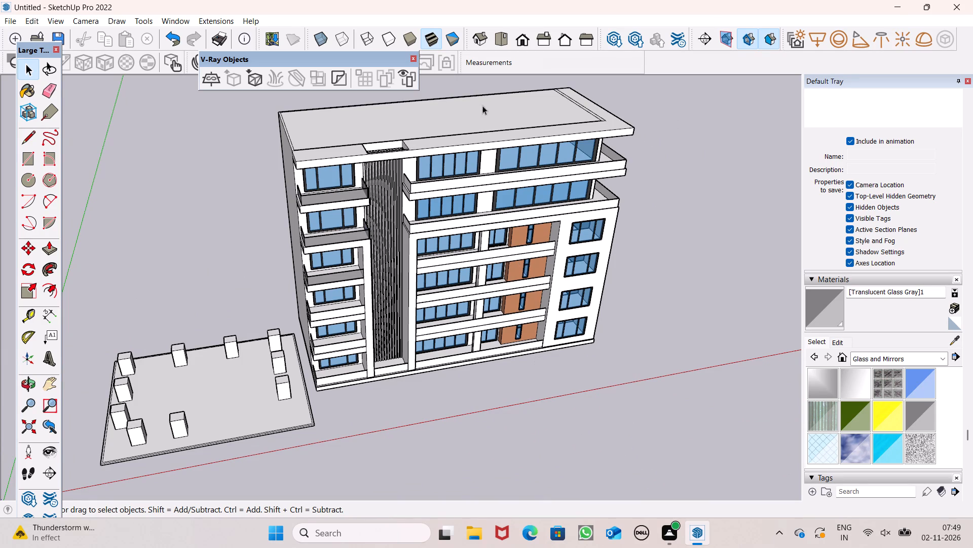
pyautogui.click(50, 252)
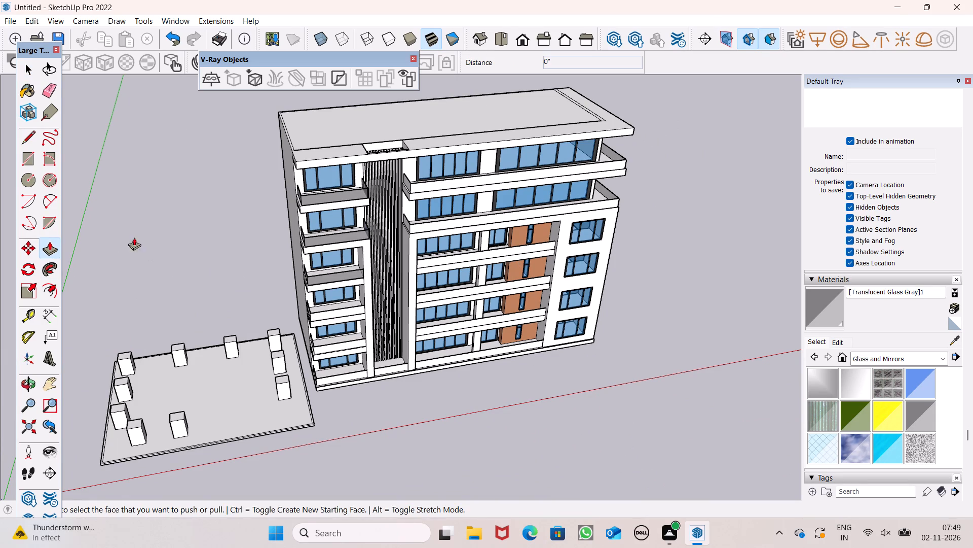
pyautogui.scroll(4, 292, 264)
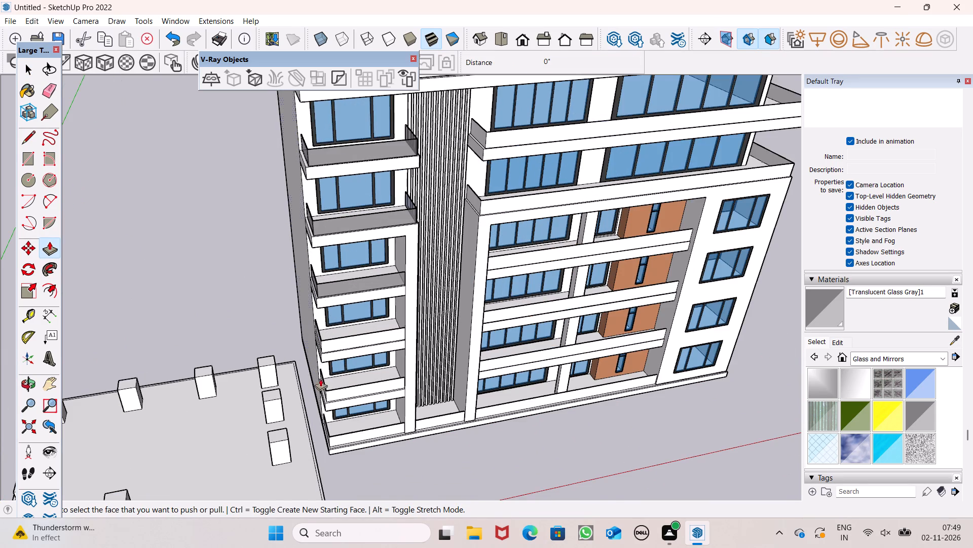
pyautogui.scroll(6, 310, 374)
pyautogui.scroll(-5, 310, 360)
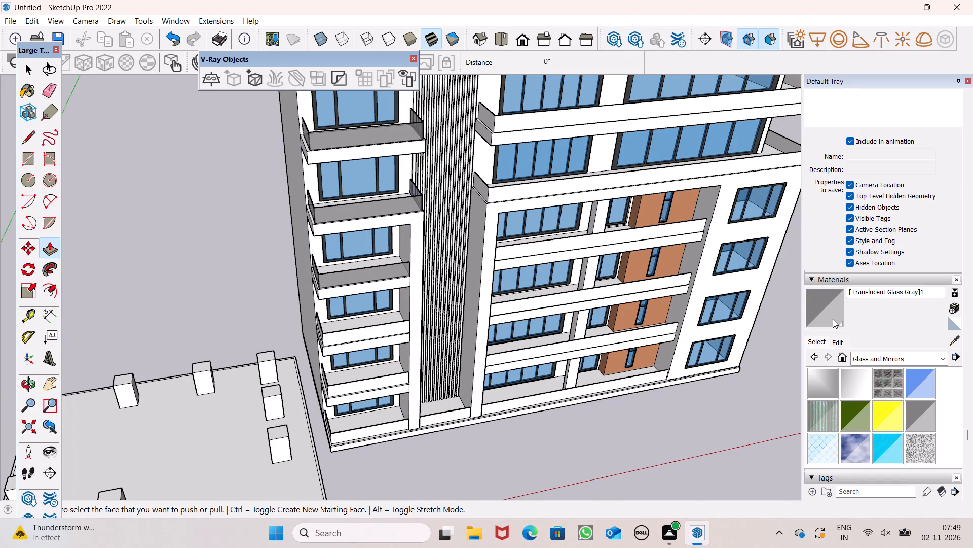
# Paint the outer front and end faces of the side balcony parapet three levels below the topmost with Translucent Glass Gray.
pyautogui.click(828, 318)
pyautogui.scroll(7, 305, 313)
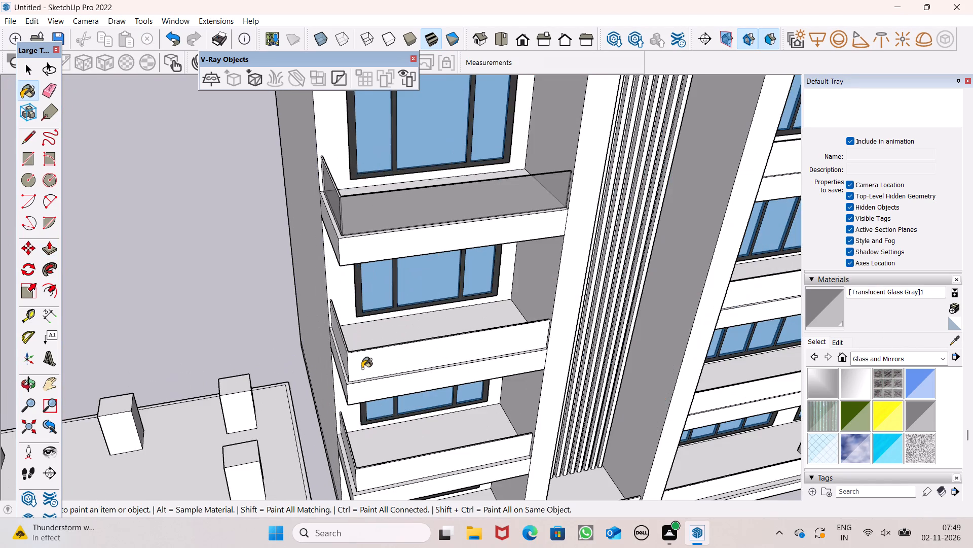
pyautogui.scroll(1, 368, 367)
pyautogui.moveTo(370, 367); pyautogui.dragTo(385, 350, button='middle')
pyautogui.click(377, 366)
pyautogui.moveTo(345, 366); pyautogui.dragTo(414, 343, button='middle')
pyautogui.click(411, 338)
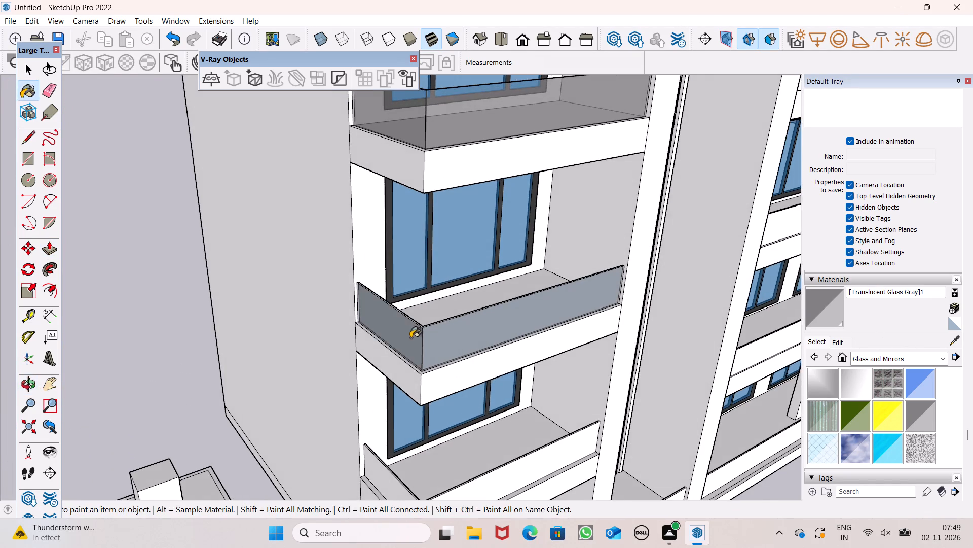
# Paint the inner end and front faces of the side balcony parapet three levels below the topmost with Translucent Glass Gray.
pyautogui.scroll(1, 425, 340)
pyautogui.moveTo(424, 343); pyautogui.dragTo(144, 359, button='middle')
pyautogui.click(230, 282)
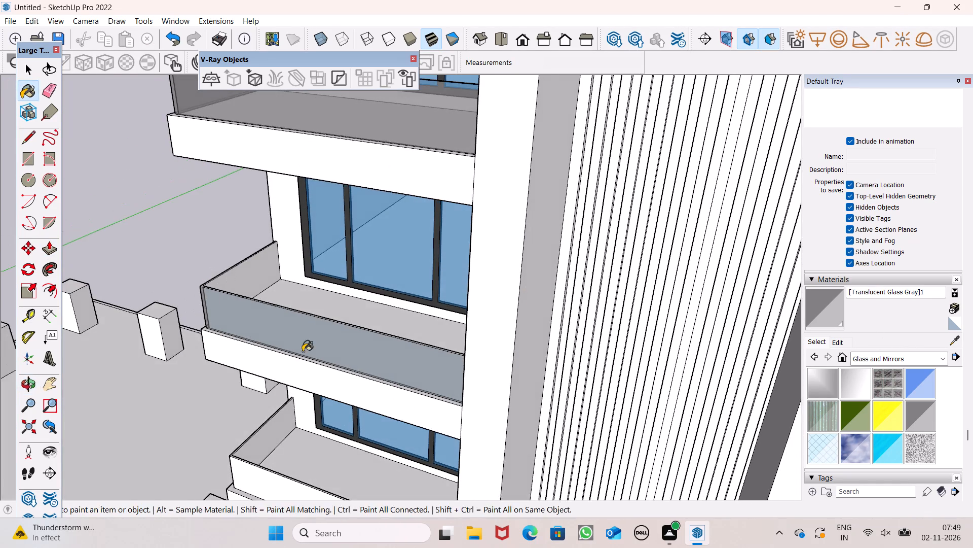
pyautogui.moveTo(303, 352); pyautogui.dragTo(780, 357, button='middle')
pyautogui.moveTo(416, 322); pyautogui.dragTo(634, 325, button='middle')
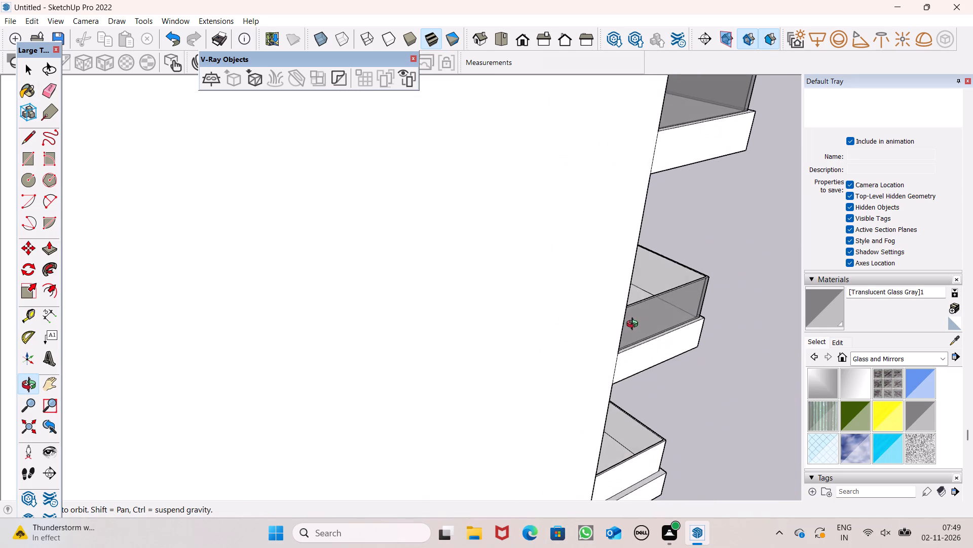
pyautogui.moveTo(634, 325); pyautogui.dragTo(610, 329, button='middle')
pyautogui.click(628, 270)
pyautogui.scroll(1, 575, 249)
pyautogui.scroll(-5, 573, 249)
# Paint the outer front and end faces of the side balcony parapet four levels below the topmost with Translucent Glass Gray, leaving its base ledge unpainted.
pyautogui.moveTo(609, 283); pyautogui.dragTo(390, 237, button='middle')
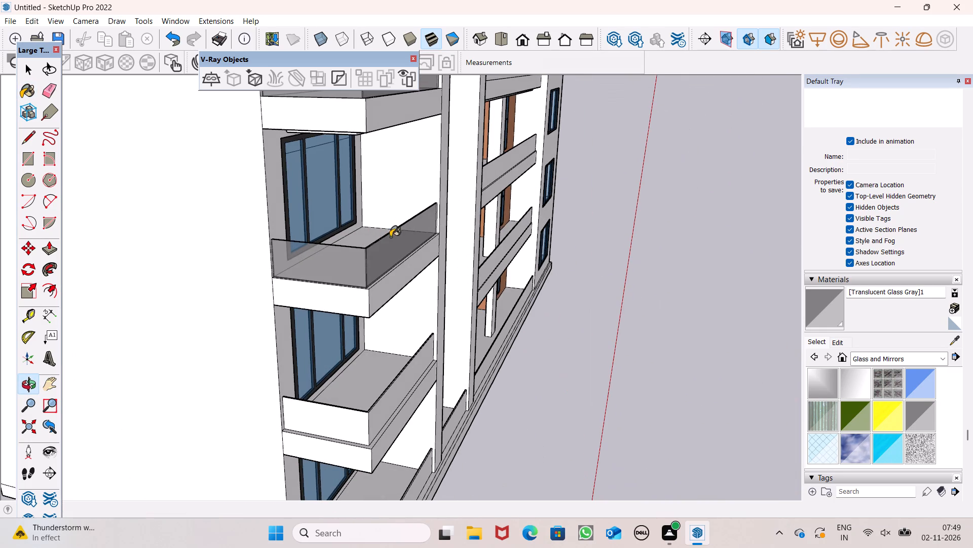
pyautogui.scroll(5, 371, 443)
pyautogui.click(331, 442)
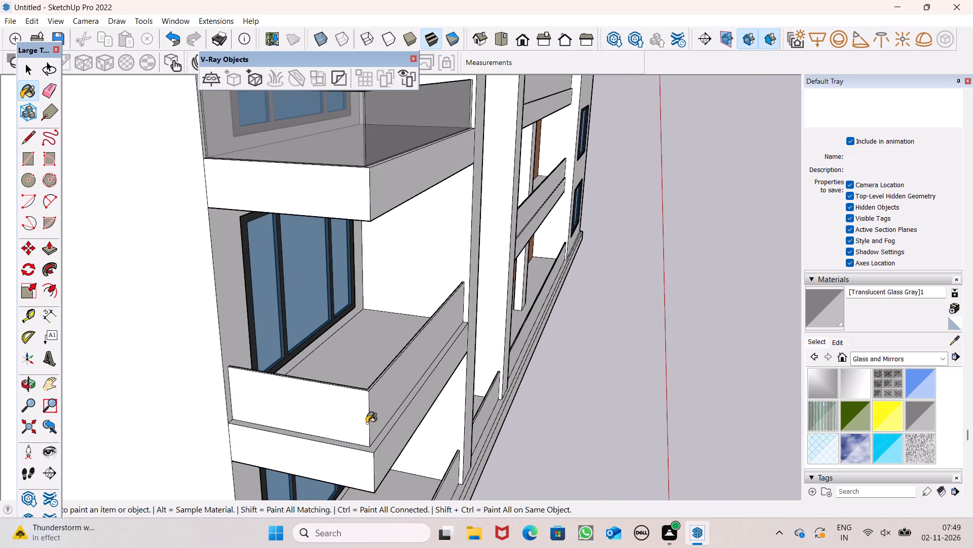
pyautogui.hotkey('ctrl', 'z')
pyautogui.click(379, 393)
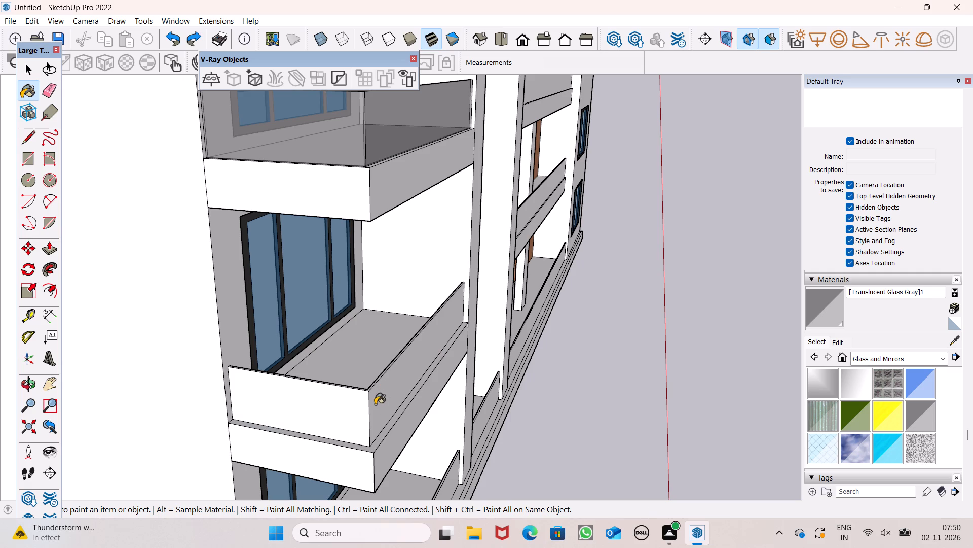
pyautogui.click(356, 408)
# Paint the inner front and end faces of the side balcony parapet four levels below the topmost with Translucent Glass Gray.
pyautogui.moveTo(352, 378); pyautogui.dragTo(506, 410, button='middle')
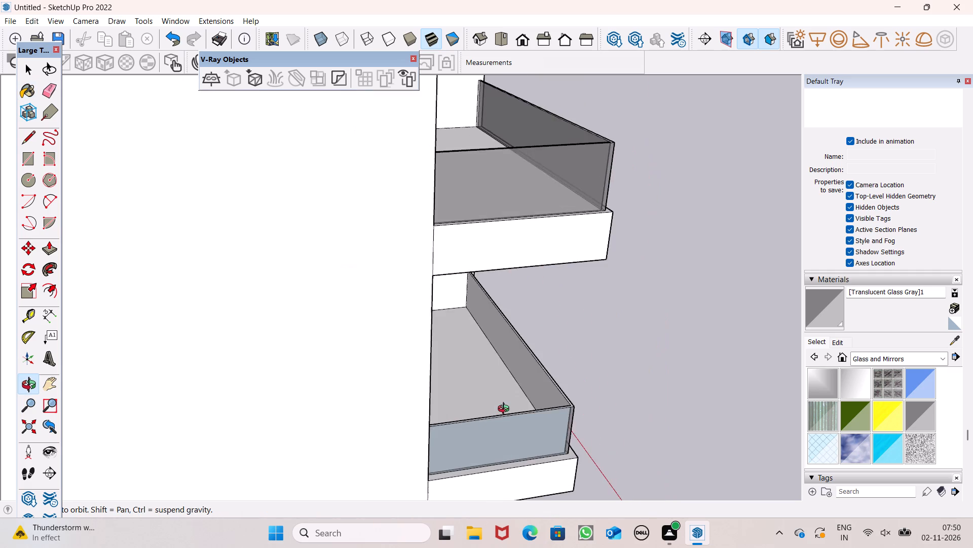
pyautogui.moveTo(506, 410); pyautogui.dragTo(514, 402, button='middle')
pyautogui.click(541, 367)
pyautogui.scroll(-2, 550, 306)
pyautogui.moveTo(655, 423); pyautogui.dragTo(65, 442, button='middle')
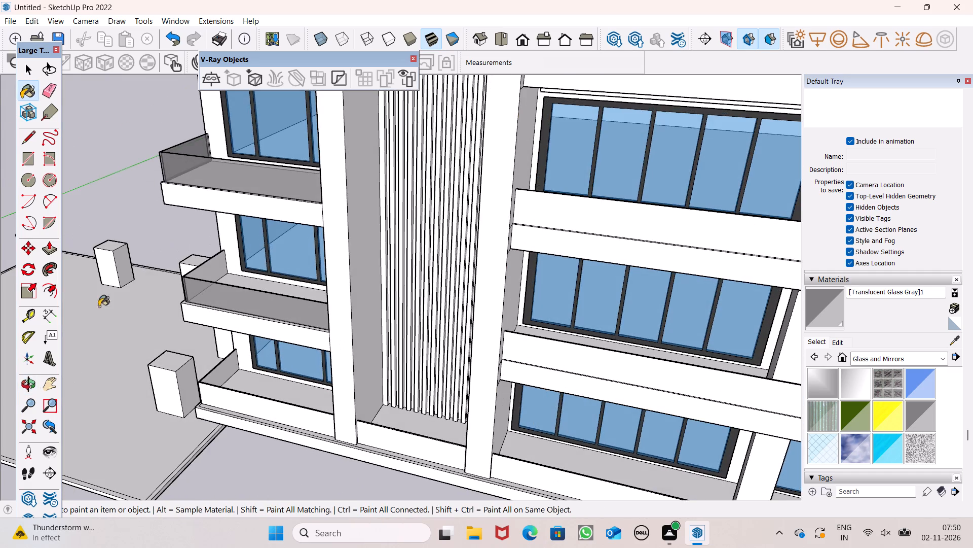
pyautogui.scroll(4, 250, 286)
pyautogui.click(200, 265)
# Paint the outer end and front faces of the lowest side balcony's parapet with Translucent Glass Gray.
pyautogui.moveTo(197, 341); pyautogui.dragTo(562, 238, button='middle')
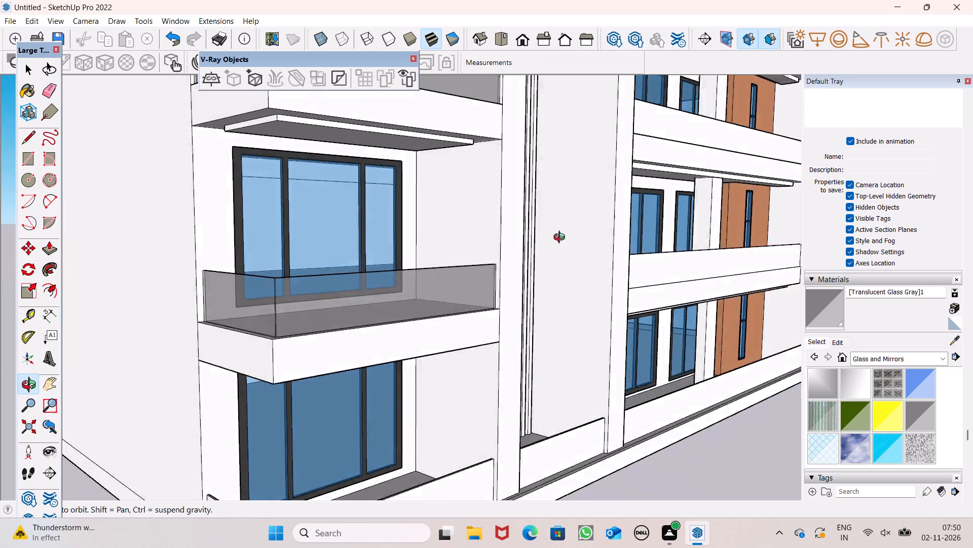
pyautogui.moveTo(562, 238); pyautogui.dragTo(586, 235, button='middle')
pyautogui.scroll(-6, 456, 229)
pyautogui.moveTo(405, 340); pyautogui.dragTo(441, 400, button='middle')
pyautogui.scroll(8, 441, 440)
pyautogui.scroll(-7, 445, 404)
pyautogui.moveTo(449, 473); pyautogui.dragTo(462, 458, button='middle')
pyautogui.scroll(1, 462, 457)
pyautogui.click(462, 450)
pyautogui.click(508, 431)
# Paint the inner end and front faces of the lowest side balcony's parapet with Translucent Glass Gray.
pyautogui.moveTo(509, 419); pyautogui.dragTo(74, 456, button='middle')
pyautogui.scroll(6, 123, 381)
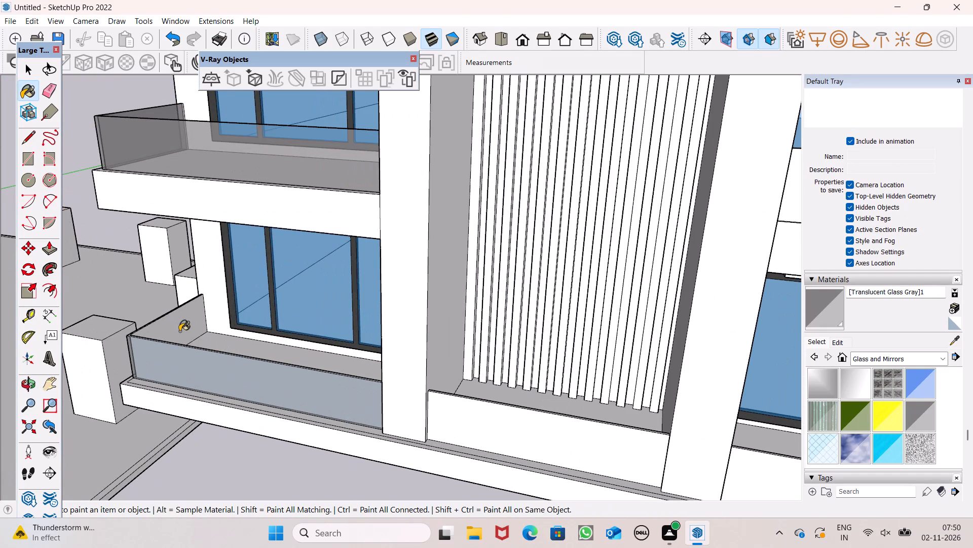
pyautogui.click(180, 331)
pyautogui.moveTo(175, 388); pyautogui.dragTo(787, 479, button='middle')
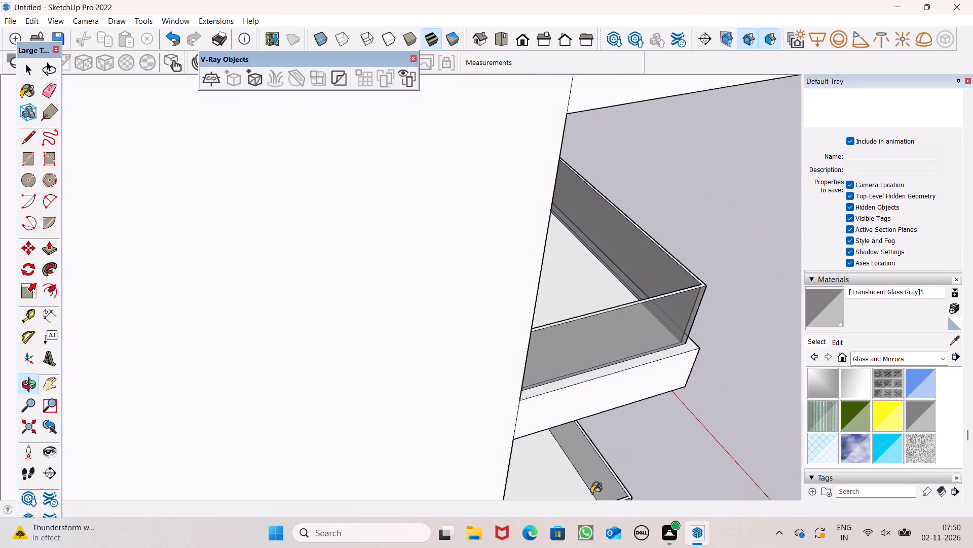
pyautogui.moveTo(595, 473); pyautogui.dragTo(601, 472)
# Paint the outer faces of the two lowest long front balcony parapets, beyond the slatted wall, with Translucent Glass Gray.
pyautogui.scroll(-6, 629, 385)
pyautogui.moveTo(641, 419); pyautogui.dragTo(310, 329, button='middle')
pyautogui.scroll(-2, 332, 291)
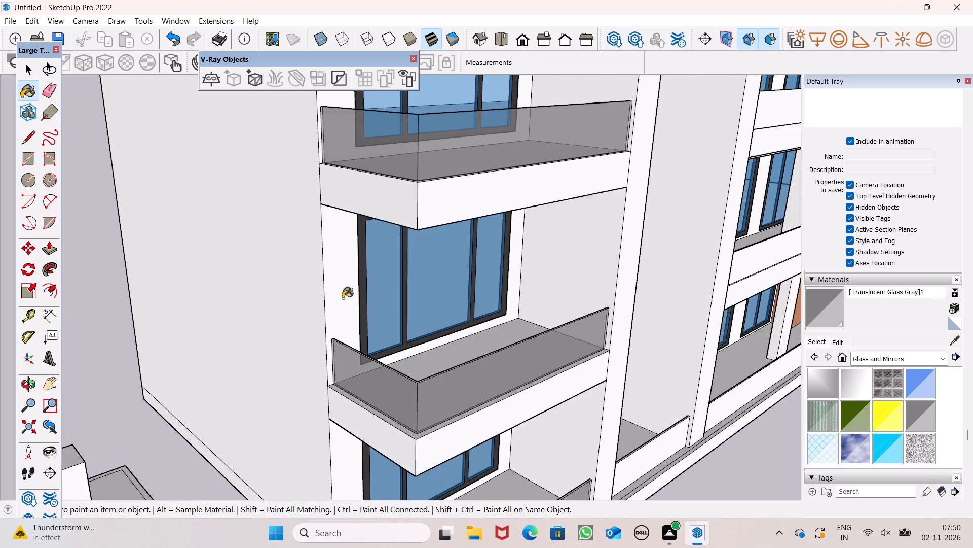
pyautogui.scroll(-3, 343, 298)
pyautogui.scroll(-5, 350, 145)
pyautogui.scroll(1, 556, 344)
pyautogui.scroll(-2, 402, 304)
pyautogui.moveTo(489, 356); pyautogui.dragTo(422, 369, button='middle')
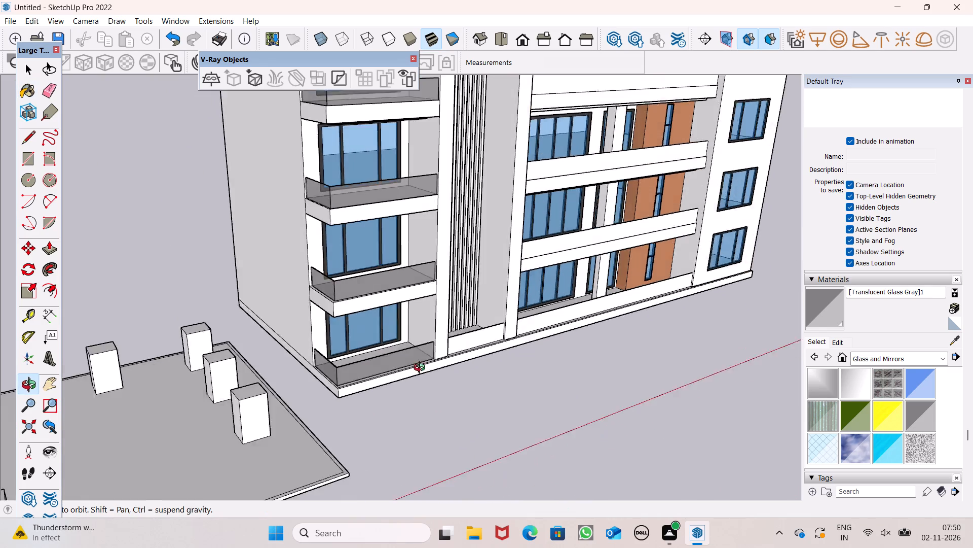
pyautogui.moveTo(422, 369); pyautogui.dragTo(241, 390, button='middle')
pyautogui.scroll(4, 454, 371)
pyautogui.click(474, 365)
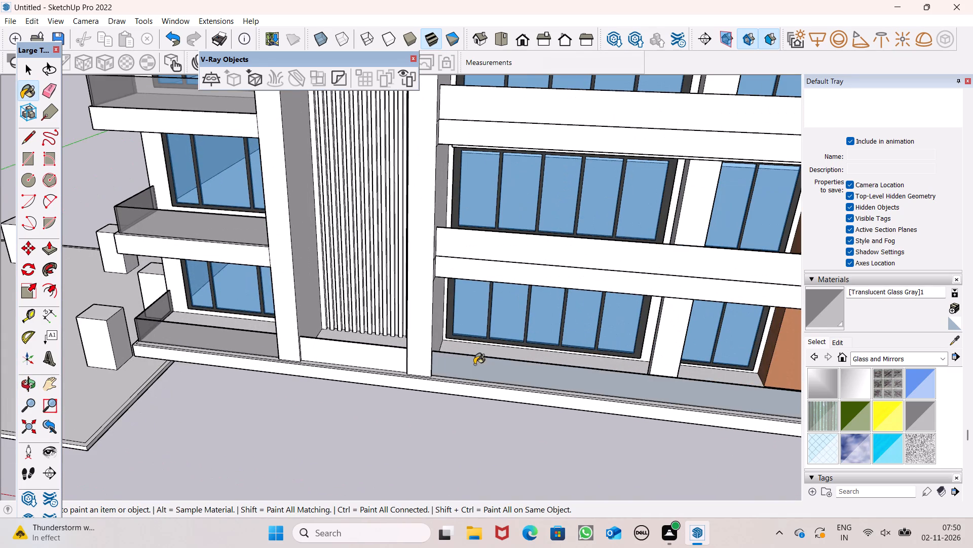
pyautogui.click(509, 255)
# Paint the inner face of the lowest long front balcony parapet with Translucent Glass Gray.
pyautogui.moveTo(619, 407); pyautogui.dragTo(341, 338, button='middle')
pyautogui.scroll(8, 644, 547)
pyautogui.scroll(7, 602, 472)
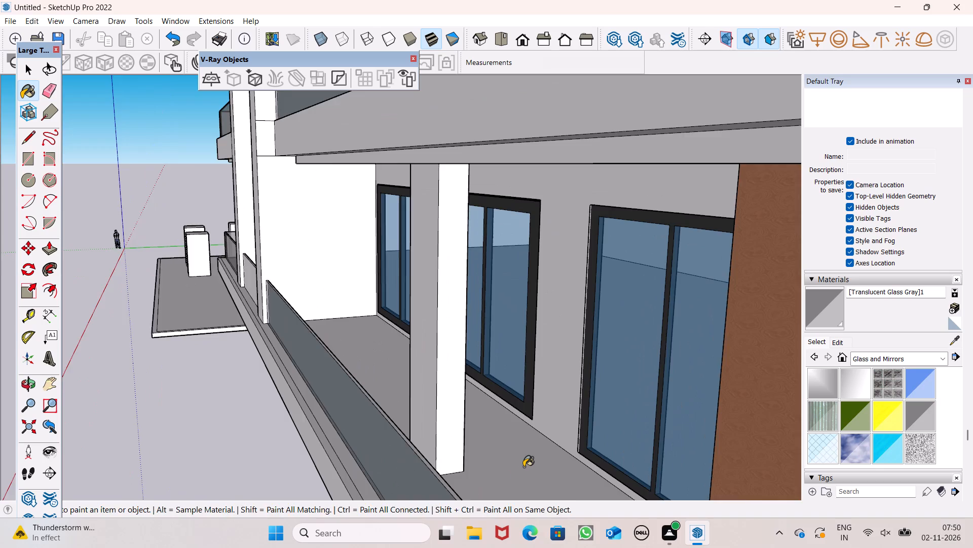
pyautogui.moveTo(514, 472); pyautogui.dragTo(447, 447, button='middle')
pyautogui.scroll(3, 339, 442)
pyautogui.moveTo(280, 436); pyautogui.dragTo(270, 431)
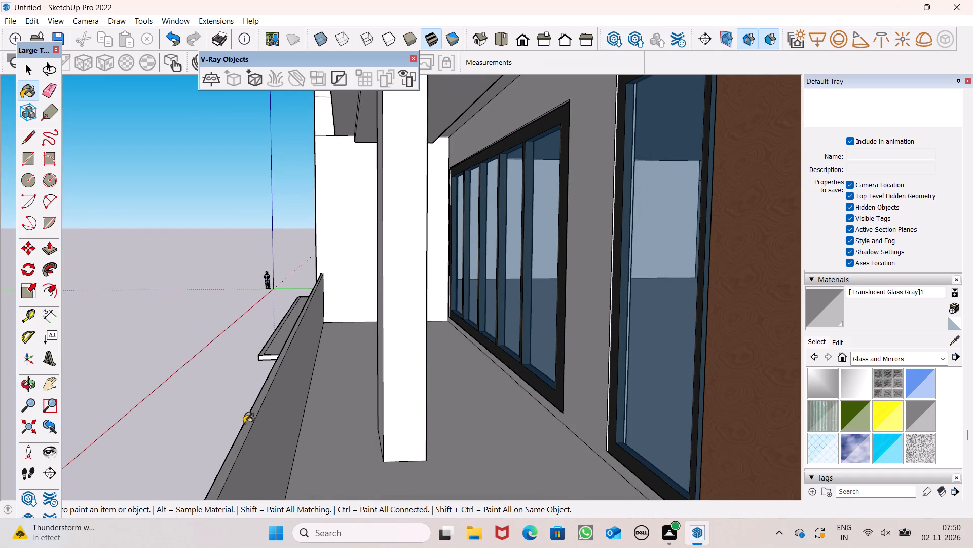
# Paint the inner face of the second-lowest long front balcony parapet with Translucent Glass Gray.
pyautogui.moveTo(261, 428); pyautogui.dragTo(507, 403, button='middle')
pyautogui.scroll(1, 502, 409)
pyautogui.scroll(-20, 465, 378)
pyautogui.scroll(-1, 465, 378)
pyautogui.moveTo(492, 364); pyautogui.dragTo(474, 422, button='middle')
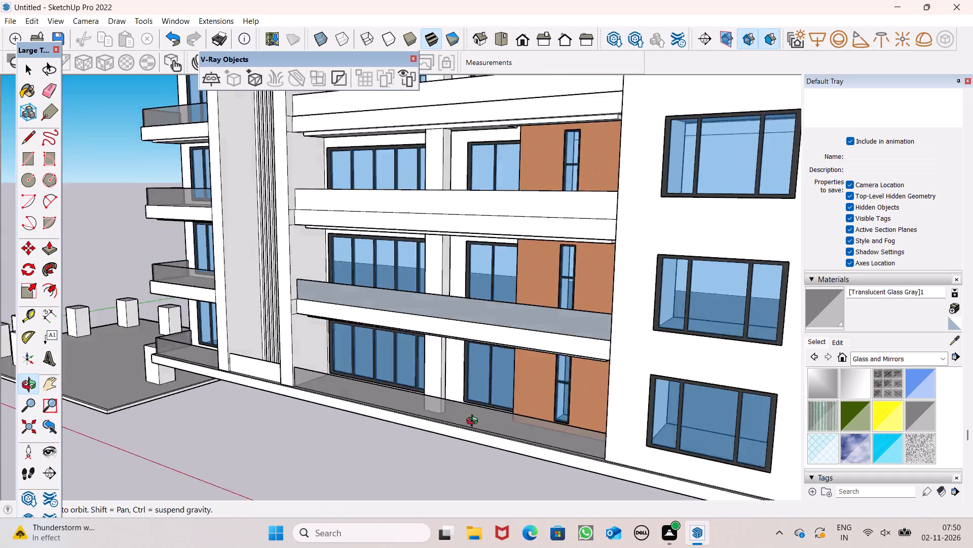
pyautogui.moveTo(474, 422); pyautogui.dragTo(381, 502, button='middle')
pyautogui.scroll(8, 419, 350)
pyautogui.scroll(9, 451, 446)
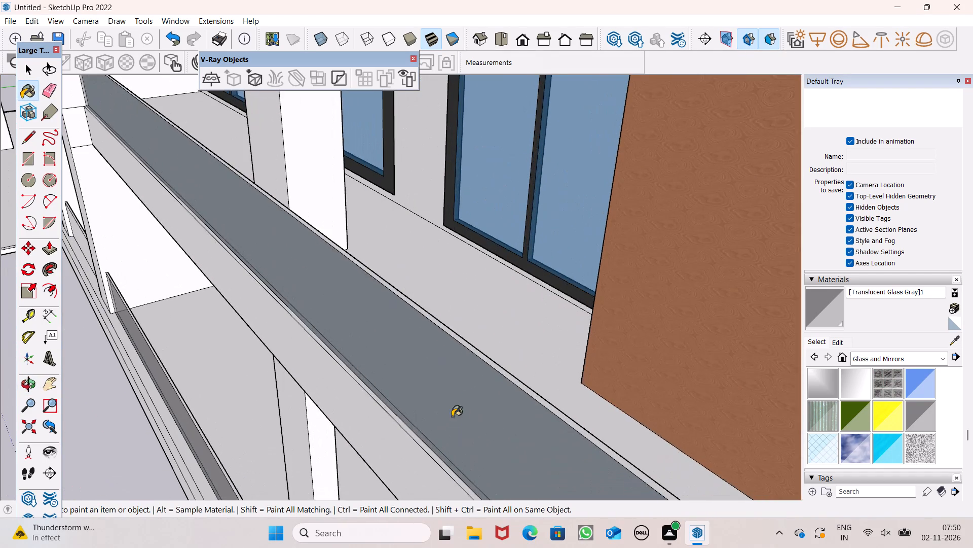
pyautogui.moveTo(495, 430); pyautogui.dragTo(338, 448, button='middle')
pyautogui.click(263, 404)
# Paint the outer face of the third long front balcony parapet from the ground with Translucent Glass Gray.
pyautogui.moveTo(336, 397); pyautogui.dragTo(442, 355, button='middle')
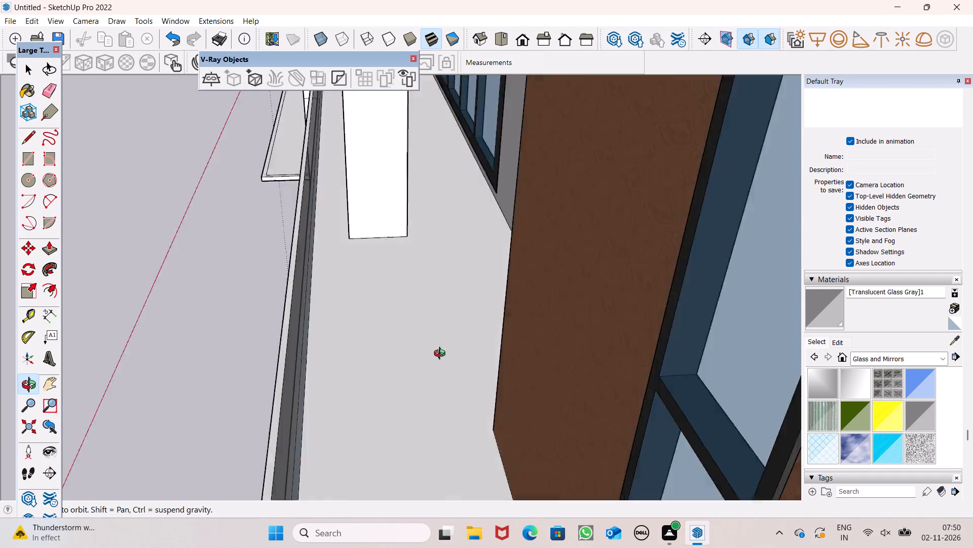
pyautogui.moveTo(442, 355); pyautogui.dragTo(590, 320, button='middle')
pyautogui.scroll(-18, 543, 407)
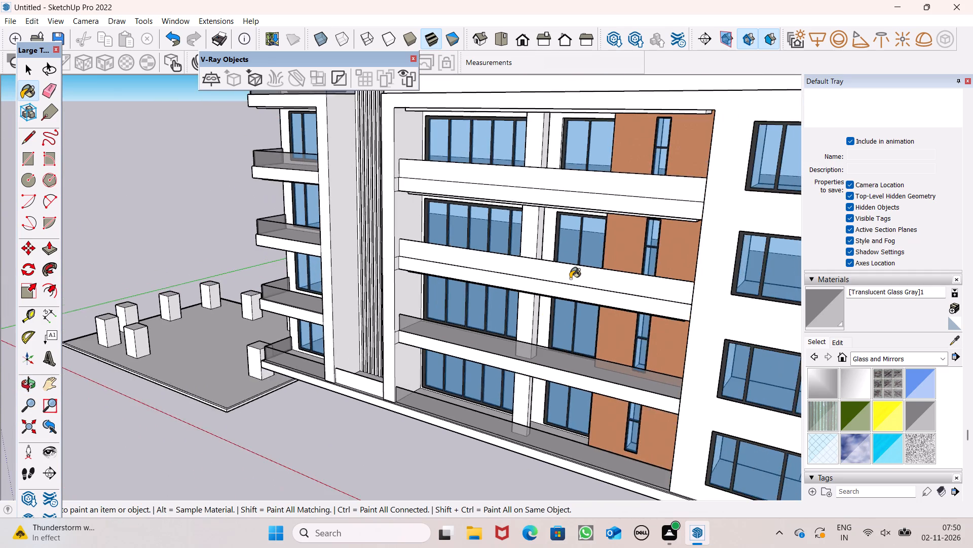
pyautogui.scroll(4, 571, 279)
pyautogui.click(571, 279)
# Paint the inner face of the third long front balcony parapet from the ground with Translucent Glass Gray.
pyautogui.scroll(2, 668, 281)
pyautogui.moveTo(668, 281); pyautogui.dragTo(479, 288, button='middle')
pyautogui.scroll(7, 441, 288)
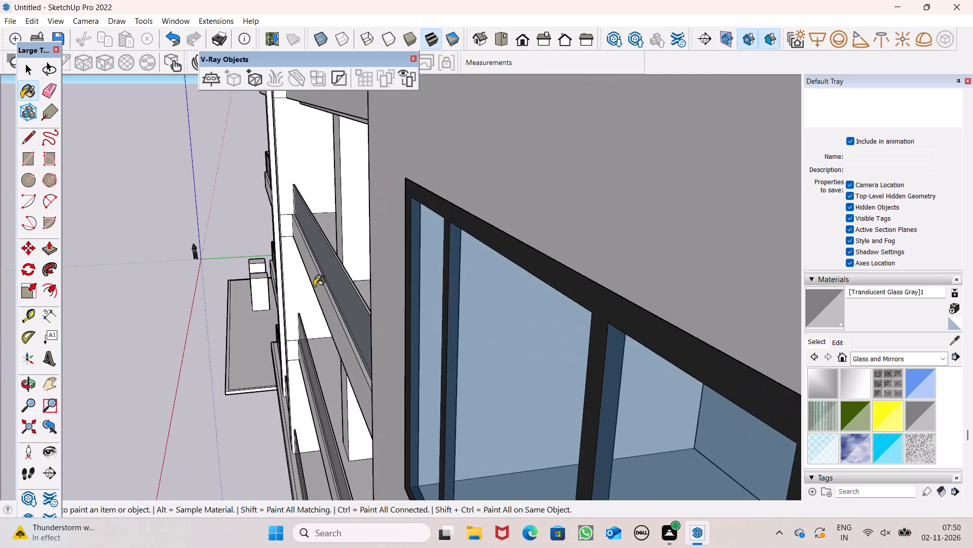
pyautogui.scroll(9, 314, 286)
pyautogui.scroll(1, 629, 286)
pyautogui.moveTo(626, 291); pyautogui.dragTo(453, 327, button='middle')
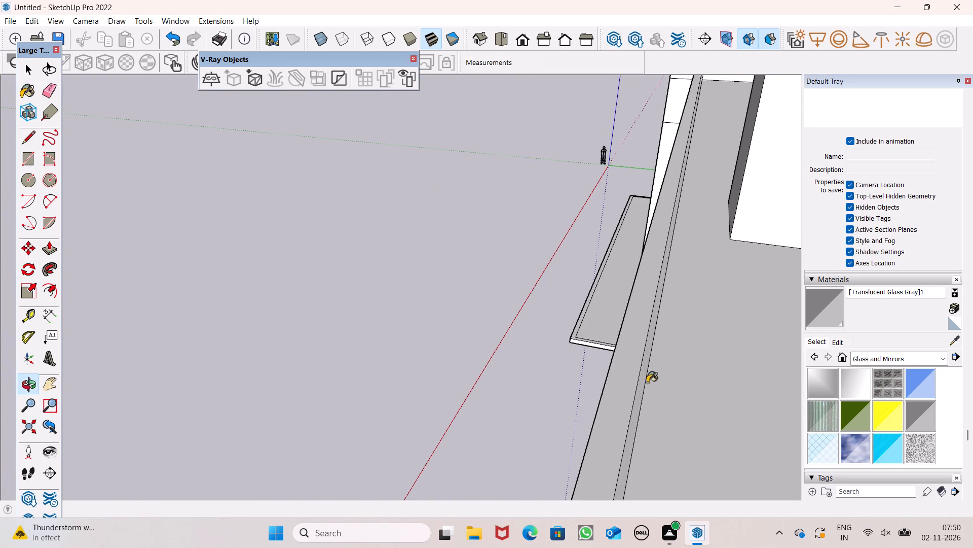
pyautogui.click(646, 383)
pyautogui.scroll(6, 651, 410)
pyautogui.click(584, 375)
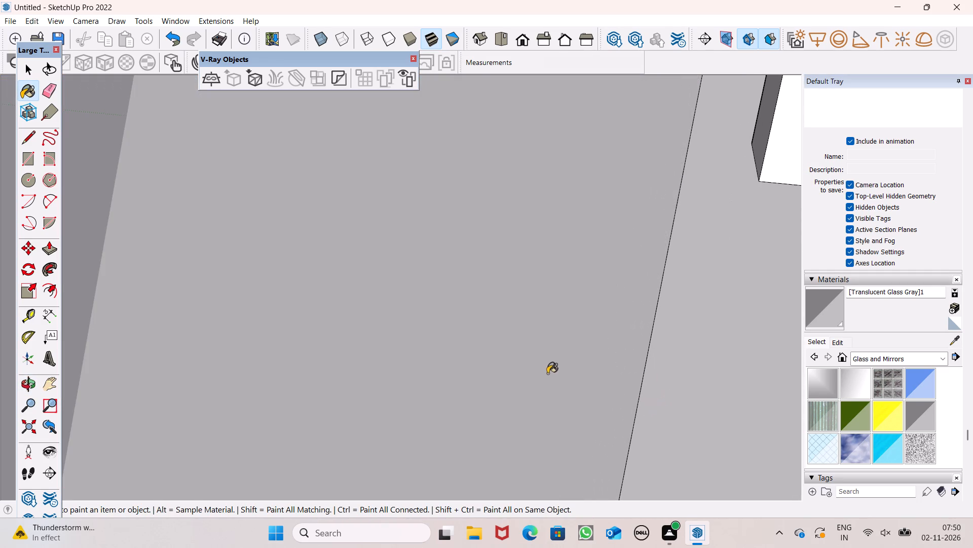
# Paint the outer face of the fourth long front balcony parapet from the ground with Translucent Glass Gray.
pyautogui.moveTo(542, 373); pyautogui.dragTo(839, 391, button='middle')
pyautogui.scroll(-7, 604, 288)
pyautogui.scroll(-20, 586, 252)
pyautogui.scroll(-4, 586, 252)
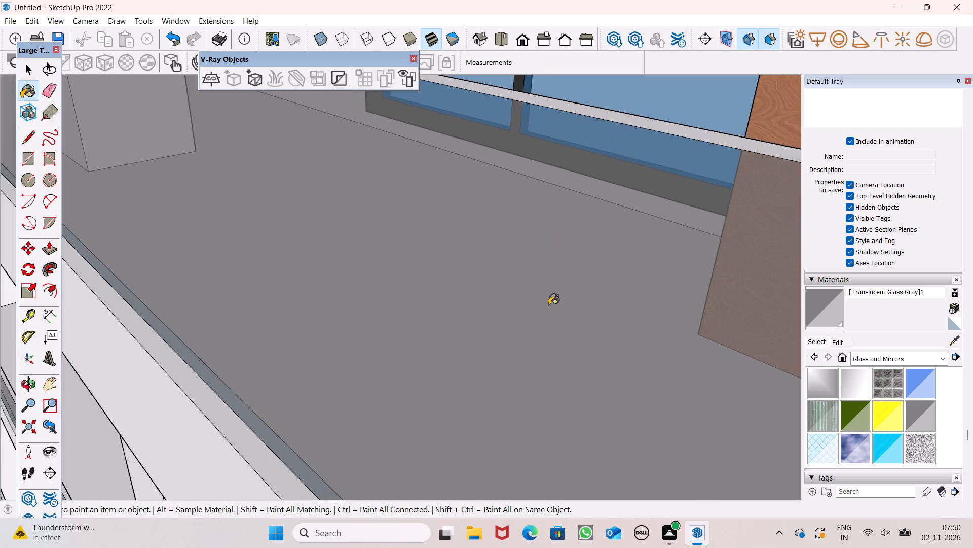
pyautogui.scroll(-15, 529, 278)
pyautogui.scroll(-12, 525, 316)
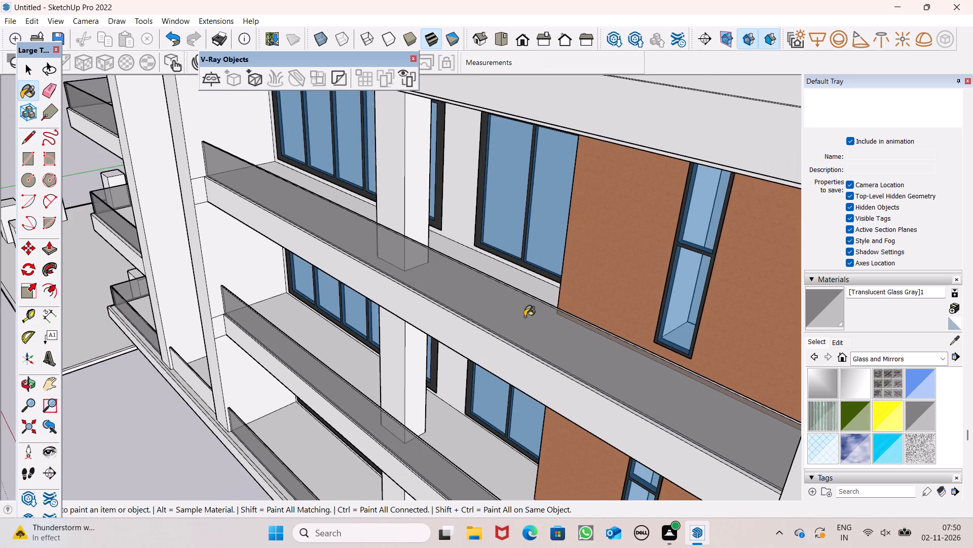
pyautogui.scroll(-13, 525, 317)
pyautogui.moveTo(493, 334); pyautogui.dragTo(683, 368, button='middle')
pyautogui.scroll(7, 631, 221)
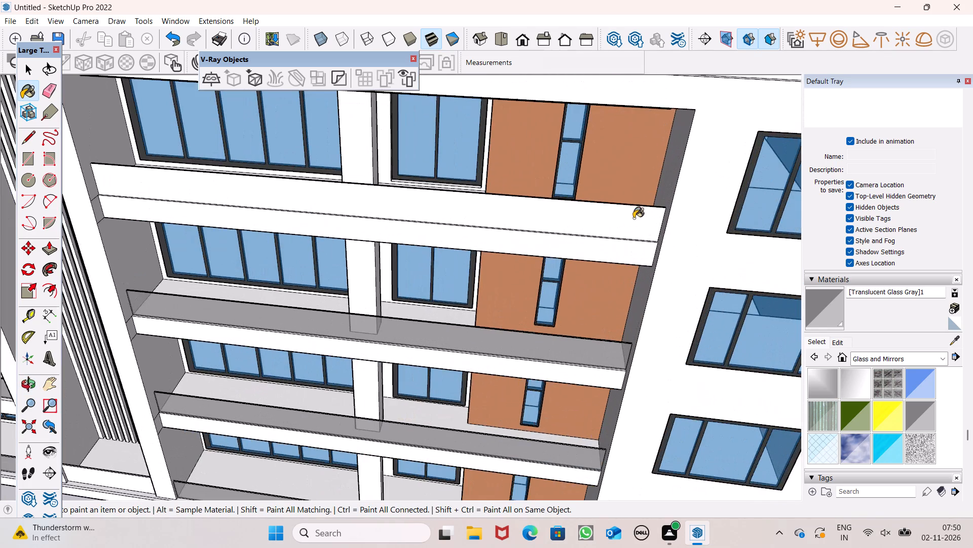
pyautogui.scroll(1, 633, 218)
pyautogui.click(634, 228)
# Paint the inner face of the fourth long front balcony parapet from the ground with Translucent Glass Gray.
pyautogui.moveTo(634, 250); pyautogui.dragTo(539, 347, button='middle')
pyautogui.scroll(9, 504, 325)
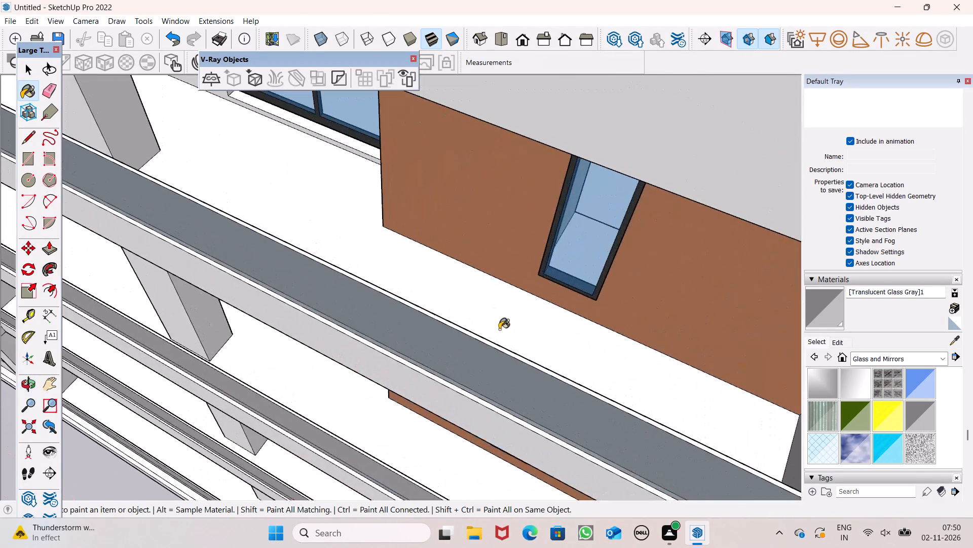
pyautogui.scroll(1, 558, 372)
pyautogui.moveTo(557, 378); pyautogui.dragTo(362, 279, button='middle')
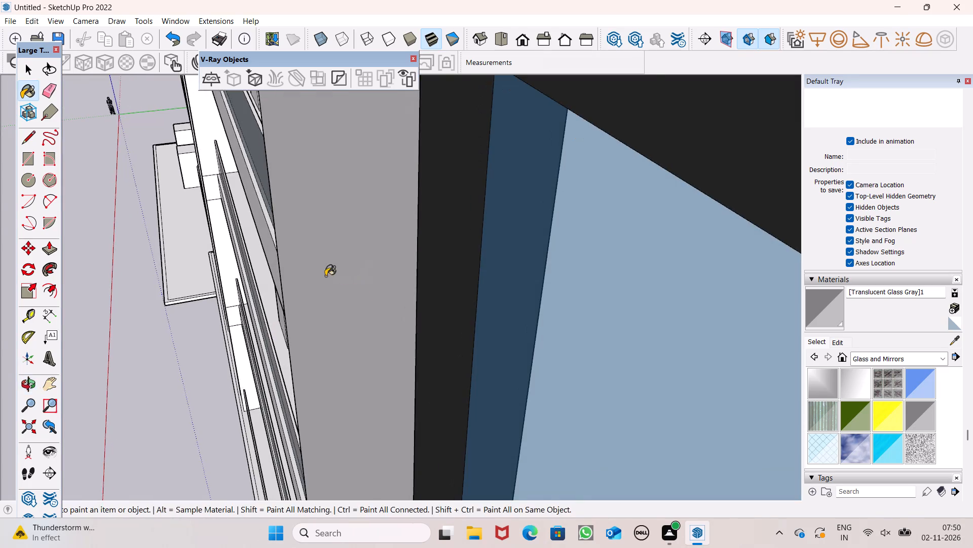
pyautogui.moveTo(361, 294); pyautogui.dragTo(497, 258, button='middle')
pyautogui.scroll(1, 497, 258)
pyautogui.scroll(-6, 802, 231)
pyautogui.scroll(-15, 600, 152)
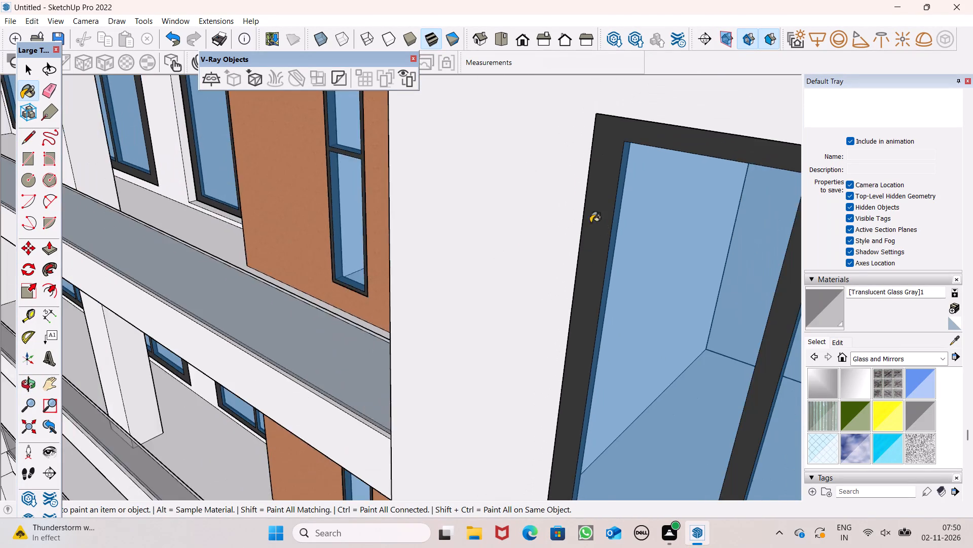
pyautogui.scroll(-6, 580, 204)
pyautogui.scroll(-6, 504, 227)
pyautogui.moveTo(507, 287); pyautogui.dragTo(933, 277, button='middle')
pyautogui.scroll(5, 467, 222)
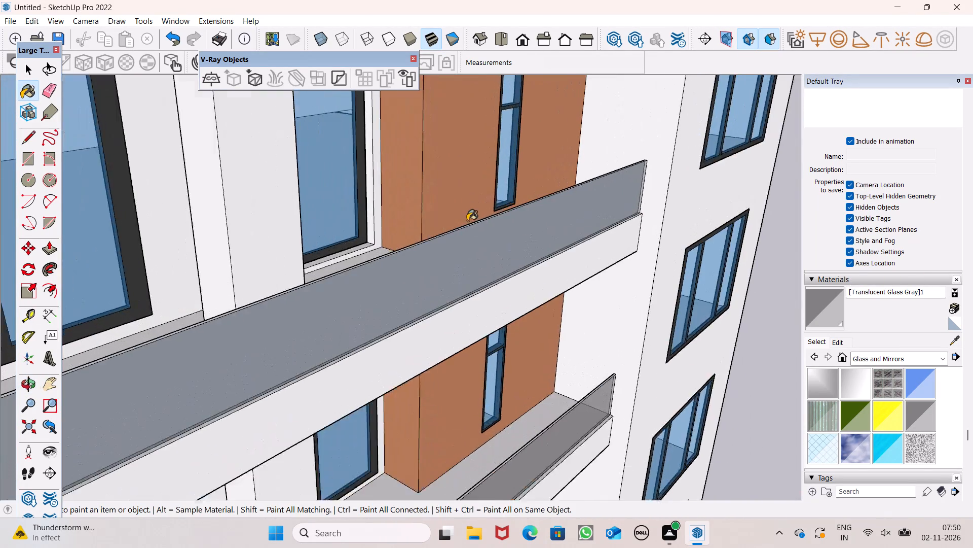
pyautogui.scroll(4, 467, 221)
pyautogui.moveTo(466, 221); pyautogui.dragTo(613, 213, button='middle')
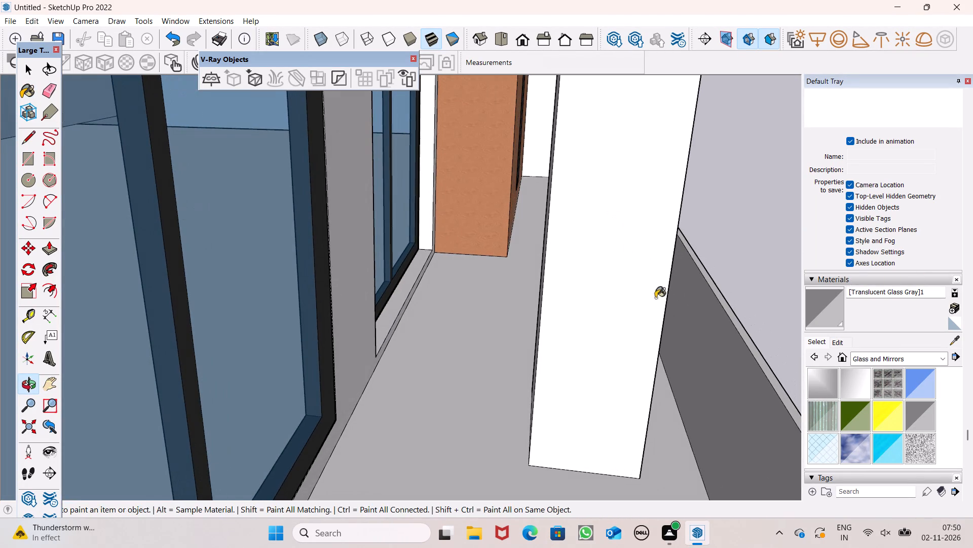
pyautogui.click(704, 330)
# Paint the lower wraparound balcony parapet's outer faces on the vertical-fin end and along the front with Translucent Glass Gray.
pyautogui.moveTo(708, 313); pyautogui.dragTo(482, 265, button='middle')
pyautogui.scroll(1, 496, 282)
pyautogui.scroll(-9, 494, 157)
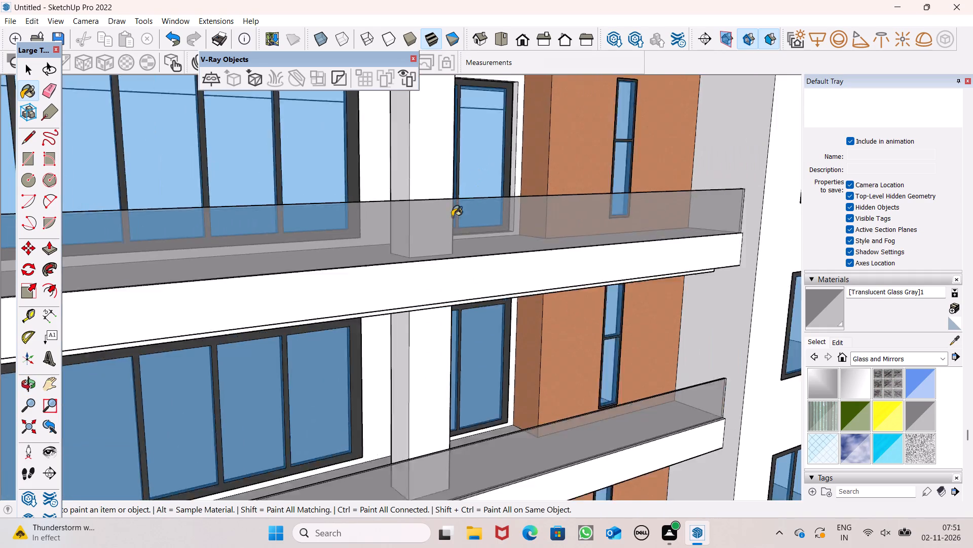
pyautogui.scroll(-5, 452, 217)
pyautogui.scroll(-7, 526, 218)
pyautogui.moveTo(578, 235); pyautogui.dragTo(457, 258, button='middle')
pyautogui.scroll(1, 458, 261)
pyautogui.scroll(-7, 447, 229)
pyautogui.moveTo(415, 135); pyautogui.dragTo(646, 238, button='middle')
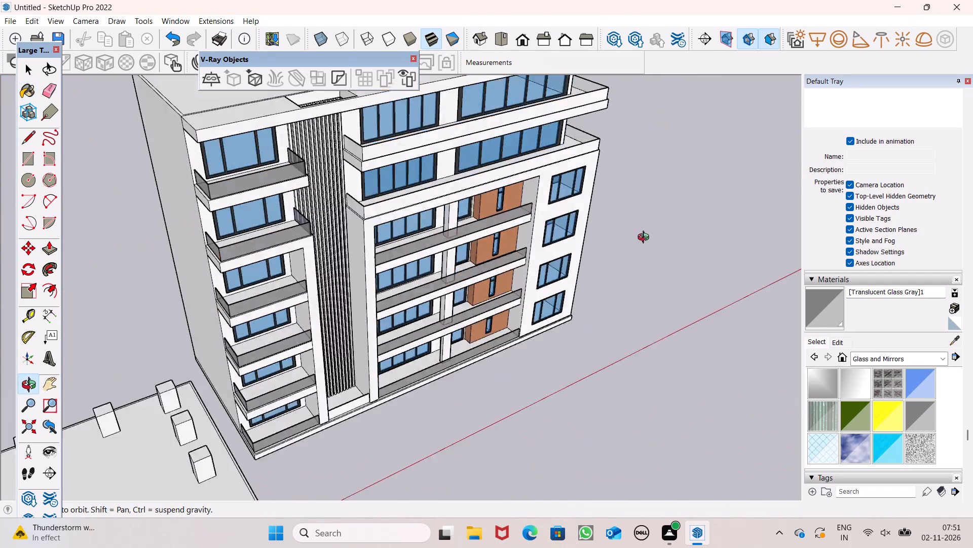
pyautogui.moveTo(646, 238); pyautogui.dragTo(700, 230, button='middle')
pyautogui.scroll(8, 431, 200)
pyautogui.scroll(6, 359, 234)
pyautogui.click(361, 217)
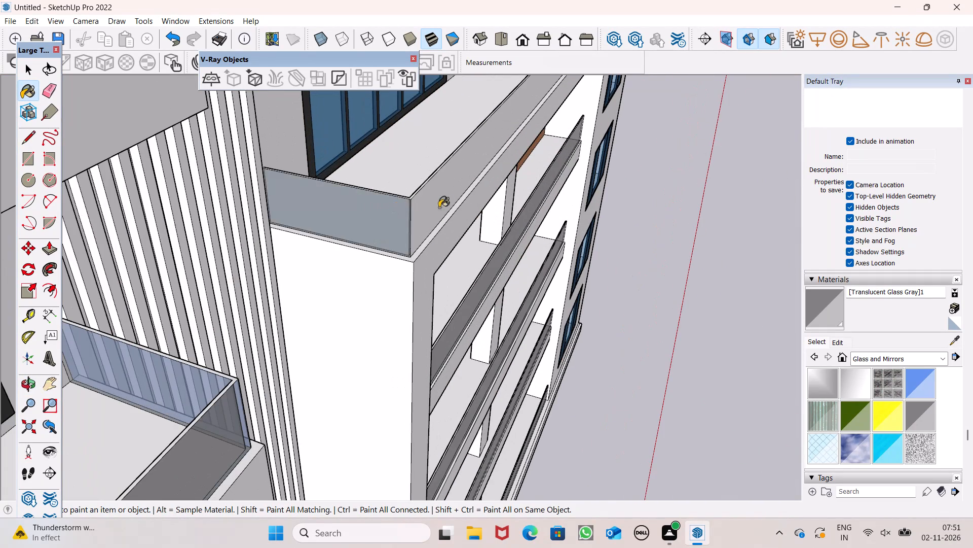
pyautogui.click(439, 207)
# Paint the inner face of the lower wraparound balcony's side parapet, opposite the vertical fins, with Translucent Glass Gray.
pyautogui.scroll(-8, 432, 194)
pyautogui.scroll(-6, 522, 163)
pyautogui.scroll(-6, 489, 190)
pyautogui.scroll(5, 538, 105)
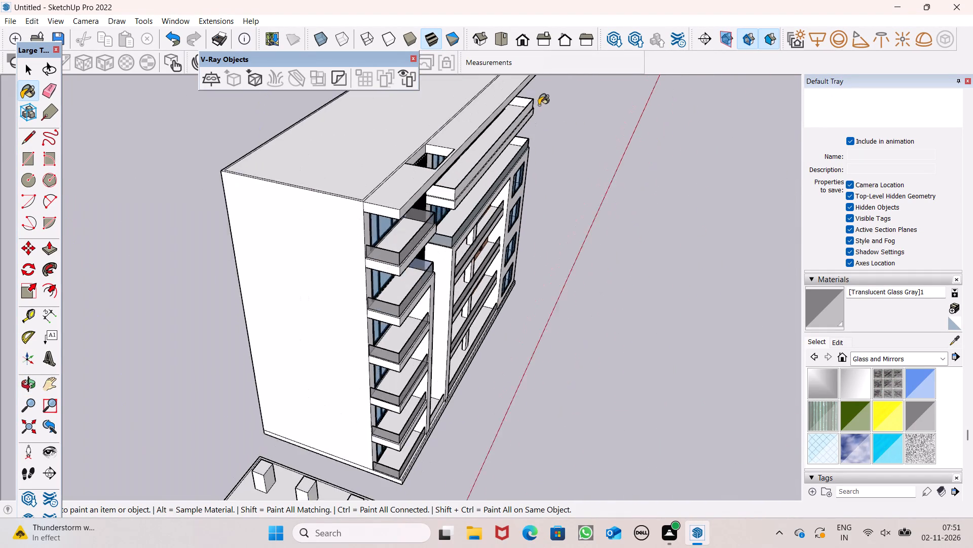
pyautogui.scroll(3, 539, 105)
pyautogui.scroll(8, 511, 150)
pyautogui.click(518, 146)
# Paint the outer side and front faces of the upper wraparound balcony parapet with Translucent Glass Gray.
pyautogui.scroll(-6, 536, 158)
pyautogui.moveTo(453, 280); pyautogui.dragTo(206, 257, button='middle')
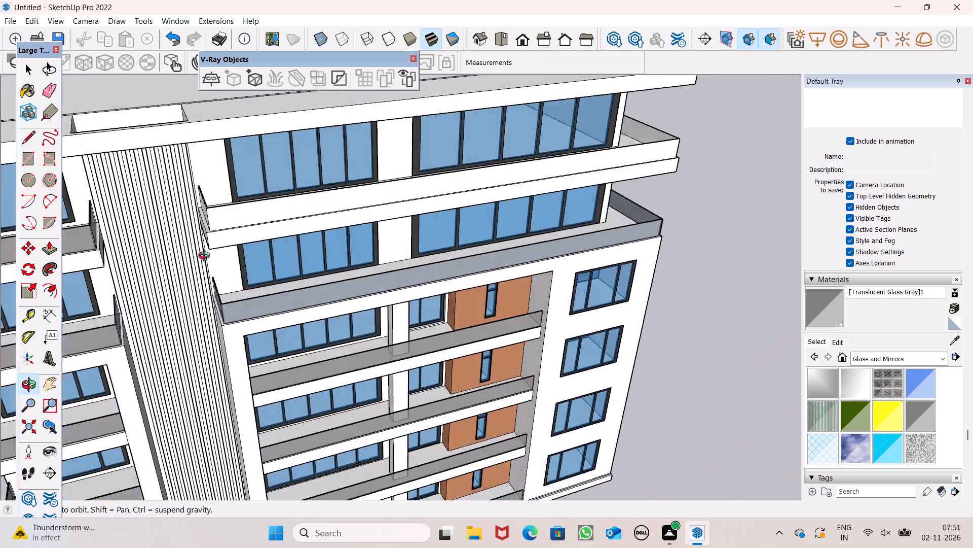
pyautogui.moveTo(206, 257); pyautogui.dragTo(198, 253, button='middle')
pyautogui.scroll(1, 198, 253)
pyautogui.scroll(-3, 561, 236)
pyautogui.moveTo(610, 257); pyautogui.dragTo(421, 263, button='middle')
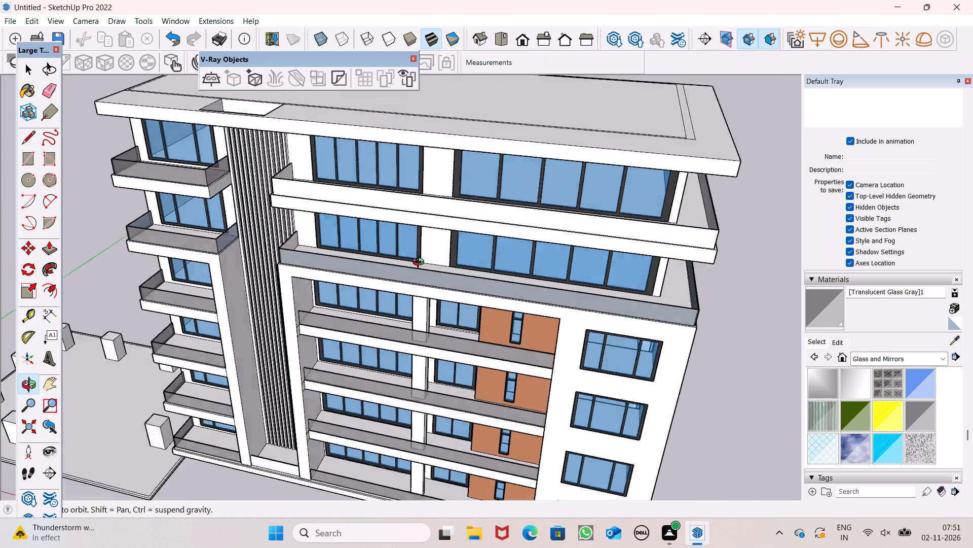
pyautogui.moveTo(421, 263); pyautogui.dragTo(307, 259, button='middle')
pyautogui.scroll(5, 644, 263)
pyautogui.click(547, 334)
pyautogui.click(509, 337)
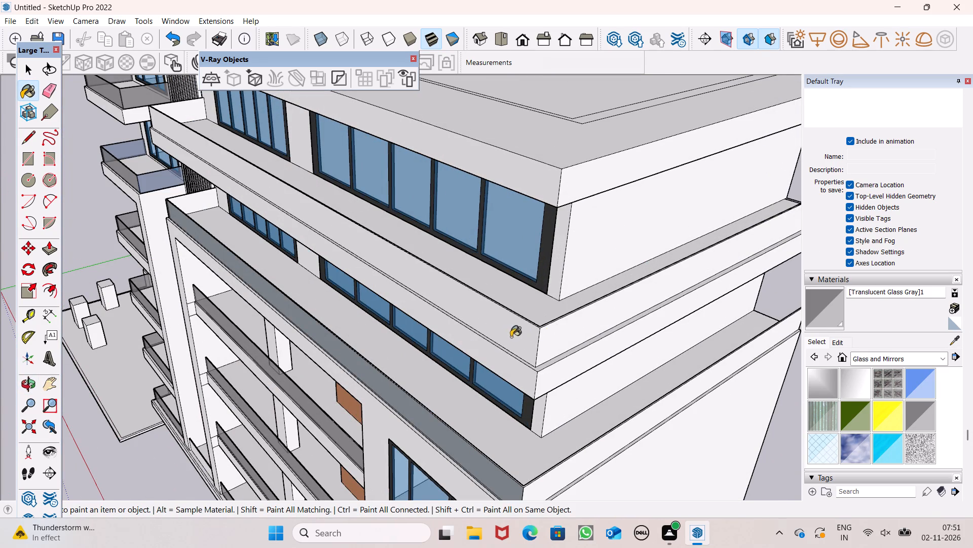
# Paint the inner faces of the upper wraparound balcony's front and side parapets with Translucent Glass Gray.
pyautogui.moveTo(571, 321); pyautogui.dragTo(338, 321, button='middle')
pyautogui.scroll(1, 338, 322)
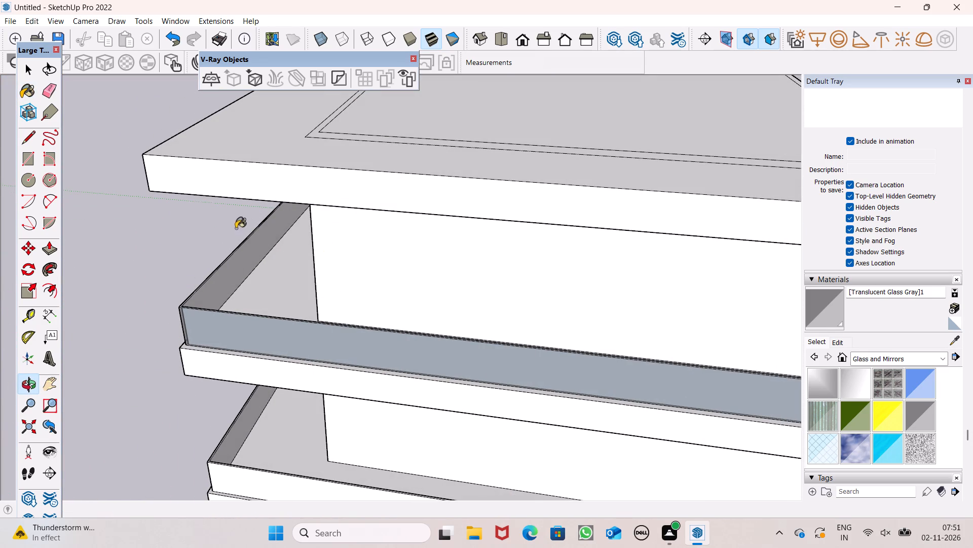
pyautogui.click(236, 242)
pyautogui.moveTo(404, 255); pyautogui.dragTo(972, 212, button='middle')
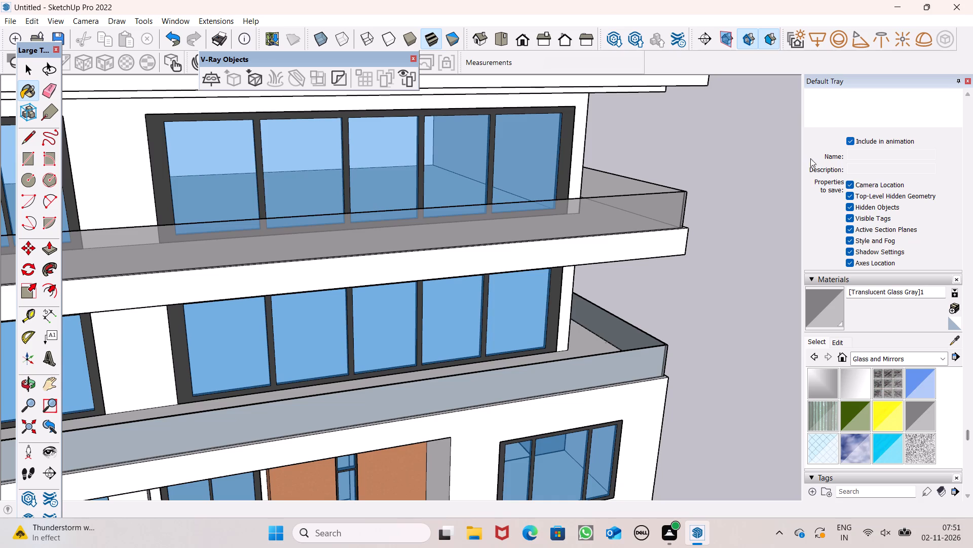
pyautogui.scroll(4, 626, 163)
pyautogui.click(618, 205)
# Paint the inner face of the upper wraparound balcony's end parapet beside the vertical fins with Translucent Glass Gray.
pyautogui.scroll(-13, 635, 155)
pyautogui.moveTo(631, 227); pyautogui.dragTo(200, 256, button='middle')
pyautogui.scroll(8, 260, 168)
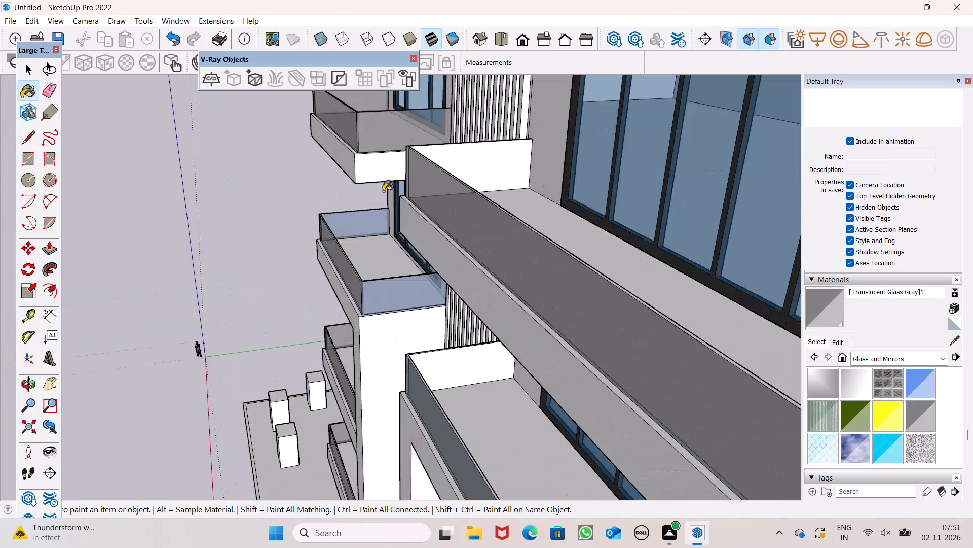
pyautogui.click(475, 172)
# Paint the outer face of the lower wraparound balcony's side parapet with Translucent Glass Gray, undoing any fill that spreads to the floor.
pyautogui.scroll(-16, 439, 155)
pyautogui.moveTo(422, 238); pyautogui.dragTo(647, 254, button='middle')
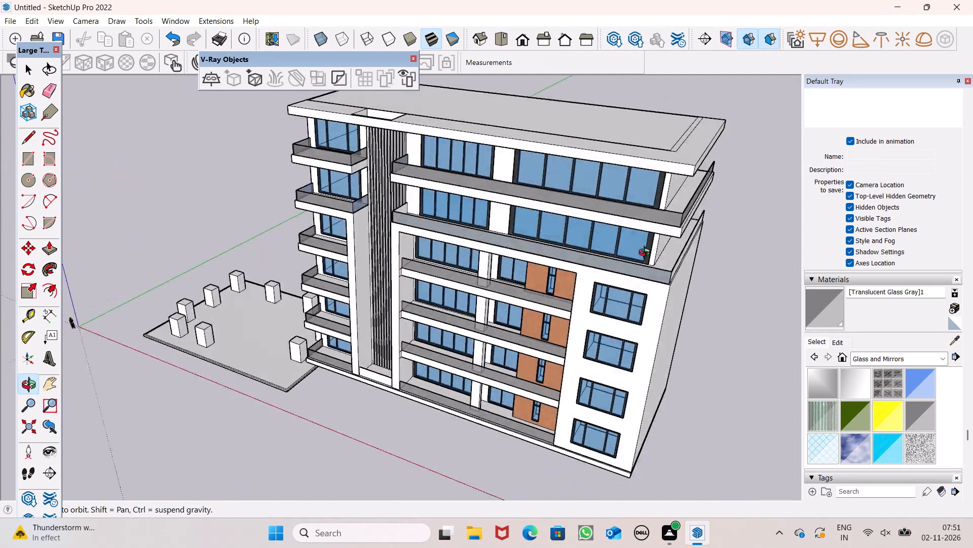
pyautogui.moveTo(647, 254); pyautogui.dragTo(665, 231, button='middle')
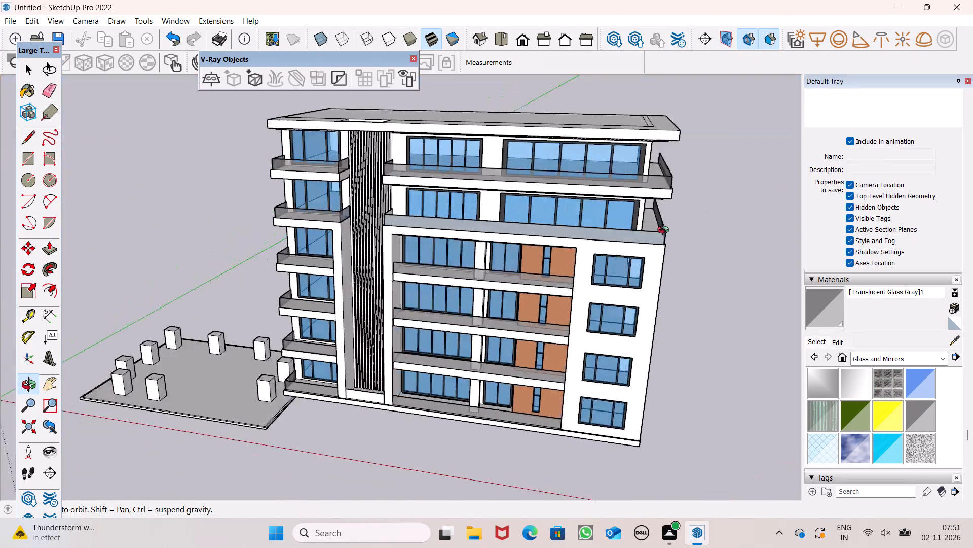
pyautogui.moveTo(665, 231); pyautogui.dragTo(467, 314, button='middle')
pyautogui.scroll(8, 585, 392)
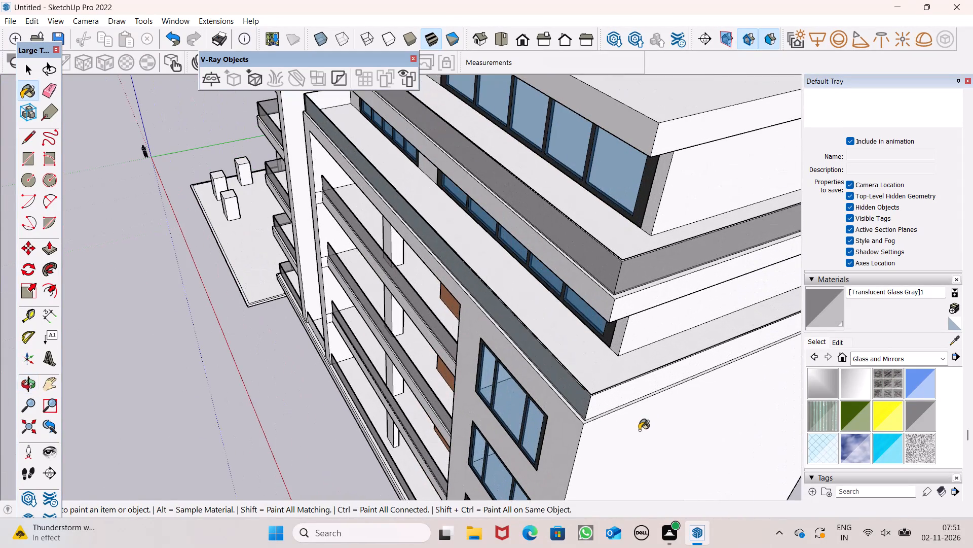
pyautogui.click(595, 390)
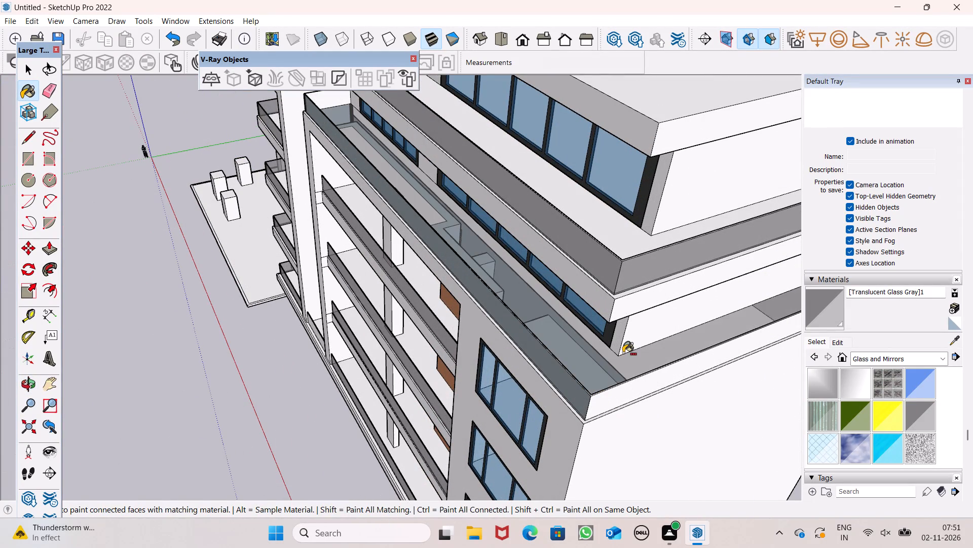
pyautogui.hotkey('ctrl', 'z')
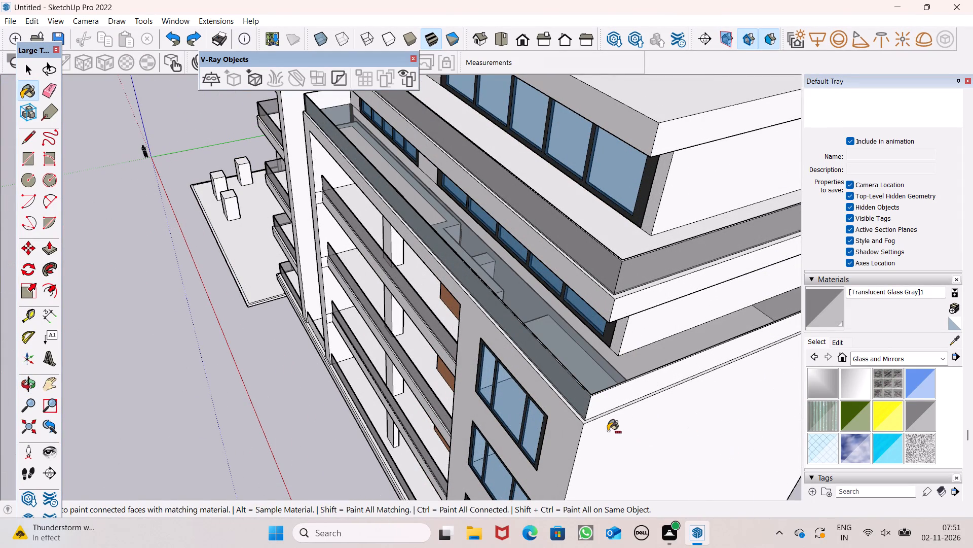
pyautogui.click(610, 404)
# Repaint the inner face of the lower wraparound balcony's side parapet with Translucent Glass Gray.
pyautogui.scroll(-5, 476, 325)
pyautogui.moveTo(481, 314); pyautogui.dragTo(616, 56, button='middle')
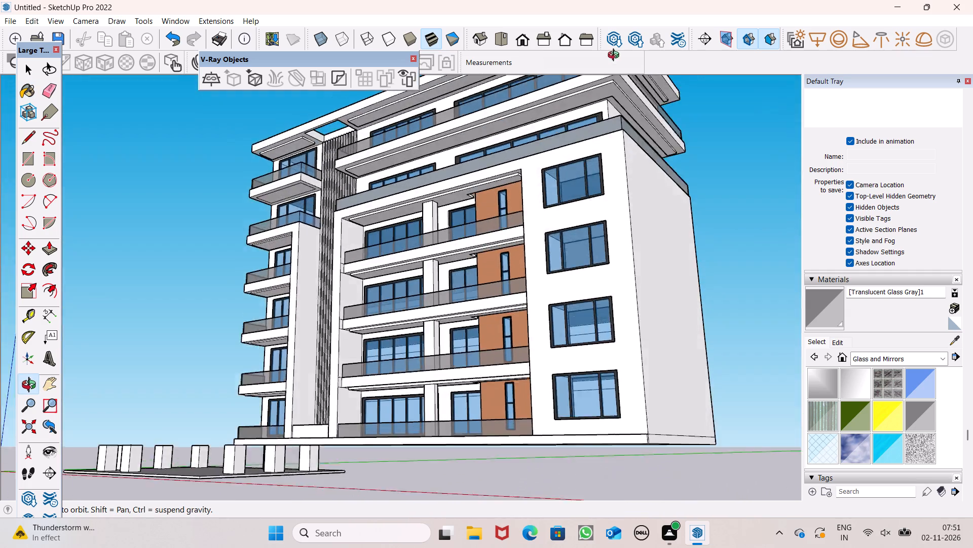
pyautogui.moveTo(616, 56); pyautogui.dragTo(804, 180, button='middle')
pyautogui.moveTo(391, 184); pyautogui.dragTo(701, 271, button='middle')
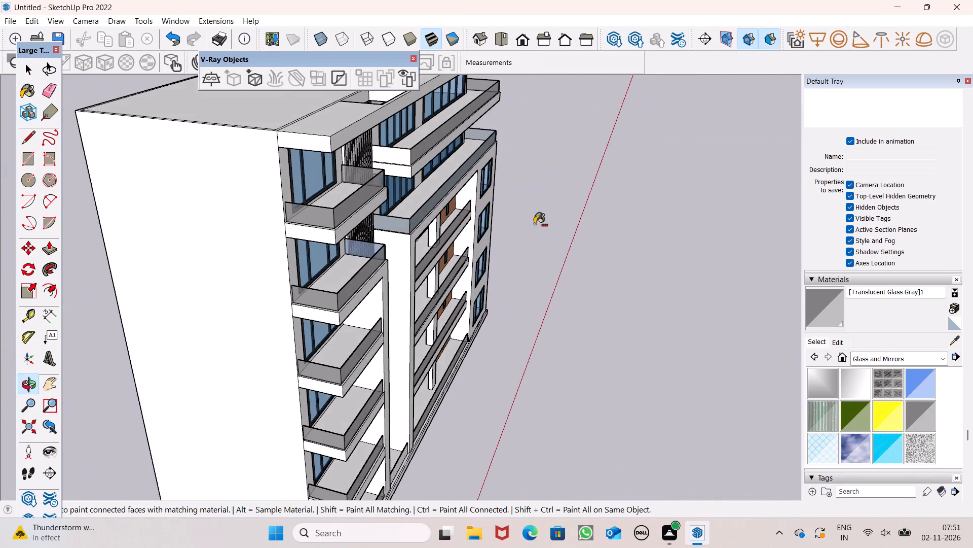
pyautogui.scroll(9, 259, 188)
pyautogui.scroll(6, 573, 87)
pyautogui.click(519, 115)
# Paint the inner face of the lower wraparound balcony's front parapet with Translucent Glass Gray.
pyautogui.scroll(-6, 526, 99)
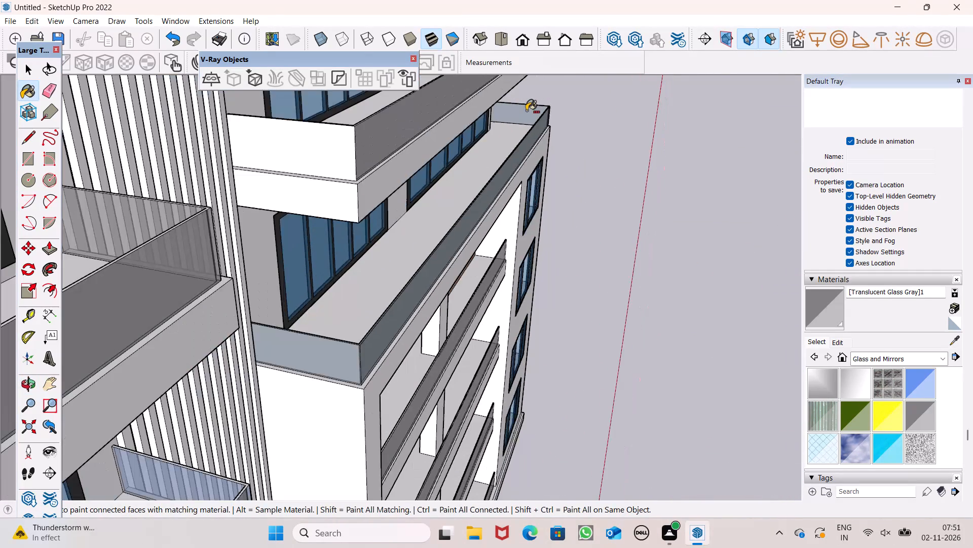
pyautogui.scroll(-1, 580, 149)
pyautogui.moveTo(481, 241); pyautogui.dragTo(23, 225, button='middle')
pyautogui.scroll(1, 67, 233)
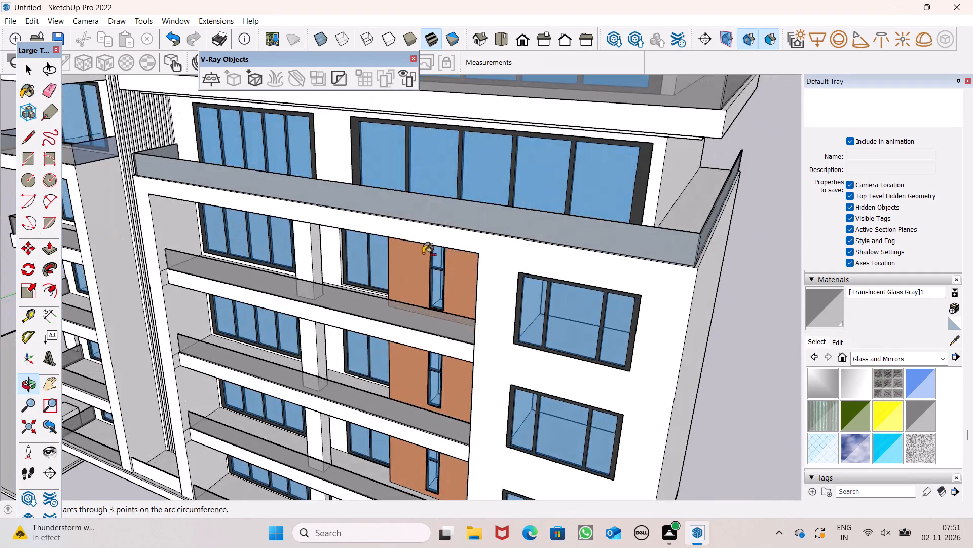
pyautogui.moveTo(424, 254); pyautogui.dragTo(88, 201, button='middle')
pyautogui.scroll(1, 88, 201)
pyautogui.scroll(-6, 253, 189)
pyautogui.moveTo(424, 196); pyautogui.dragTo(217, 351, button='middle')
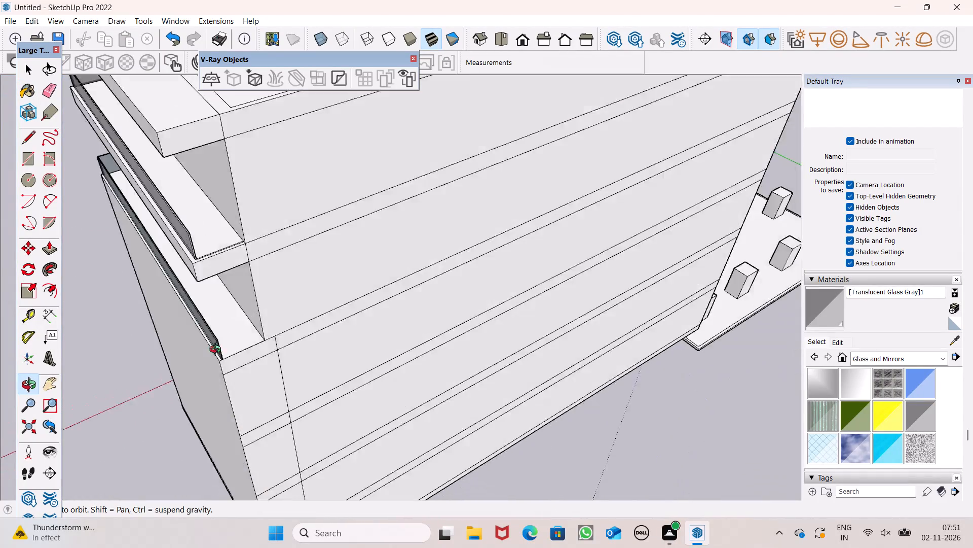
pyautogui.moveTo(217, 351); pyautogui.dragTo(405, 318, button='middle')
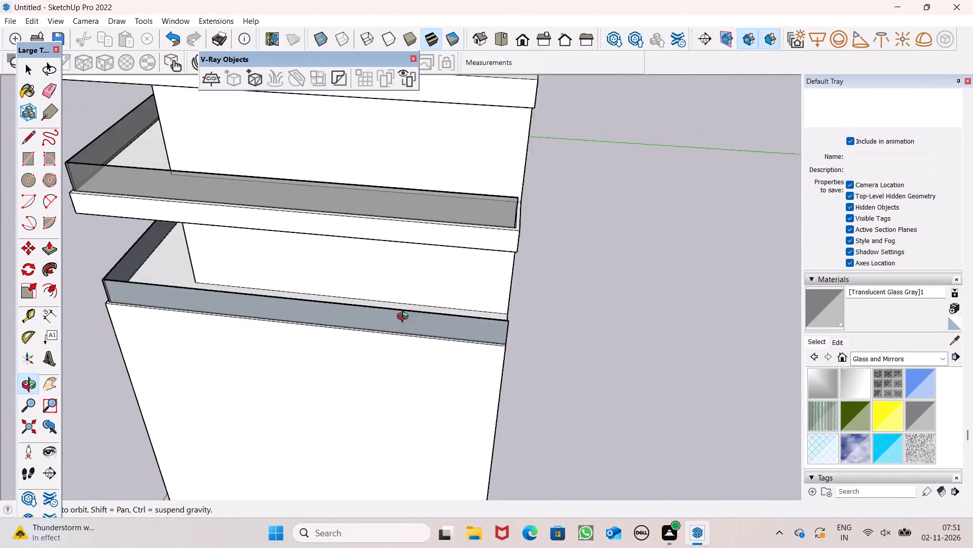
pyautogui.moveTo(405, 318); pyautogui.dragTo(337, 305, button='middle')
pyautogui.scroll(9, 122, 209)
pyautogui.click(103, 209)
# Apply Translucent Glass Gray once more to the inner face of the lower wraparound balcony's side parapet.
pyautogui.scroll(-3, 213, 251)
pyautogui.moveTo(146, 297); pyautogui.dragTo(454, 230, button='middle')
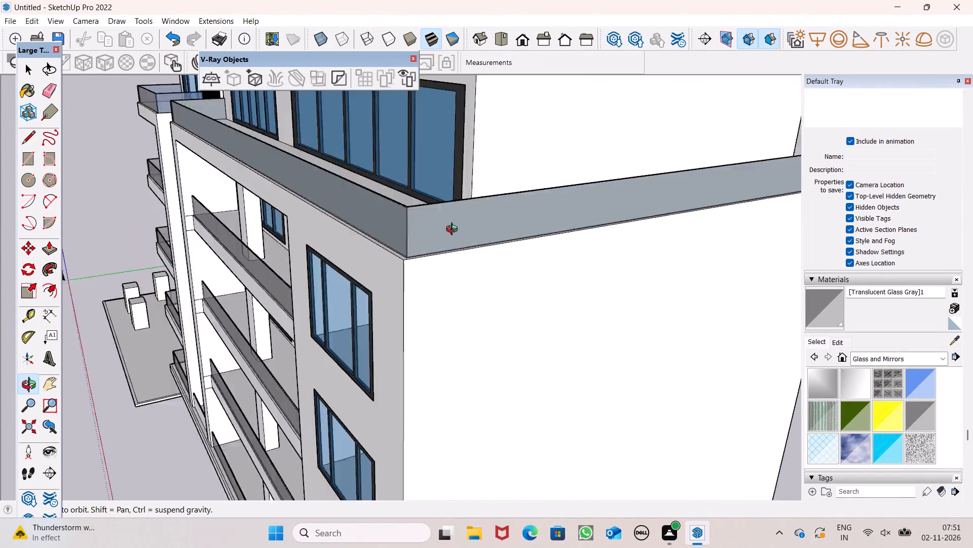
pyautogui.moveTo(454, 230); pyautogui.dragTo(899, 273, button='middle')
pyautogui.scroll(6, 618, 98)
pyautogui.click(613, 136)
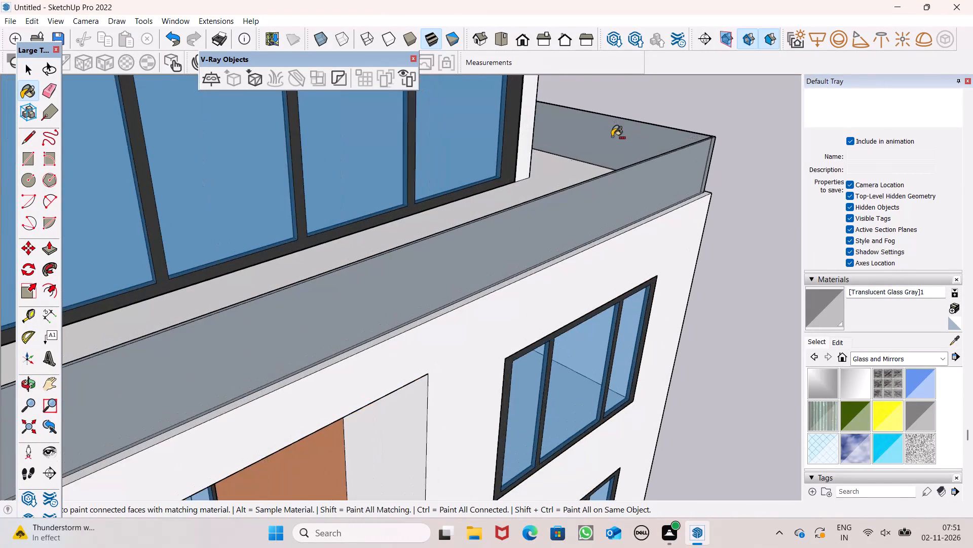
# Reselect Translucent Glass Gray and repaint the lower wraparound balcony's front parapet from outside, near the side corner.
pyautogui.scroll(-4, 613, 137)
pyautogui.moveTo(717, 216); pyautogui.dragTo(472, 207, button='middle')
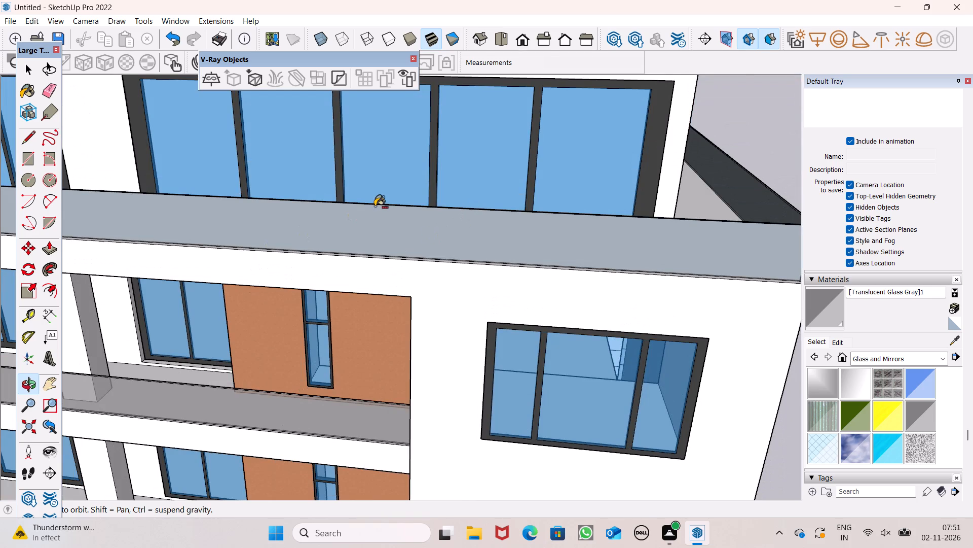
pyautogui.scroll(-4, 376, 207)
pyautogui.click(815, 314)
pyautogui.click(585, 222)
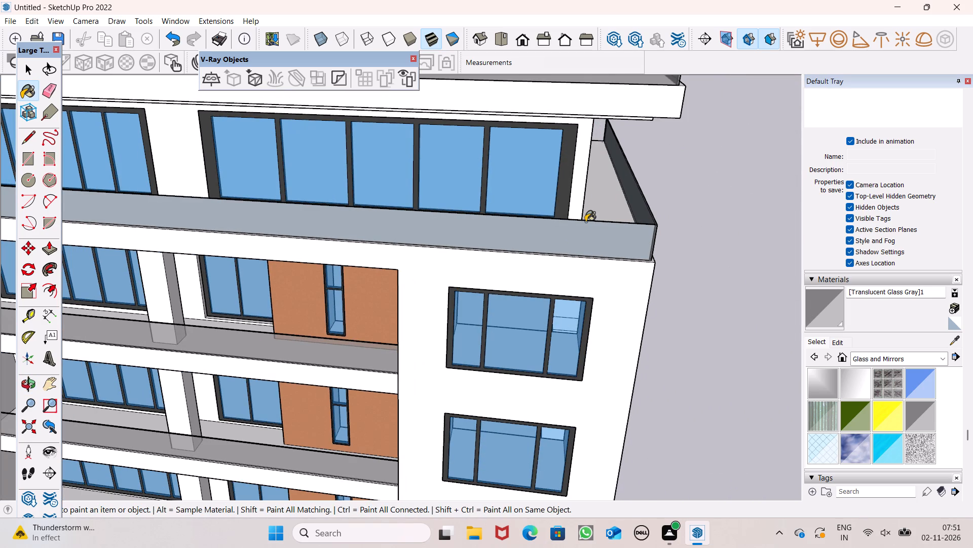
pyautogui.click(597, 234)
# Repaint the wraparound balconies' side parapets near their open rear ends with Translucent Glass Gray.
pyautogui.moveTo(645, 264); pyautogui.dragTo(180, 332, button='middle')
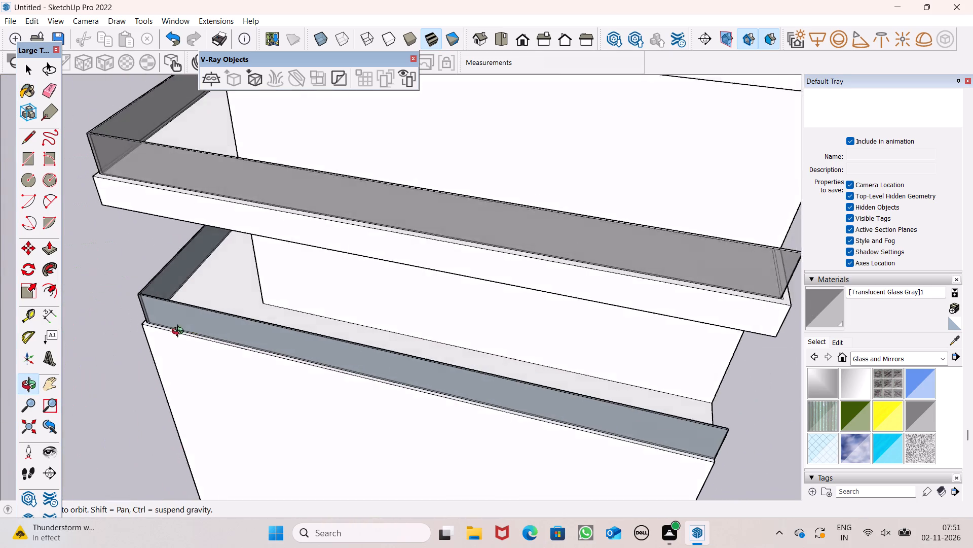
pyautogui.moveTo(180, 332); pyautogui.dragTo(154, 305, button='middle')
pyautogui.scroll(8, 129, 270)
pyautogui.scroll(1, 177, 239)
pyautogui.scroll(-6, 182, 243)
pyautogui.moveTo(298, 291); pyautogui.dragTo(306, 313, button='middle')
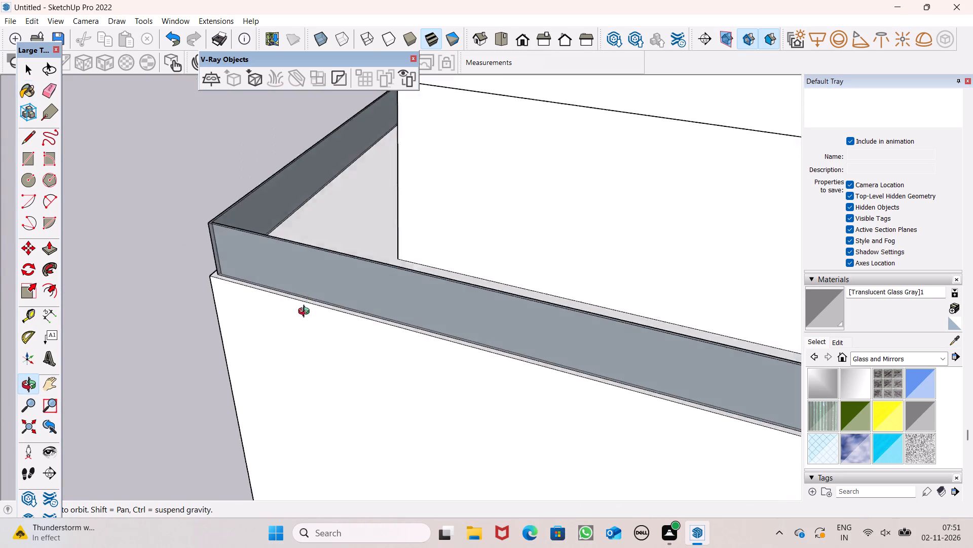
pyautogui.moveTo(306, 313); pyautogui.dragTo(96, 300, button='middle')
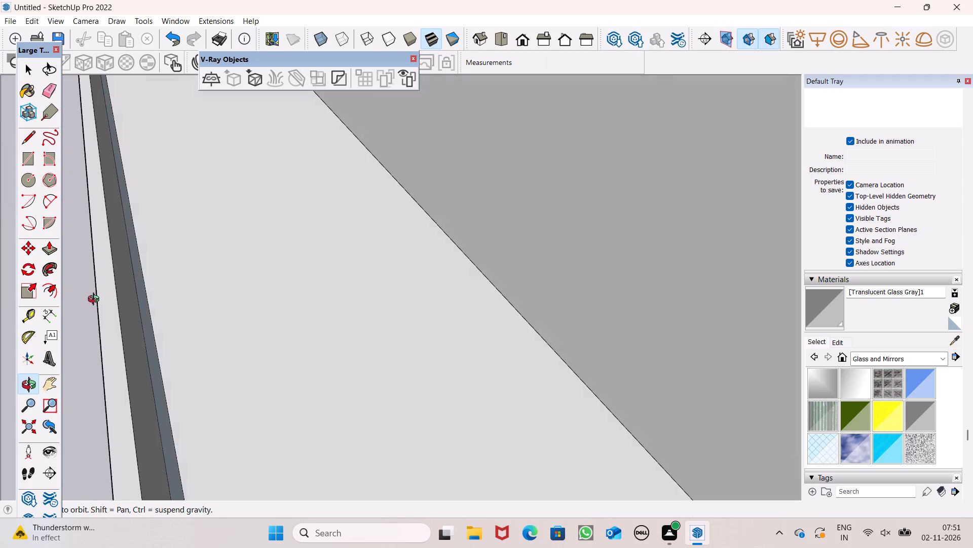
pyautogui.moveTo(96, 300); pyautogui.dragTo(116, 258, button='middle')
pyautogui.click(192, 121)
pyautogui.moveTo(296, 272); pyautogui.dragTo(244, 288, button='middle')
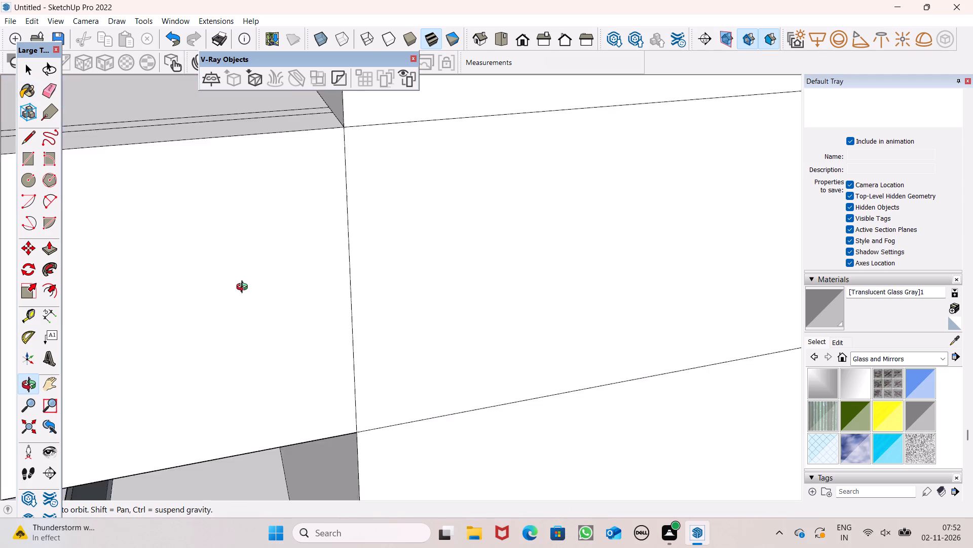
pyautogui.moveTo(244, 288); pyautogui.dragTo(240, 298, button='middle')
pyautogui.scroll(1, 240, 301)
pyautogui.scroll(-7, 413, 233)
pyautogui.scroll(-7, 290, 228)
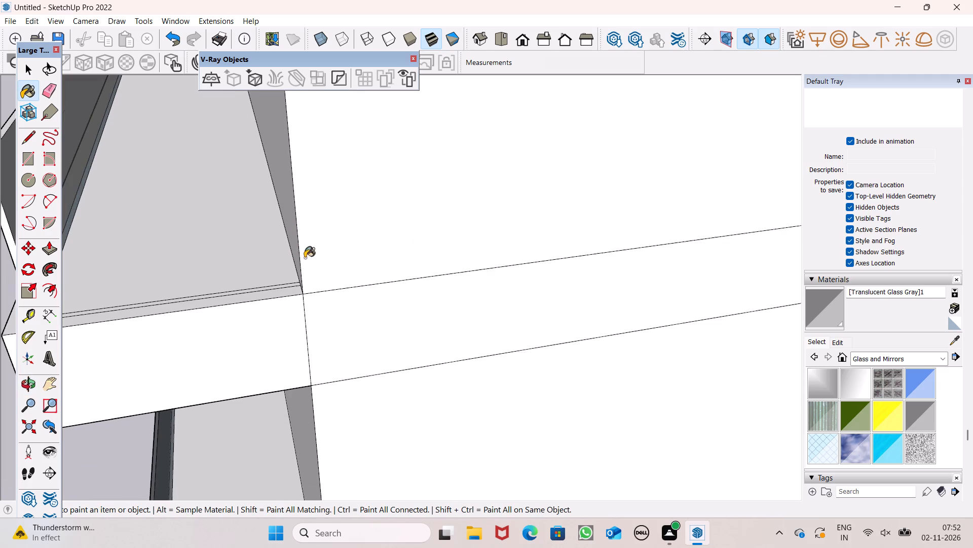
pyautogui.click(74, 115)
# Paint the short end parapet of the upper wraparound balcony, beside the vertical fins, with Translucent Glass Gray.
pyautogui.moveTo(170, 177); pyautogui.dragTo(455, 188, button='middle')
pyautogui.scroll(-9, 454, 199)
pyautogui.scroll(-6, 447, 242)
pyautogui.moveTo(405, 358); pyautogui.dragTo(726, 200, button='middle')
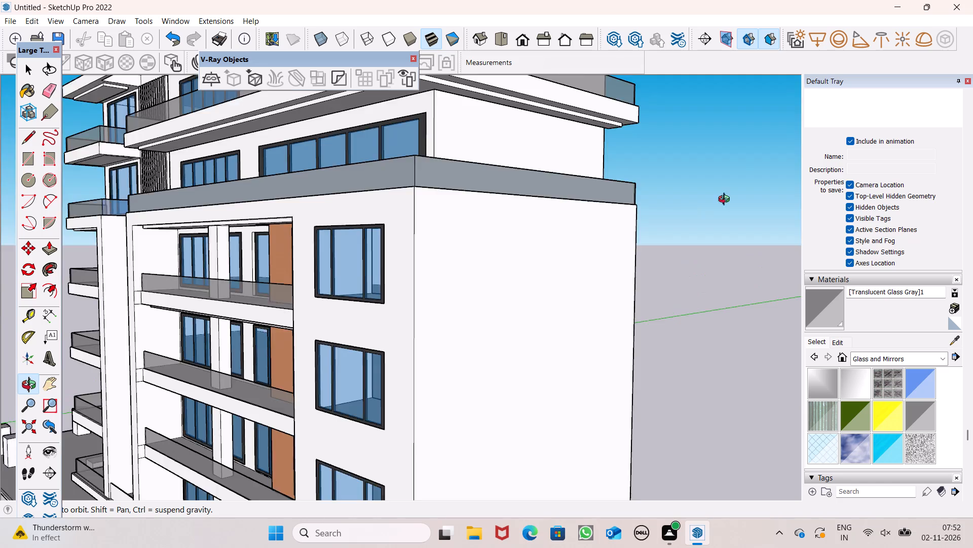
pyautogui.moveTo(726, 200); pyautogui.dragTo(895, 306, button='middle')
pyautogui.scroll(1, 895, 304)
pyautogui.scroll(-1, 842, 302)
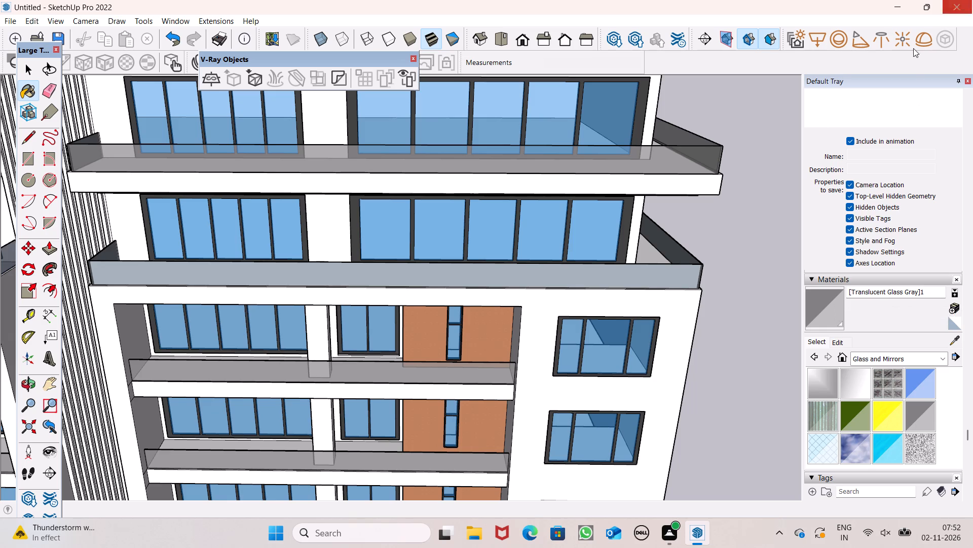
pyautogui.scroll(-6, 611, 194)
pyautogui.moveTo(307, 320); pyautogui.dragTo(509, 314, button='middle')
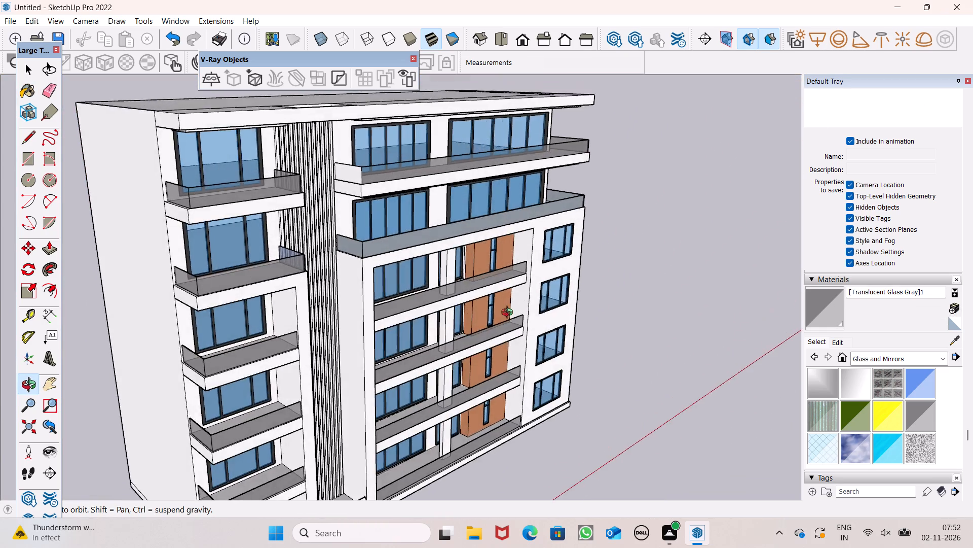
pyautogui.moveTo(509, 314); pyautogui.dragTo(515, 358, button='middle')
pyautogui.scroll(6, 358, 210)
pyautogui.click(357, 205)
# Paint the inner face of the lower wraparound balcony's short end parapet, next to the vertical fins, with Translucent Glass Gray.
pyautogui.moveTo(405, 173); pyautogui.dragTo(211, 219, button='middle')
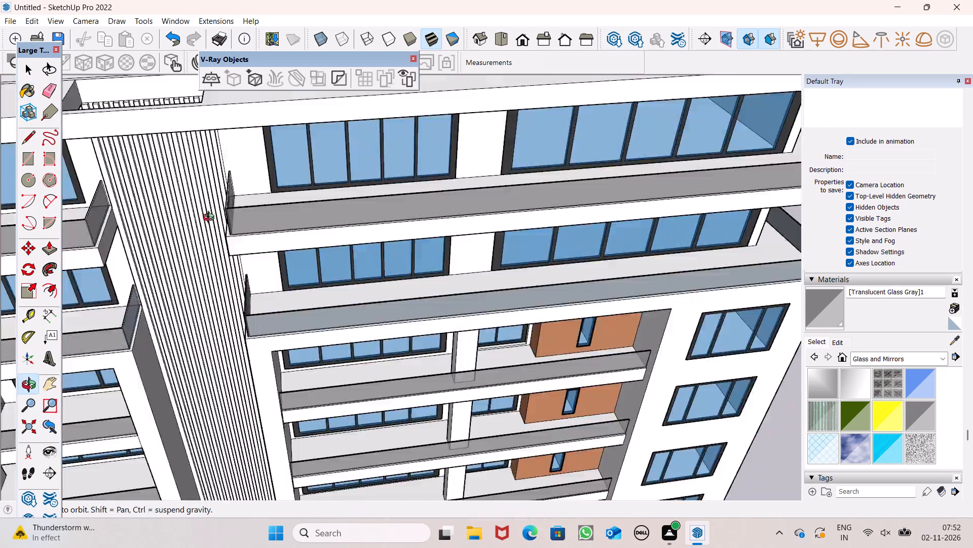
pyautogui.moveTo(211, 219); pyautogui.dragTo(646, 128, button='middle')
pyautogui.moveTo(500, 148); pyautogui.dragTo(427, 161, button='middle')
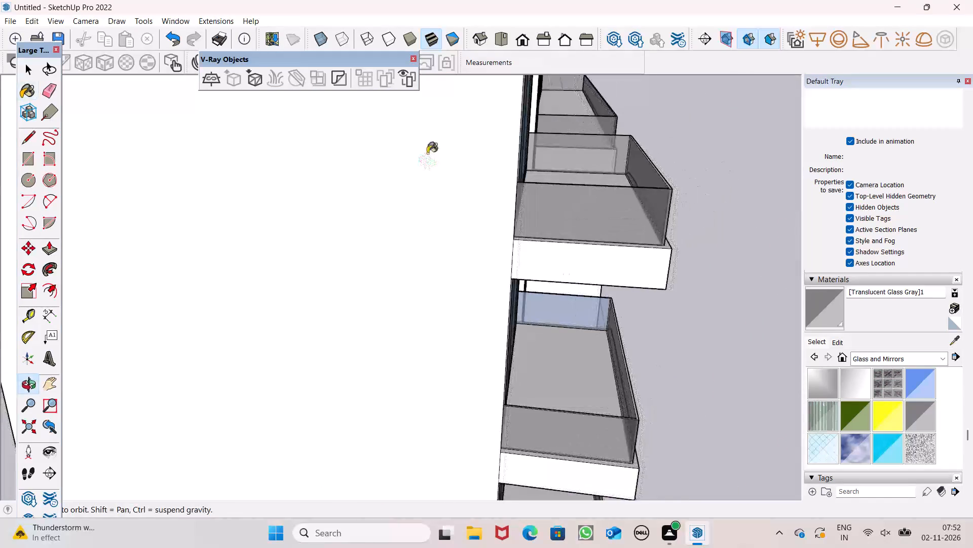
pyautogui.scroll(-6, 436, 162)
pyautogui.scroll(8, 531, 114)
pyautogui.scroll(-4, 571, 95)
pyautogui.moveTo(640, 149); pyautogui.dragTo(347, 185, button='middle')
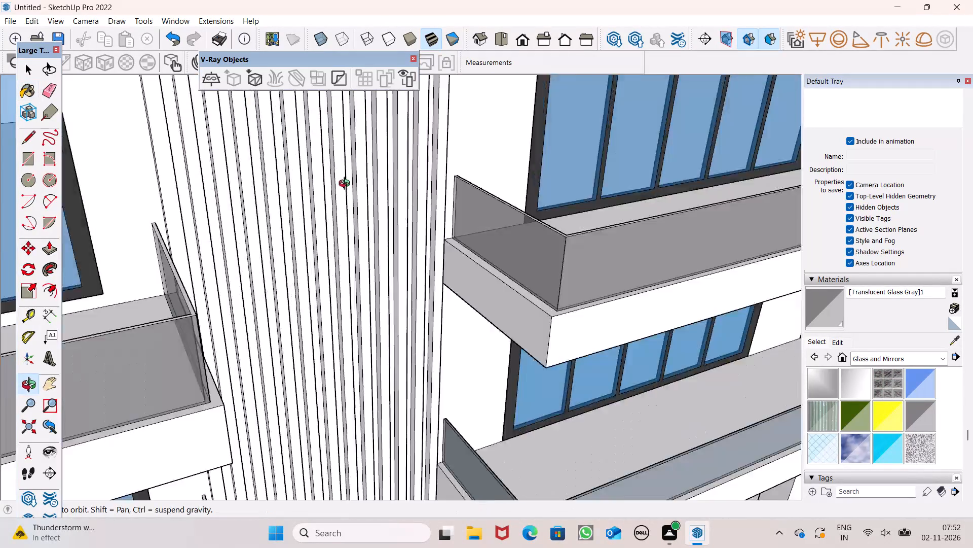
pyautogui.moveTo(347, 185); pyautogui.dragTo(197, 184, button='middle')
pyautogui.scroll(-11, 359, 194)
pyautogui.moveTo(476, 291); pyautogui.dragTo(493, 253, button='middle')
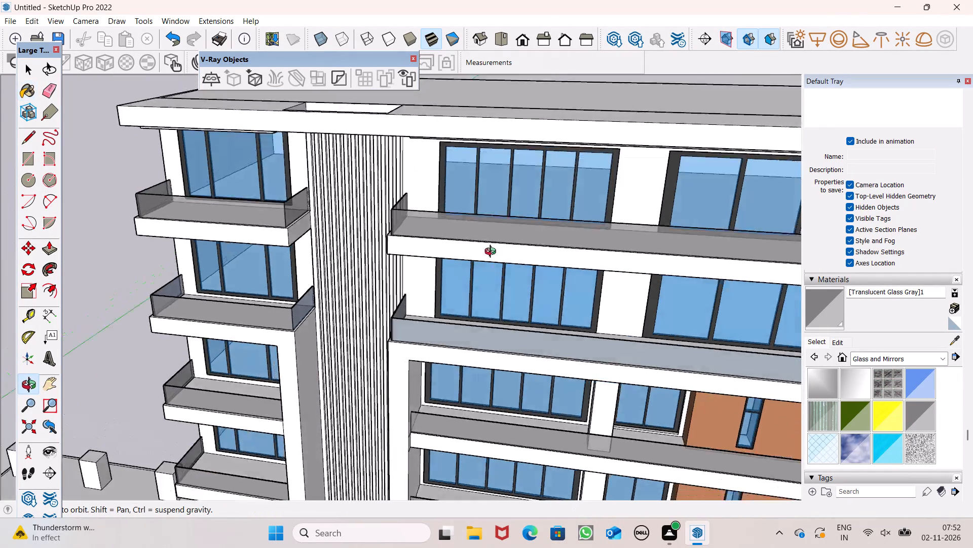
pyautogui.moveTo(493, 253); pyautogui.dragTo(416, 207, button='middle')
pyautogui.scroll(-9, 327, 291)
pyautogui.moveTo(554, 398); pyautogui.dragTo(345, 378, button='middle')
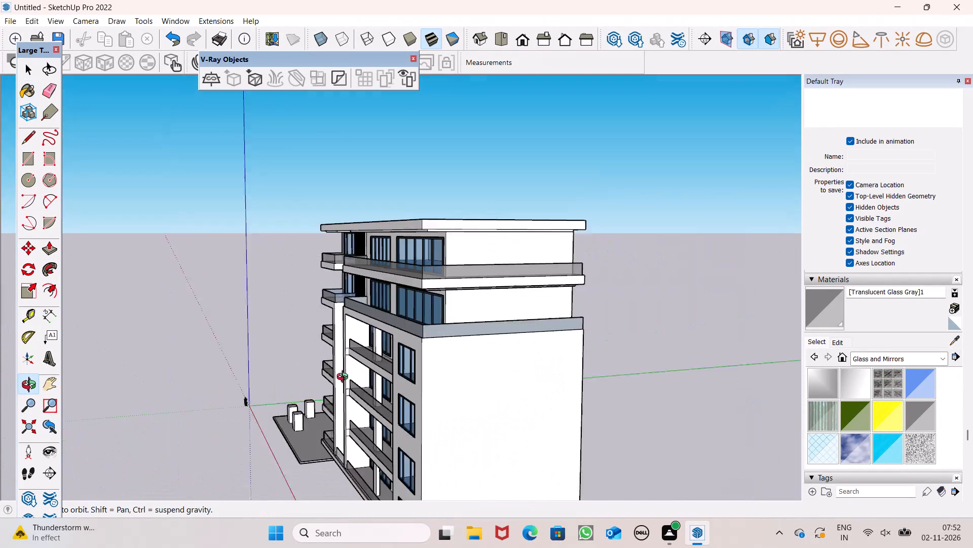
pyautogui.moveTo(345, 378); pyautogui.dragTo(193, 430, button='middle')
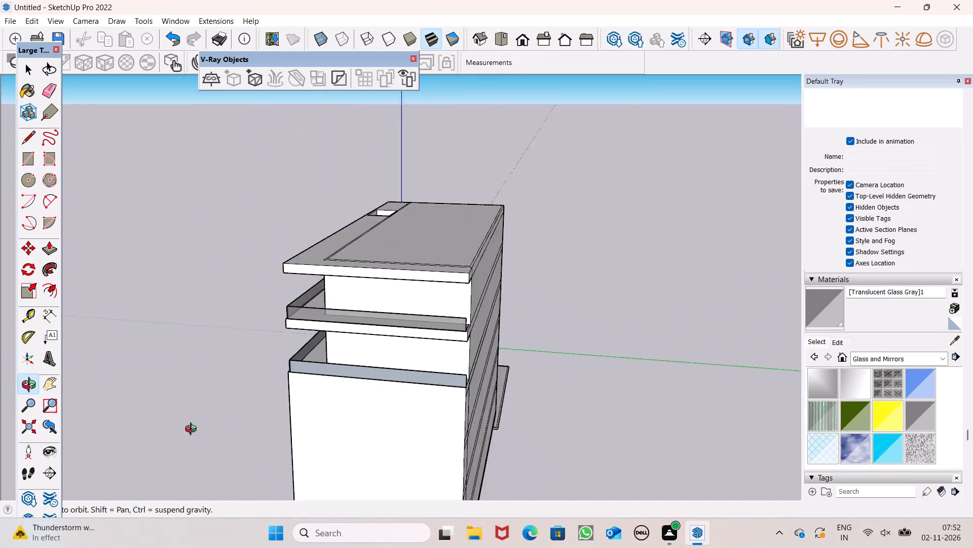
pyautogui.moveTo(193, 430); pyautogui.dragTo(294, 358, button='middle')
pyautogui.scroll(16, 375, 285)
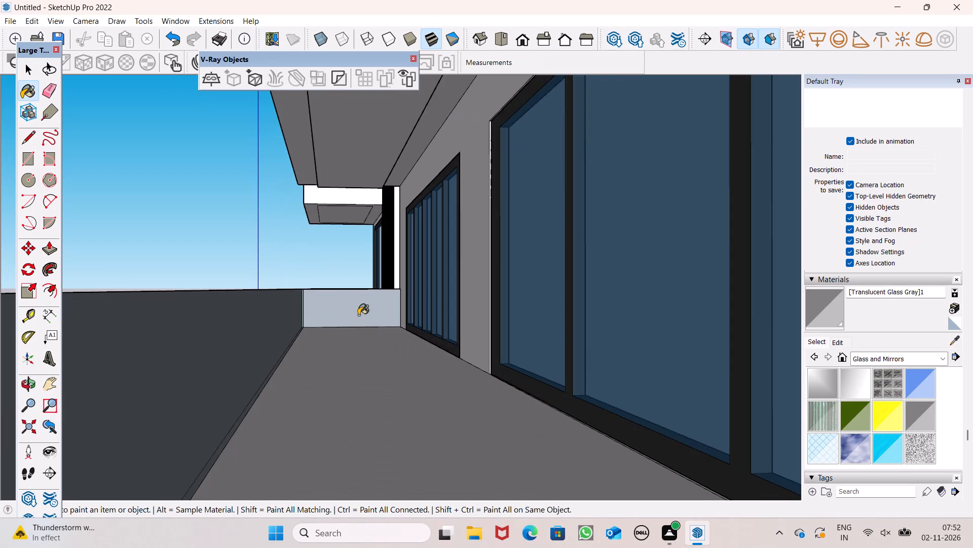
pyautogui.click(358, 315)
# Apply Translucent Glass Gray again to the inner face of the lower wraparound balcony's short end parapet and the adjoining corner.
pyautogui.scroll(-5, 359, 315)
pyautogui.moveTo(367, 323); pyautogui.dragTo(403, 321, button='middle')
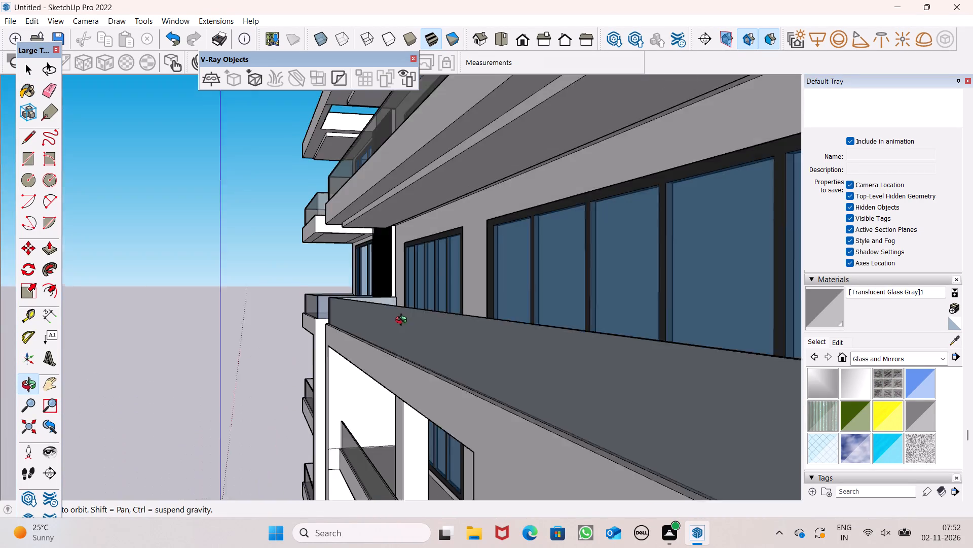
pyautogui.moveTo(403, 321); pyautogui.dragTo(378, 349, button='middle')
pyautogui.scroll(7, 357, 416)
pyautogui.scroll(2, 404, 494)
pyautogui.moveTo(387, 507); pyautogui.dragTo(292, 483, button='middle')
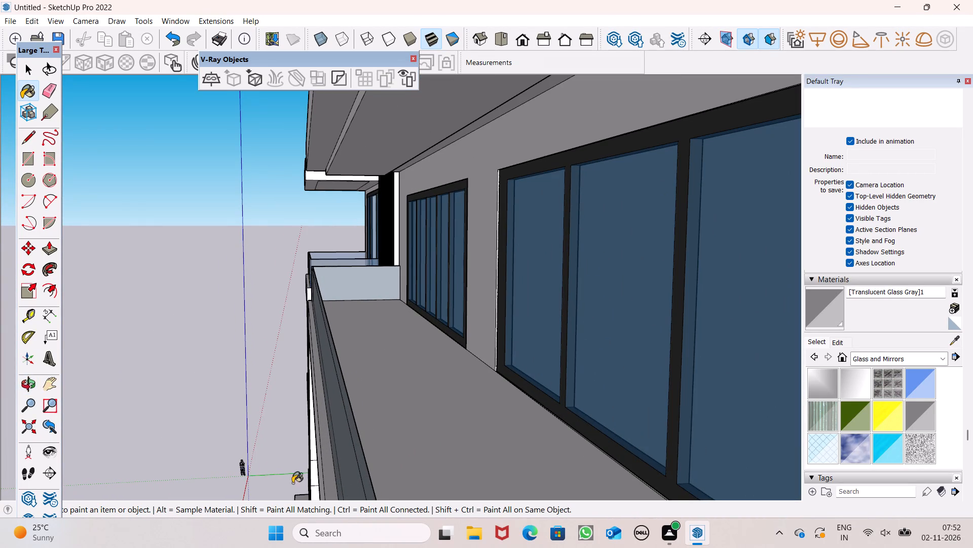
pyautogui.moveTo(292, 483); pyautogui.dragTo(247, 468, button='middle')
pyautogui.moveTo(436, 377); pyautogui.dragTo(393, 367, button='middle')
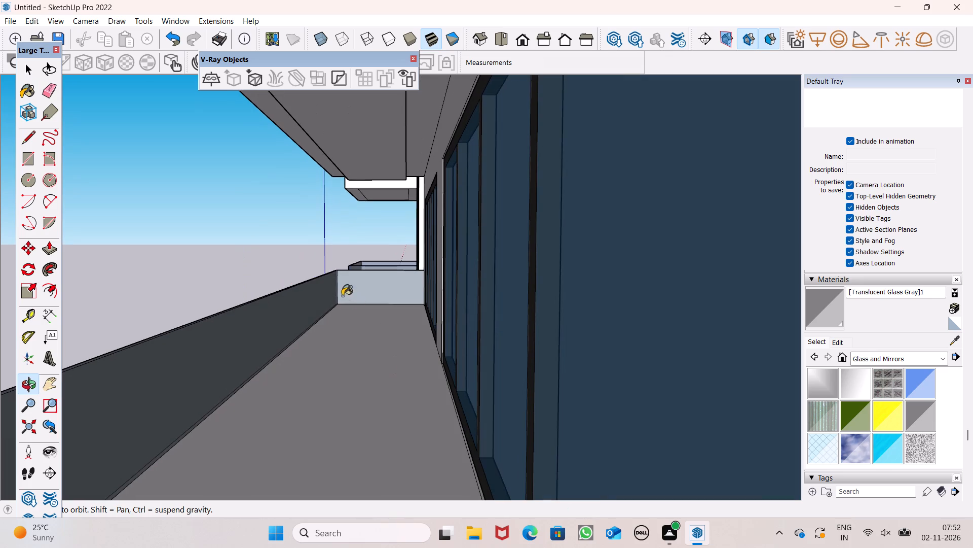
pyautogui.click(330, 288)
pyautogui.click(350, 279)
# Erase the short edge dividing the narrow floor strip at the foot of the side parapet, at the upper wraparound balcony's open rear end.
pyautogui.scroll(-4, 345, 255)
pyautogui.scroll(-3, 205, 347)
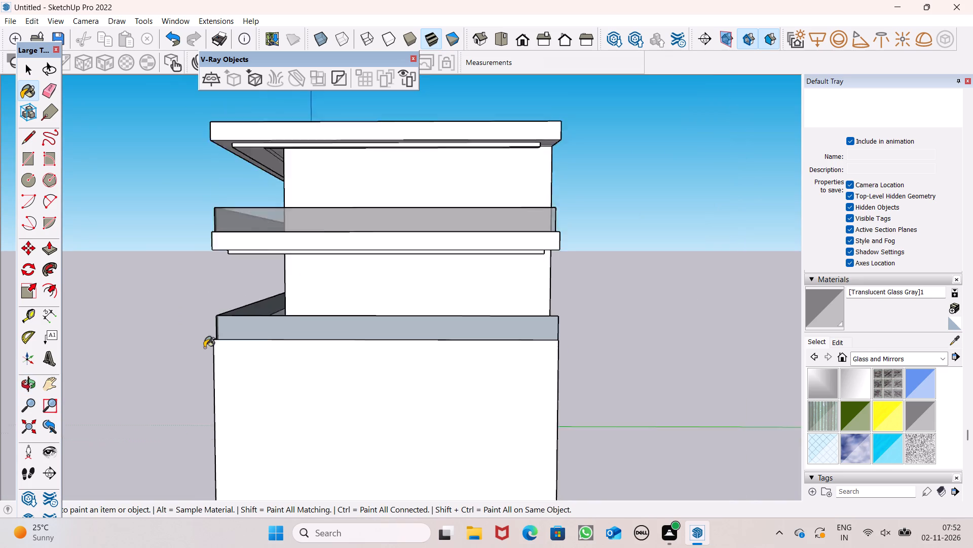
pyautogui.scroll(-2, 204, 348)
pyautogui.moveTo(445, 379); pyautogui.dragTo(514, 452, button='middle')
pyautogui.scroll(9, 319, 470)
pyautogui.moveTo(312, 437); pyautogui.dragTo(321, 547, button='middle')
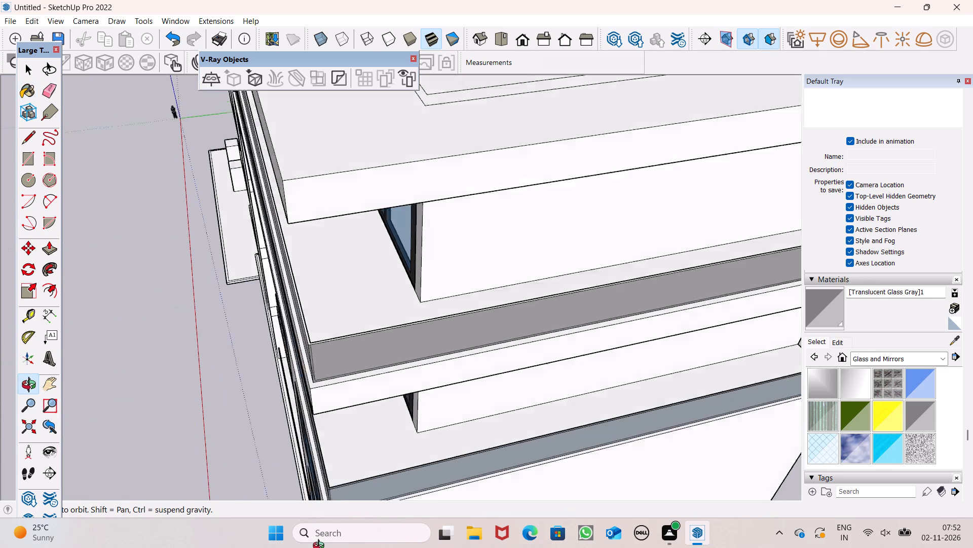
pyautogui.moveTo(321, 547); pyautogui.dragTo(60, 376, button='middle')
pyautogui.scroll(1, 54, 375)
pyautogui.moveTo(544, 339); pyautogui.dragTo(533, 339, button='middle')
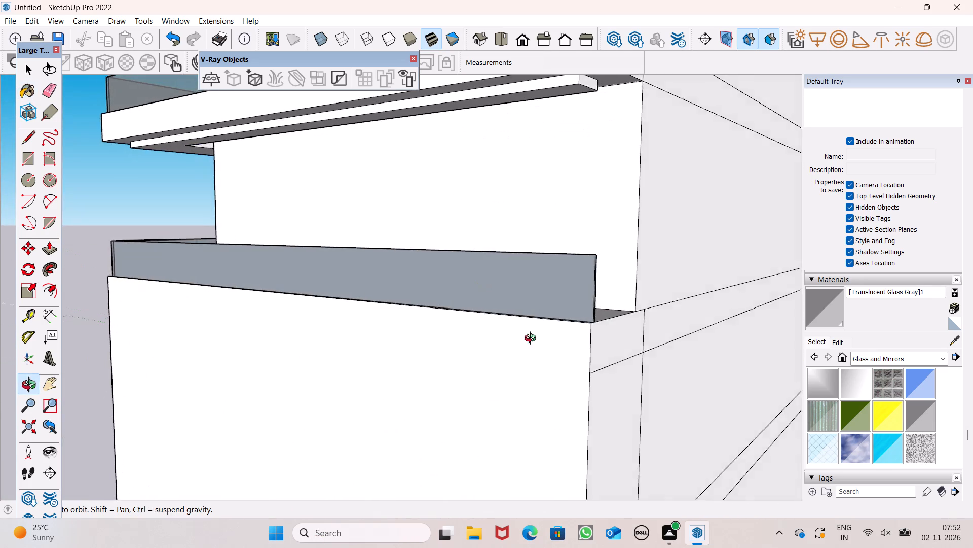
pyautogui.moveTo(533, 339); pyautogui.dragTo(379, 465, button='middle')
pyautogui.scroll(-4, 458, 381)
pyautogui.scroll(3, 381, 242)
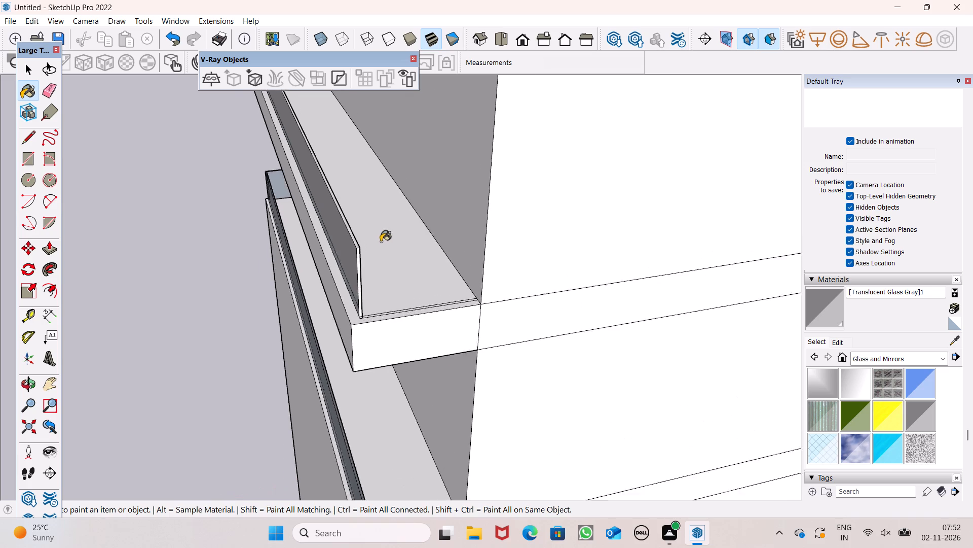
pyautogui.scroll(4, 381, 242)
pyautogui.moveTo(353, 283); pyautogui.dragTo(230, 123, button='middle')
pyautogui.scroll(1, 212, 279)
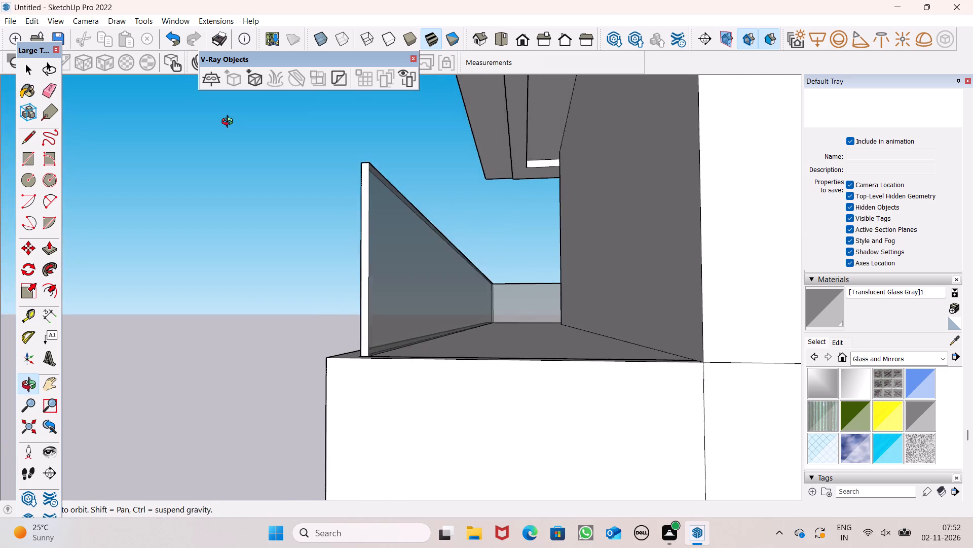
pyautogui.moveTo(230, 123); pyautogui.dragTo(371, 225, button='middle')
pyautogui.click(47, 248)
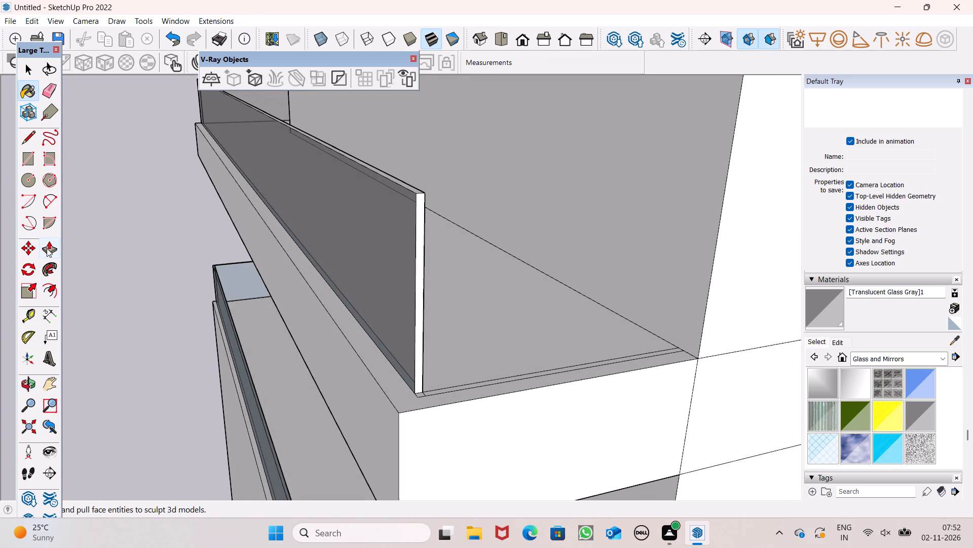
pyautogui.moveTo(463, 429); pyautogui.dragTo(444, 500, button='middle')
pyautogui.scroll(7, 394, 416)
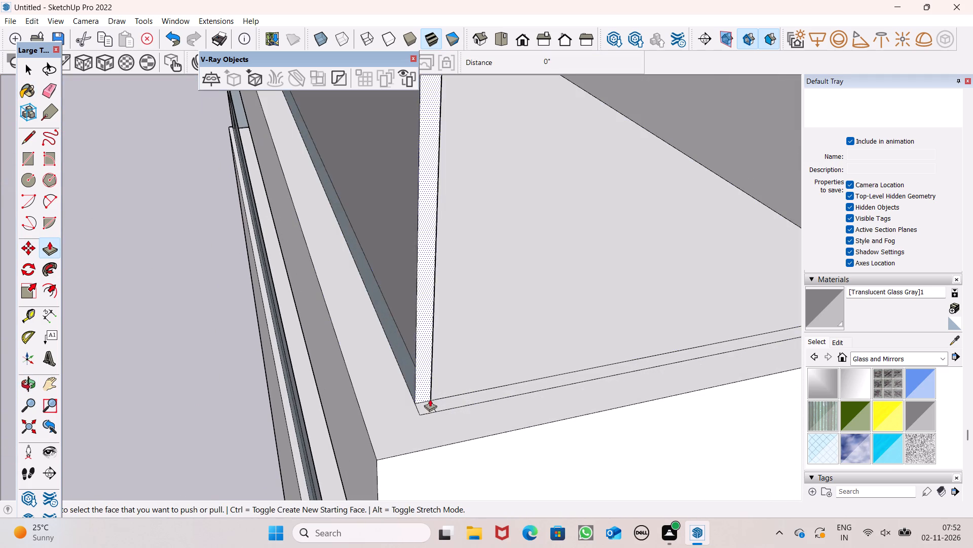
pyautogui.click(48, 92)
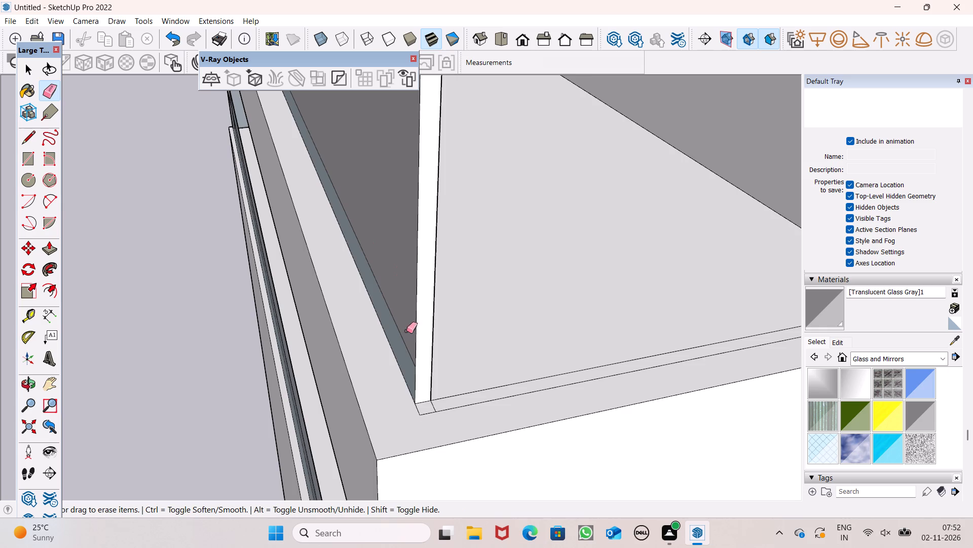
pyautogui.scroll(4, 446, 431)
pyautogui.moveTo(429, 398); pyautogui.dragTo(442, 392)
pyautogui.scroll(-8, 438, 421)
pyautogui.scroll(-8, 426, 362)
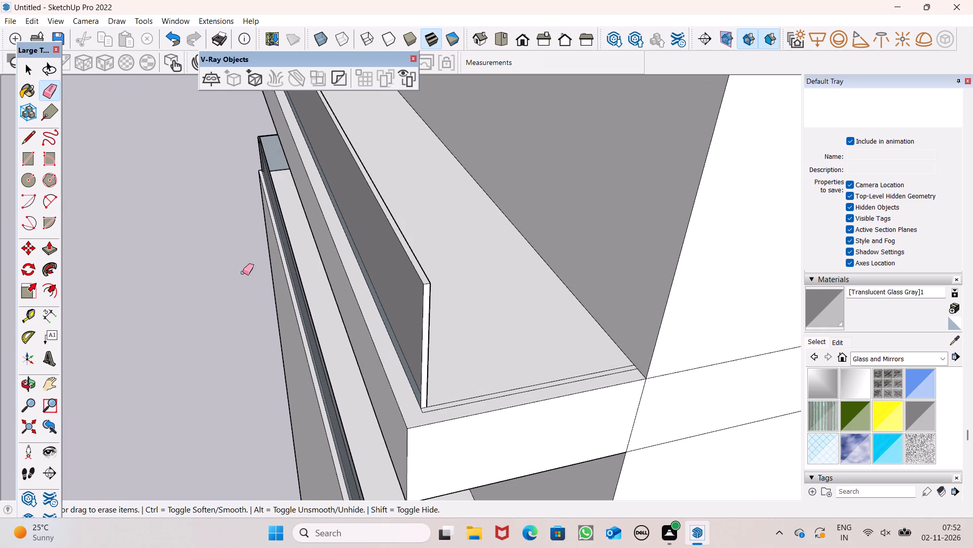
# Push/Pull the narrow floor strip at the upper wraparound balcony's open rear end up 4' to close it with a parapet.
pyautogui.click(50, 254)
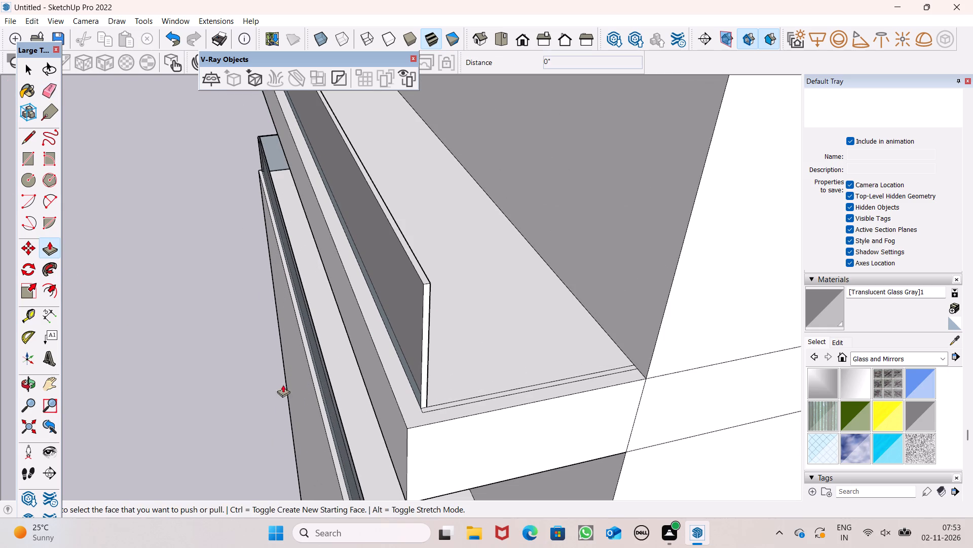
pyautogui.click(427, 405)
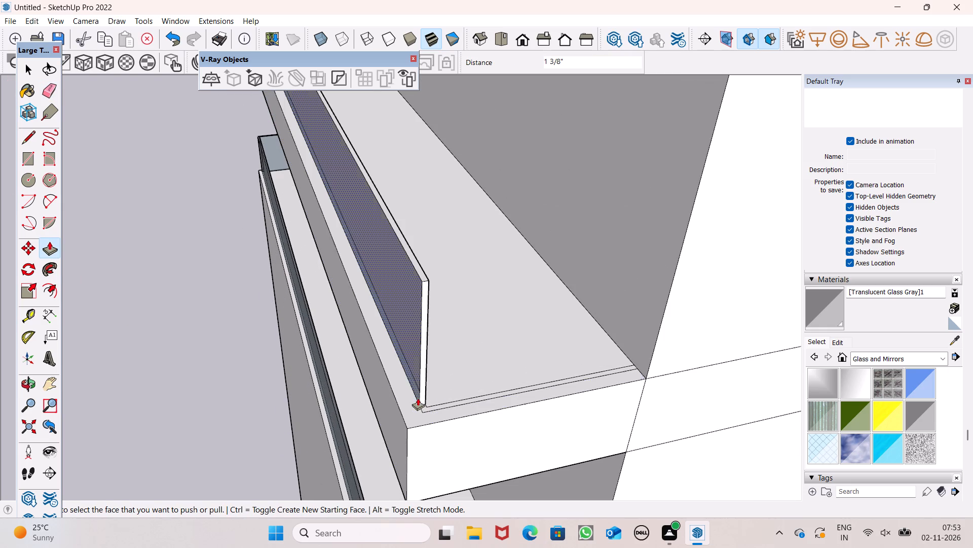
pyautogui.hotkey('ctrl', 'z')
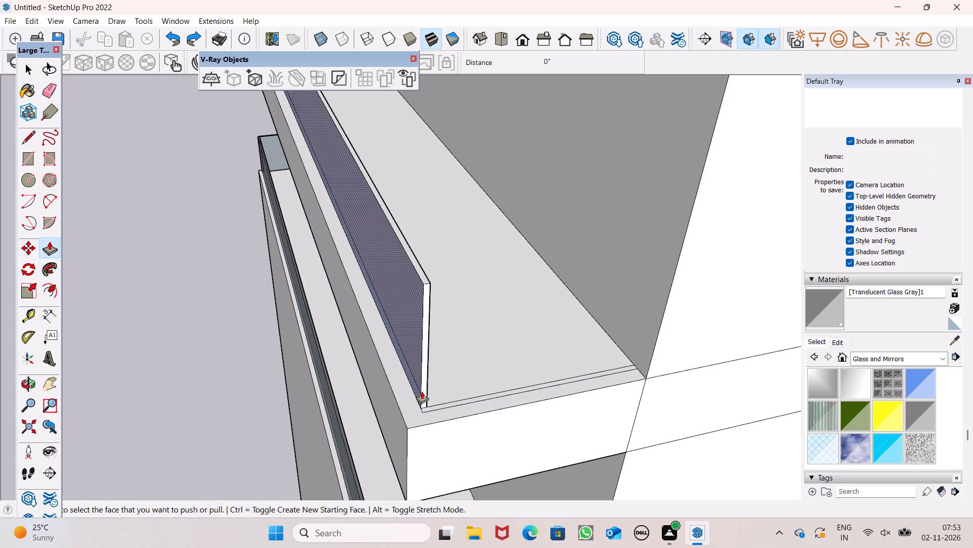
pyautogui.moveTo(431, 427); pyautogui.dragTo(439, 469, button='middle')
pyautogui.scroll(9, 404, 343)
pyautogui.scroll(-9, 455, 341)
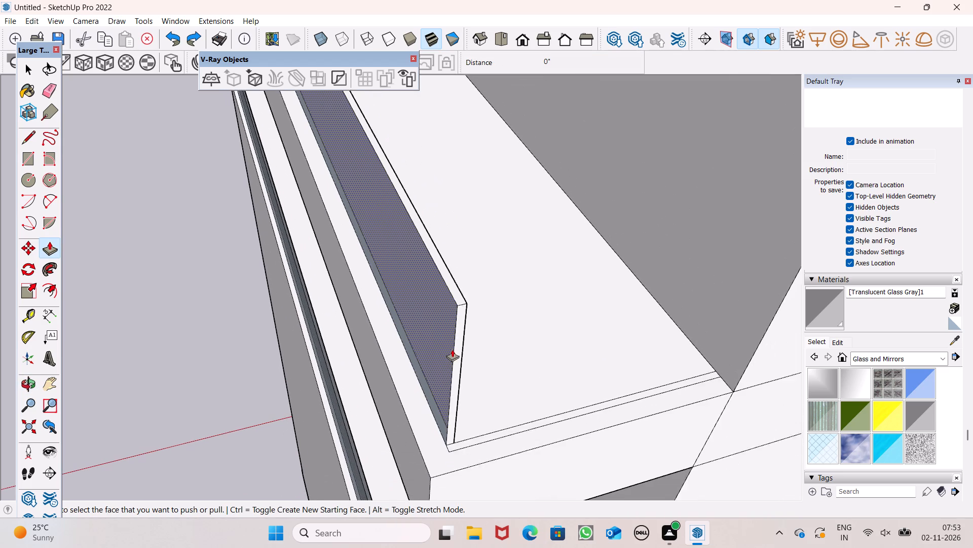
pyautogui.moveTo(453, 441); pyautogui.dragTo(435, 409)
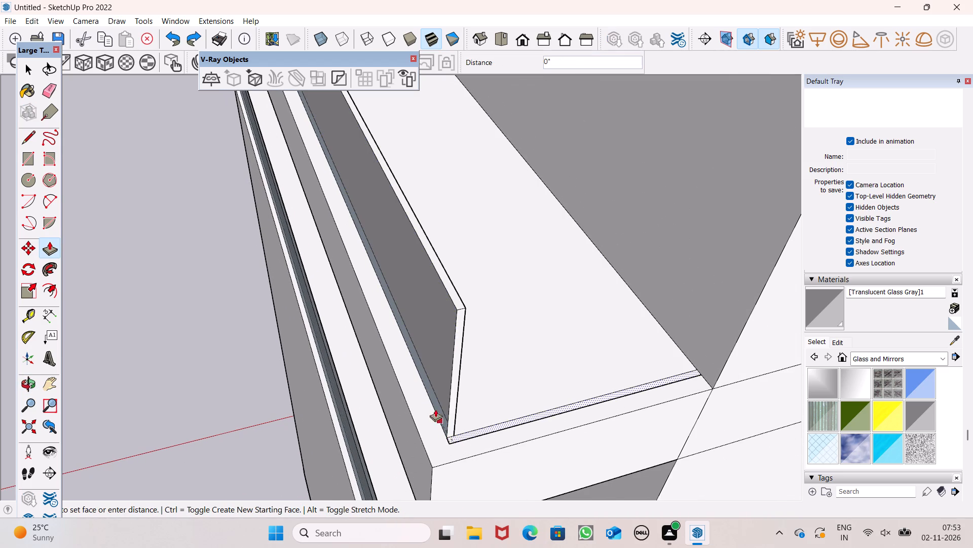
pyautogui.moveTo(435, 409); pyautogui.dragTo(451, 303)
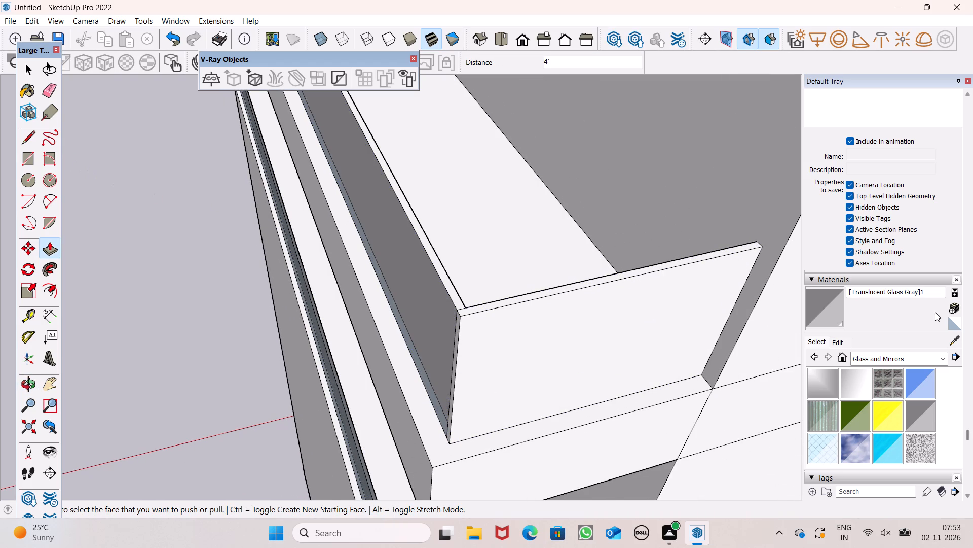
# Paint the outer face of the upper wraparound balcony's new rear end parapet with Translucent Glass Gray.
pyautogui.click(822, 302)
pyautogui.click(501, 380)
pyautogui.moveTo(502, 360); pyautogui.dragTo(687, 387, button='middle')
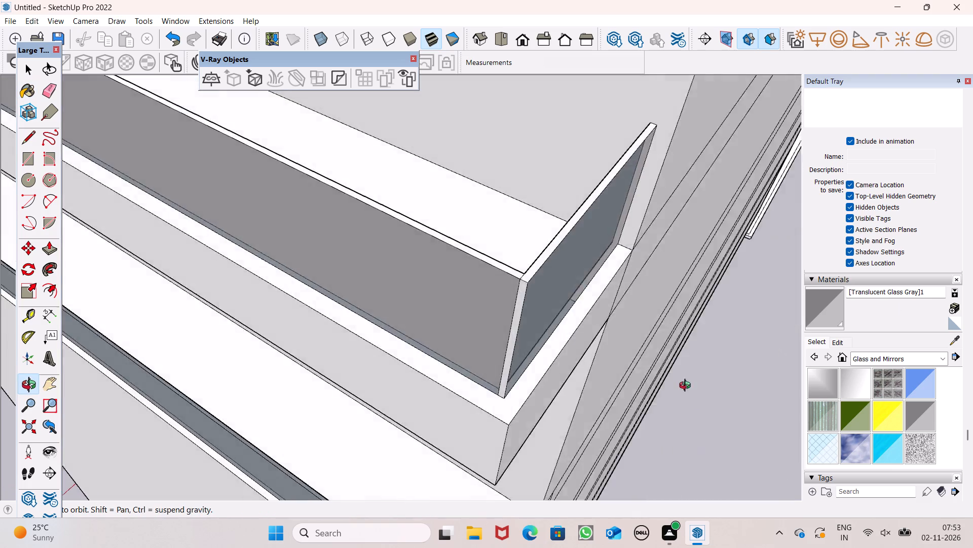
pyautogui.moveTo(687, 387); pyautogui.dragTo(778, 391, button='middle')
pyautogui.scroll(1, 777, 394)
pyautogui.moveTo(329, 222); pyautogui.dragTo(413, 227, button='middle')
pyautogui.scroll(-7, 424, 322)
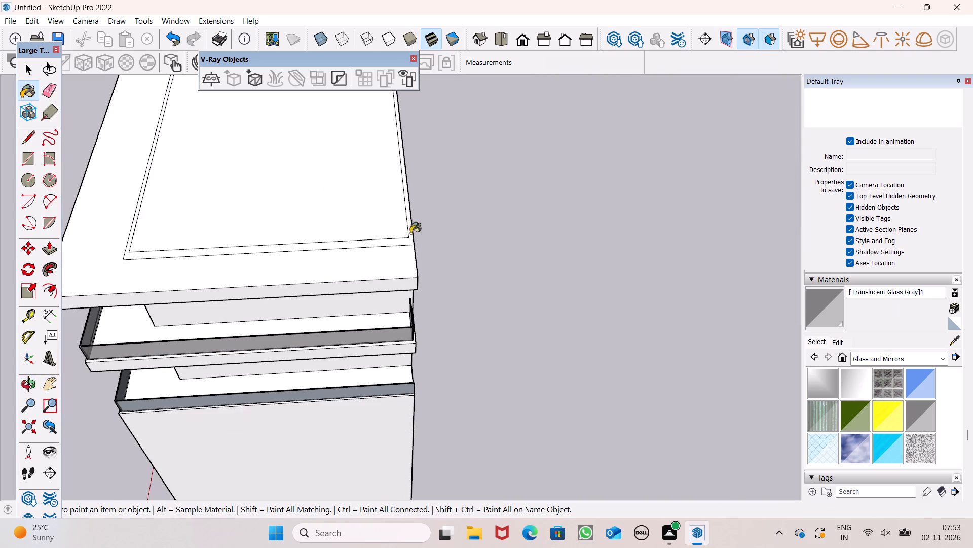
# Paint the inner face of the upper wraparound balcony's new rear end parapet with Translucent Glass Gray.
pyautogui.moveTo(402, 279); pyautogui.dragTo(515, 192, button='middle')
pyautogui.scroll(6, 472, 226)
pyautogui.click(494, 220)
# Erase the vertical edge beside the narrow white strip where the upper balcony's side parapet meets its rear end parapet.
pyautogui.moveTo(520, 300); pyautogui.dragTo(345, 290, button='middle')
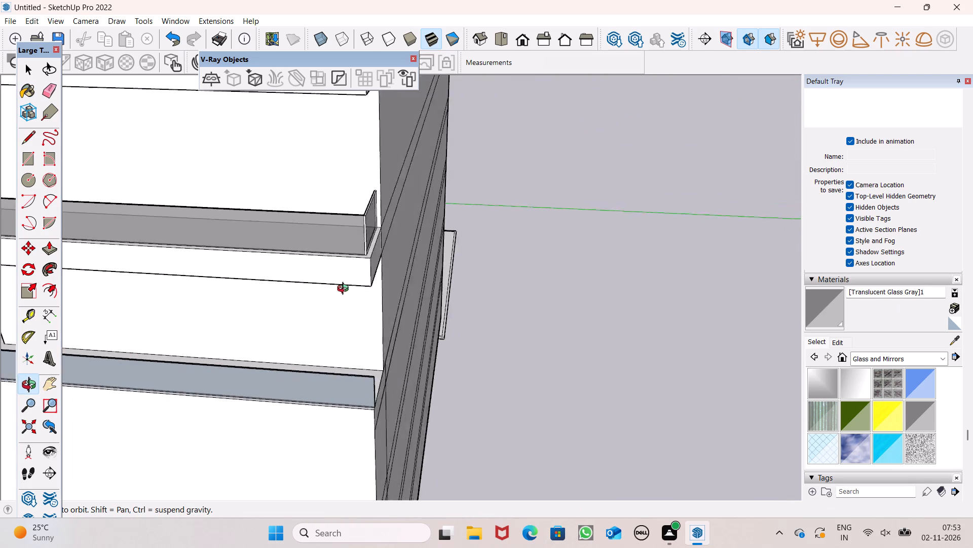
pyautogui.moveTo(345, 290); pyautogui.dragTo(253, 264, button='middle')
pyautogui.scroll(1, 286, 290)
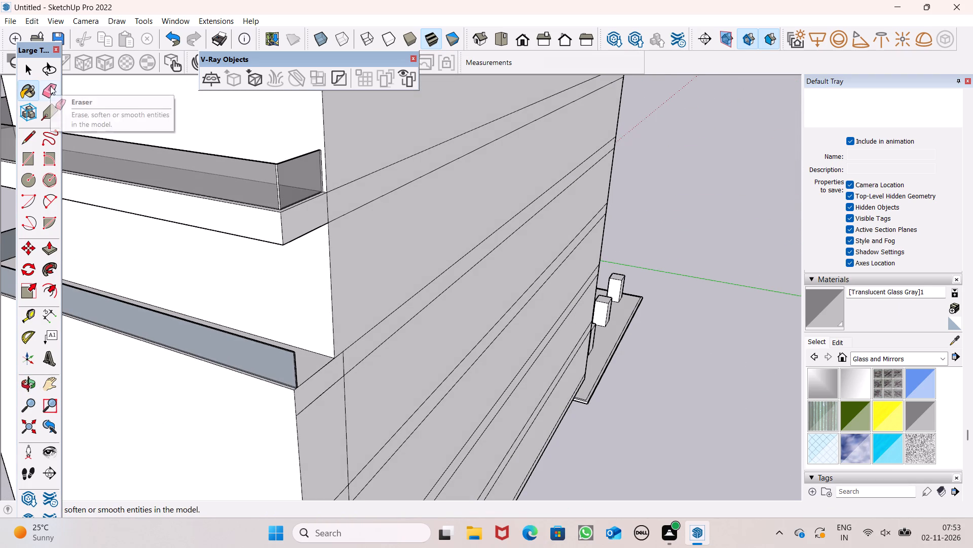
pyautogui.click(50, 86)
pyautogui.scroll(7, 240, 167)
pyautogui.scroll(8, 288, 197)
pyautogui.moveTo(300, 210); pyautogui.dragTo(328, 235, button='middle')
pyautogui.scroll(5, 299, 249)
pyautogui.click(317, 267)
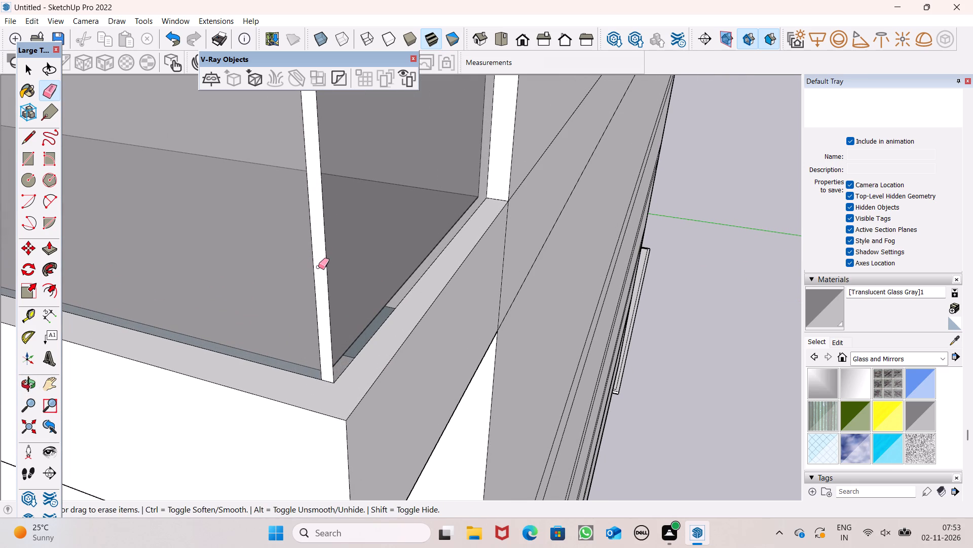
pyautogui.scroll(-7, 324, 272)
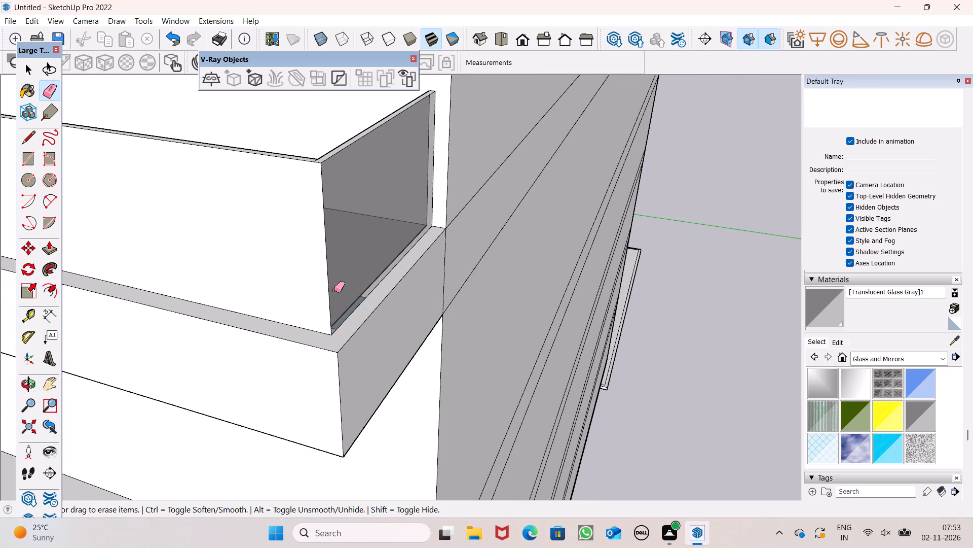
# Repaint the outer face of the upper wraparound balcony's side parapet with Translucent Glass Gray.
pyautogui.click(842, 309)
pyautogui.click(201, 239)
pyautogui.scroll(-6, 515, 239)
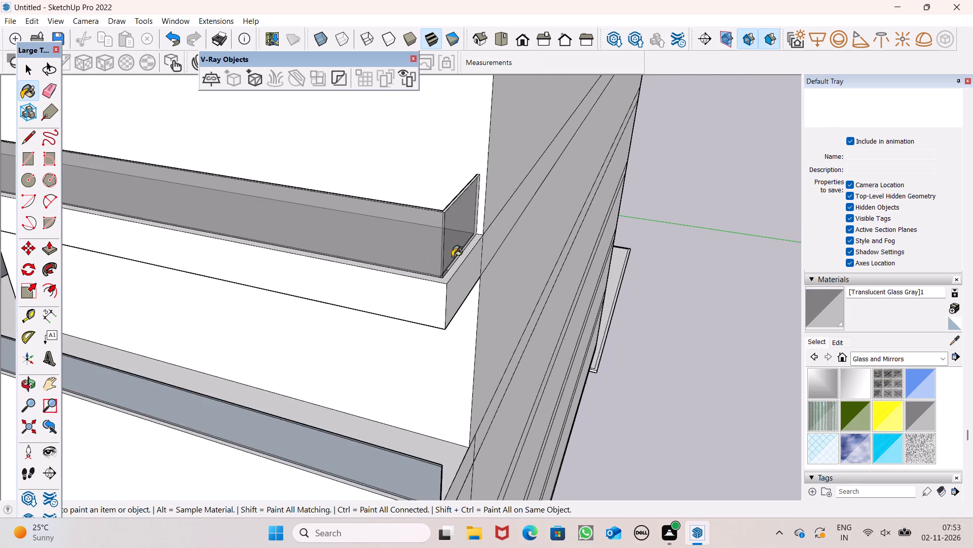
# Draw a line about 6' 6" long across the floor at the lower wraparound balcony's open rear end, from side parapet to building wall.
pyautogui.moveTo(368, 266); pyautogui.dragTo(670, 316, button='middle')
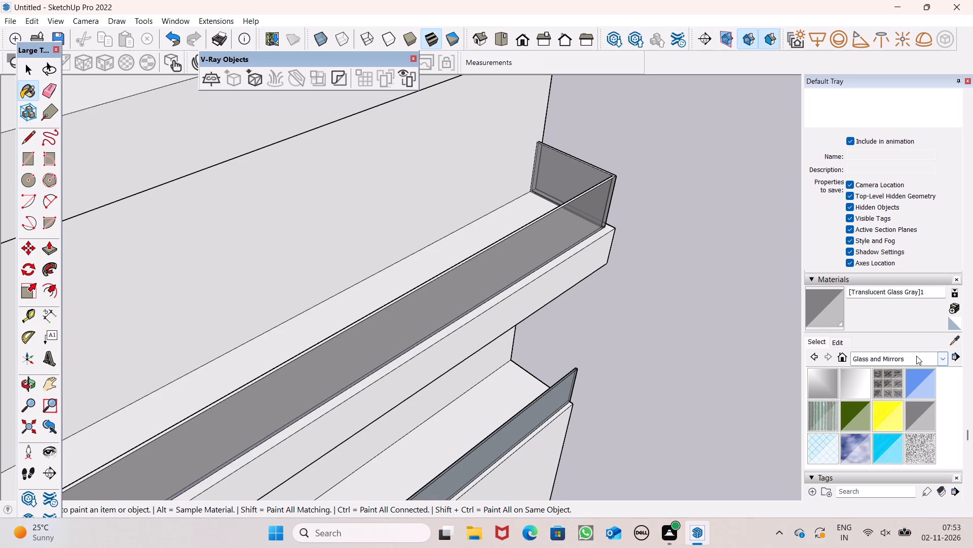
pyautogui.click(916, 356)
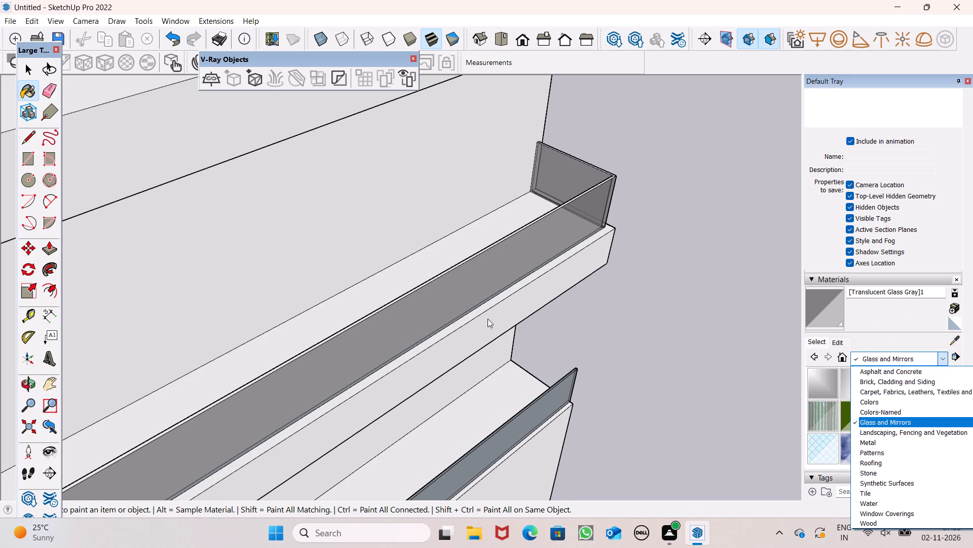
pyautogui.moveTo(529, 342); pyautogui.dragTo(119, 275, button='middle')
pyautogui.scroll(1, 119, 275)
pyautogui.click(26, 136)
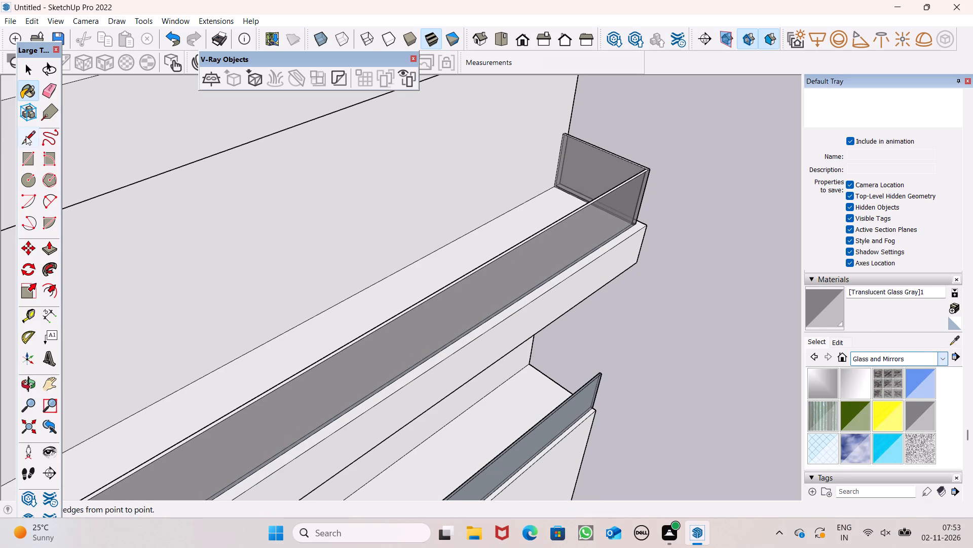
pyautogui.scroll(-7, 518, 212)
pyautogui.moveTo(715, 351); pyautogui.dragTo(267, 391, button='middle')
pyautogui.scroll(4, 334, 407)
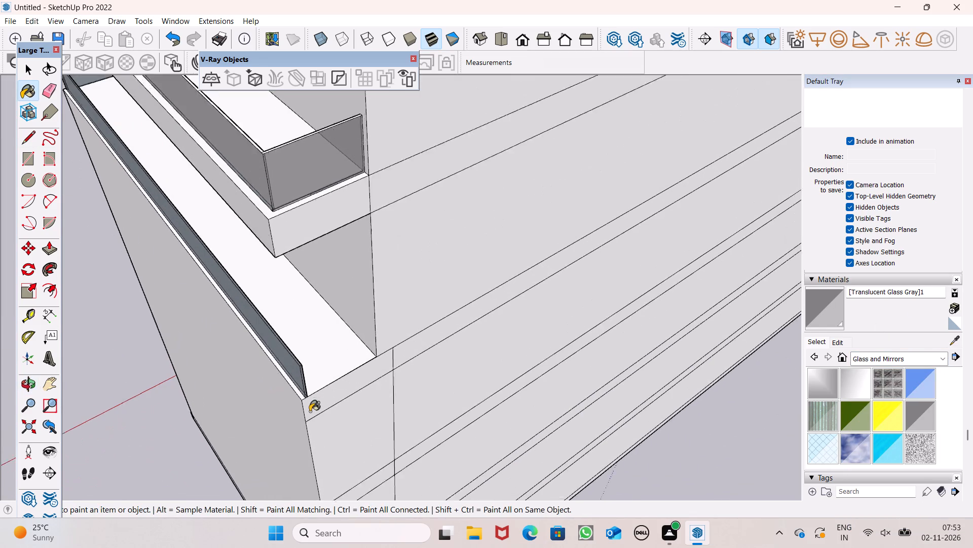
pyautogui.scroll(3, 310, 412)
pyautogui.click(30, 136)
pyautogui.moveTo(411, 324); pyautogui.dragTo(357, 357, button='middle')
pyautogui.scroll(1, 370, 345)
pyautogui.scroll(7, 324, 379)
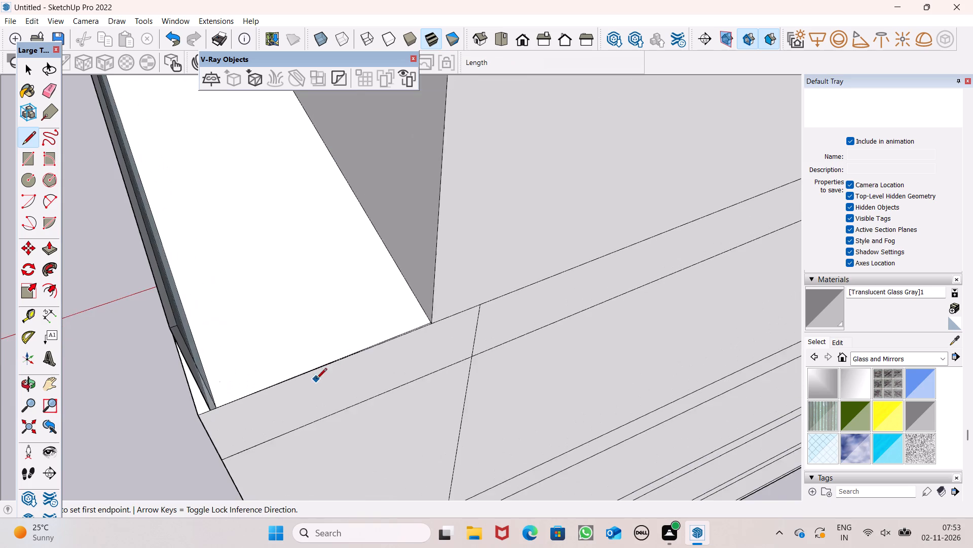
pyautogui.scroll(6, 238, 415)
pyautogui.moveTo(275, 421); pyautogui.dragTo(199, 440, button='middle')
pyautogui.scroll(5, 199, 440)
pyautogui.scroll(-7, 230, 446)
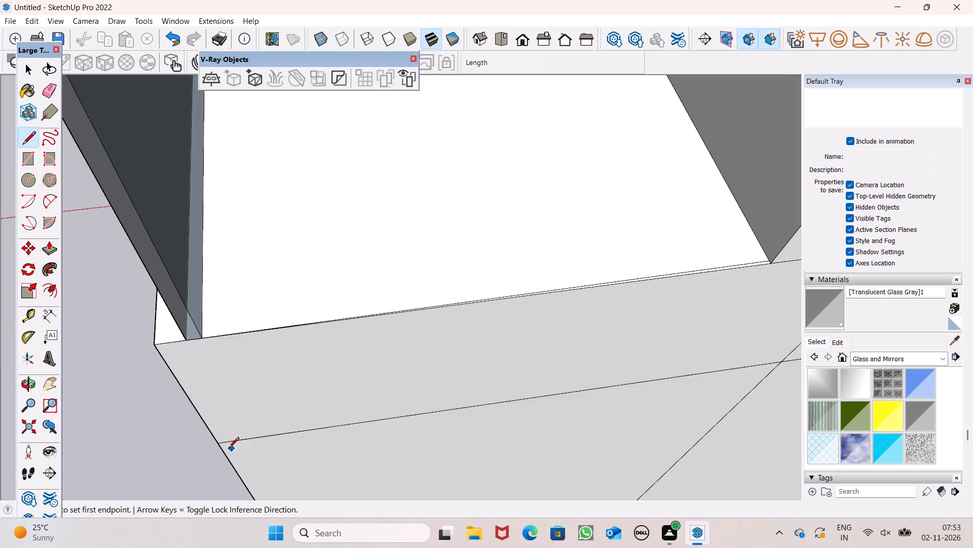
pyautogui.scroll(5, 204, 380)
pyautogui.click(202, 290)
pyautogui.scroll(-9, 226, 288)
pyautogui.scroll(3, 634, 241)
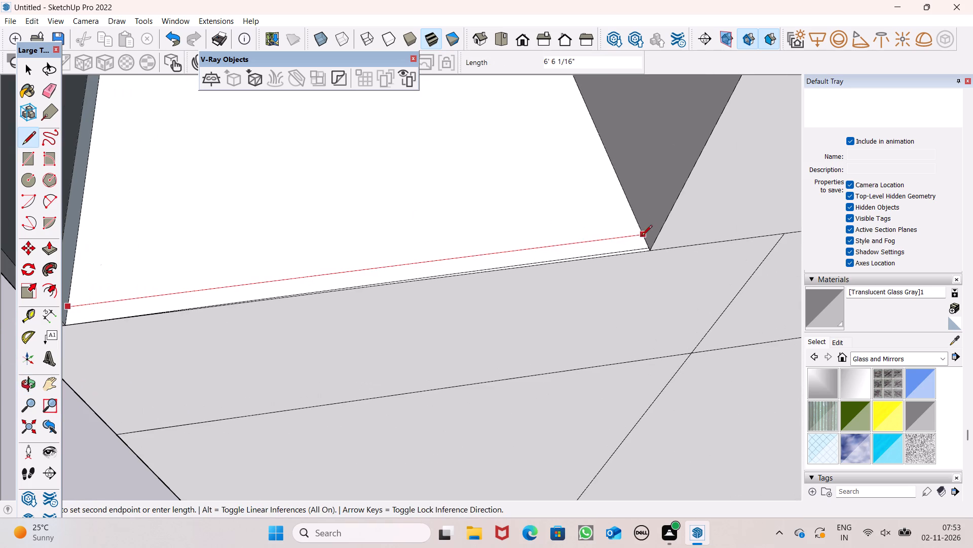
pyautogui.click(642, 235)
# Push/Pull the narrow floor strip at the lower wraparound balcony's open rear end up 4' to close it with a parapet.
pyautogui.scroll(-8, 598, 228)
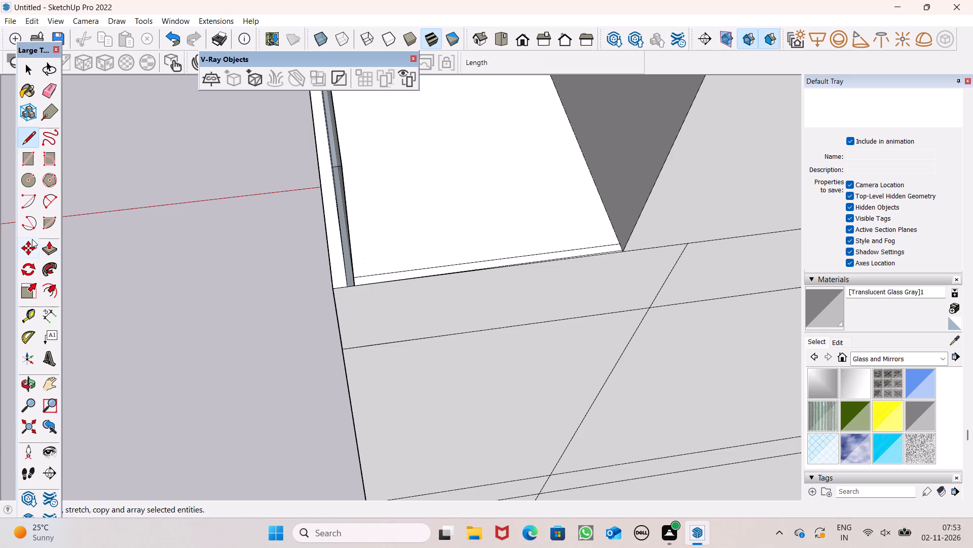
pyautogui.click(49, 245)
pyautogui.scroll(-5, 337, 339)
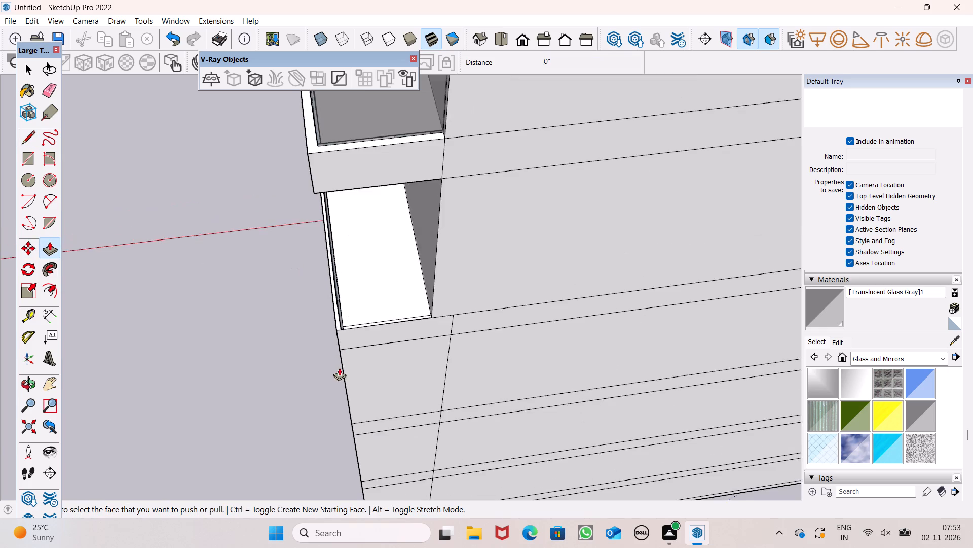
pyautogui.moveTo(340, 365); pyautogui.dragTo(346, 432, button='middle')
pyautogui.scroll(10, 346, 432)
pyautogui.scroll(10, 334, 255)
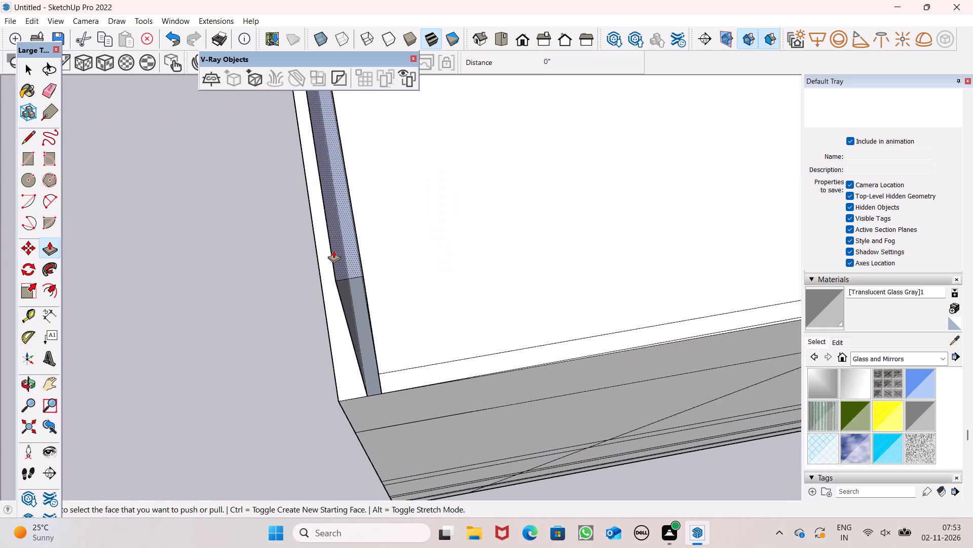
pyautogui.click(449, 385)
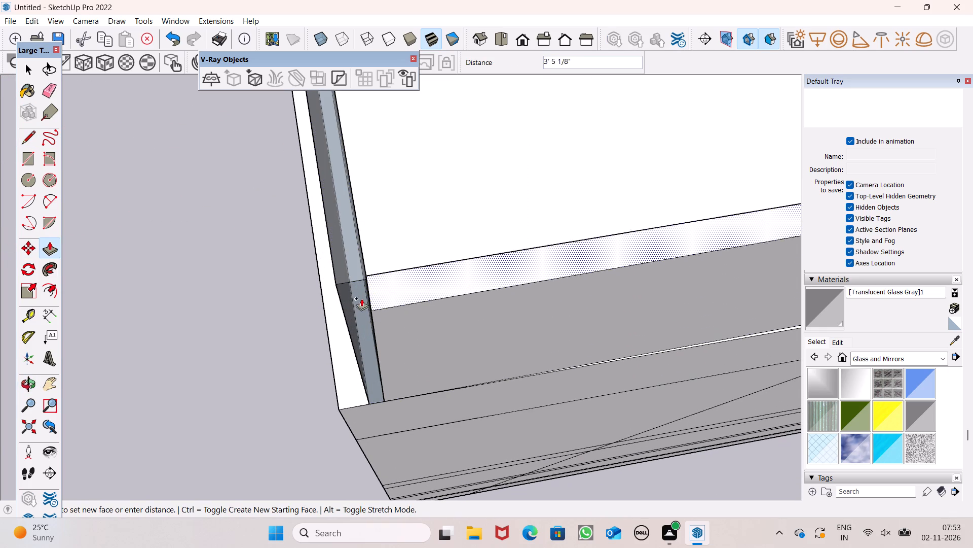
pyautogui.click(368, 281)
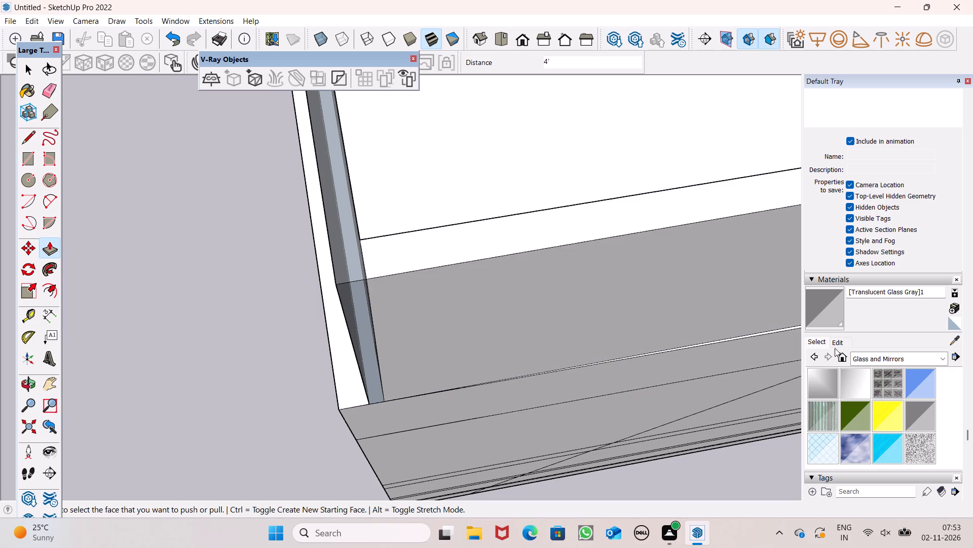
# Paint the outer and inner faces of the lower wraparound balcony's new rear end parapet with Translucent Glass Gray.
pyautogui.click(813, 306)
pyautogui.click(426, 301)
pyautogui.moveTo(436, 320); pyautogui.dragTo(710, 326, button='middle')
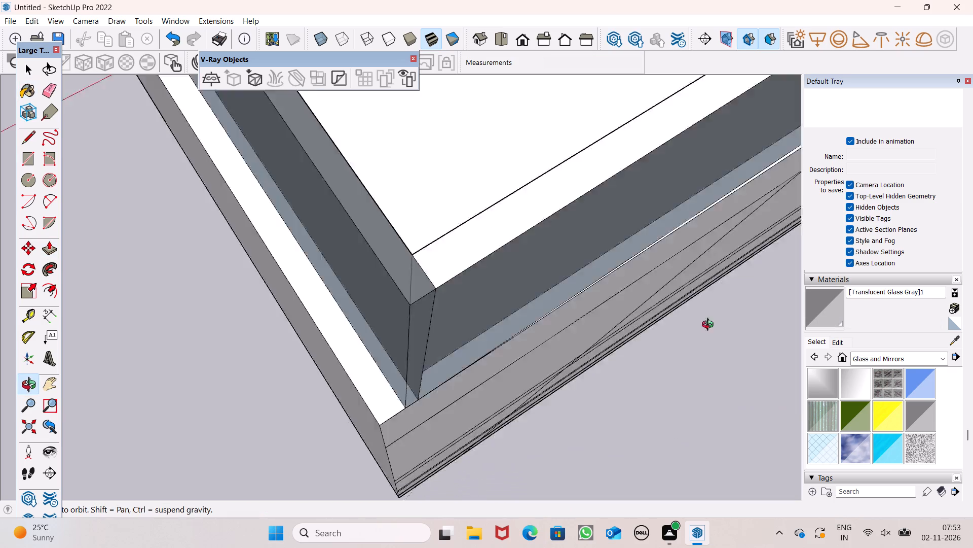
pyautogui.moveTo(710, 326); pyautogui.dragTo(972, 255, button='middle')
pyautogui.scroll(-6, 577, 317)
pyautogui.scroll(5, 500, 325)
pyautogui.click(555, 293)
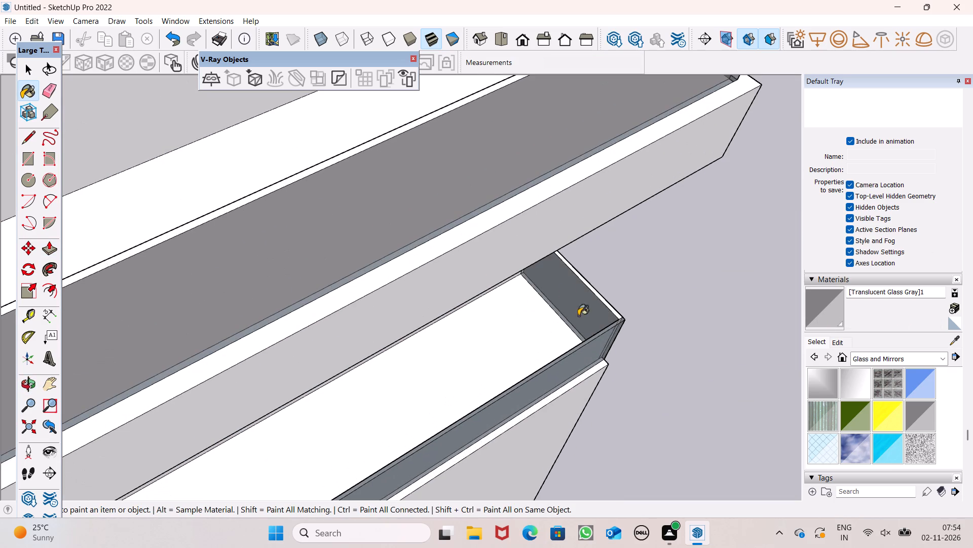
# Erase the vertical edge segments between the floor bands on the rear wall, below the lower wraparound balcony's rear end.
pyautogui.moveTo(608, 397); pyautogui.dragTo(342, 267, button='middle')
pyautogui.scroll(2, 409, 297)
pyautogui.scroll(-7, 329, 273)
pyautogui.scroll(-5, 403, 323)
pyautogui.moveTo(519, 432); pyautogui.dragTo(436, 323, button='middle')
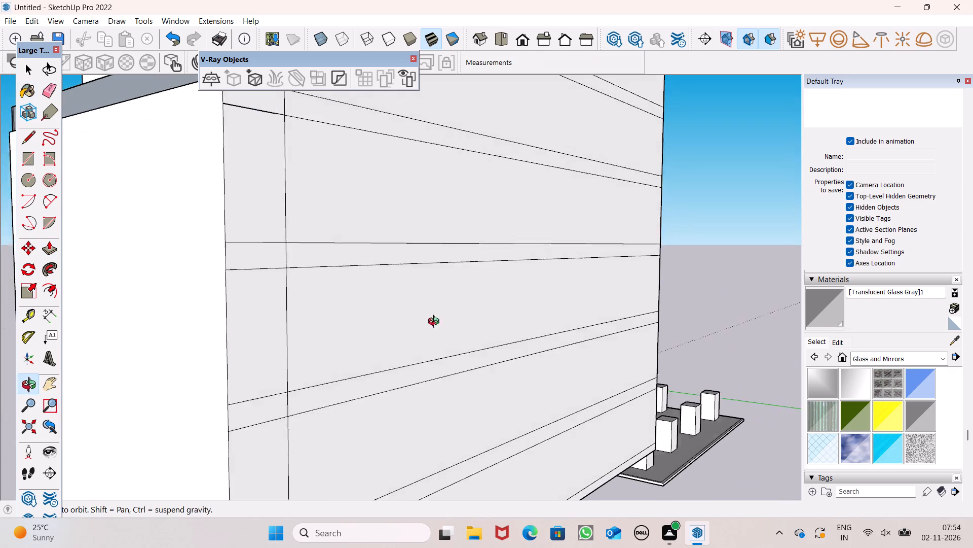
pyautogui.moveTo(436, 323); pyautogui.dragTo(436, 327, button='middle')
pyautogui.scroll(-8, 430, 317)
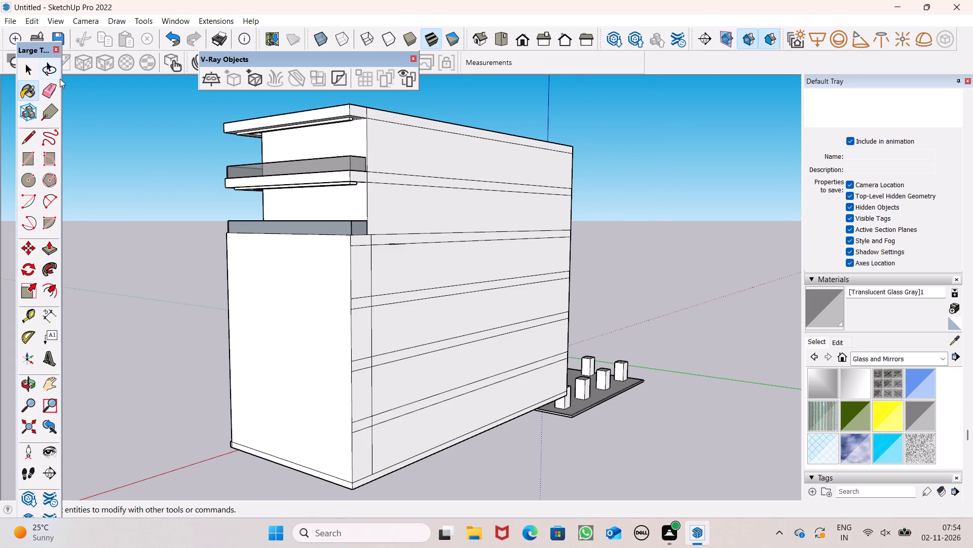
pyautogui.click(52, 86)
pyautogui.moveTo(269, 183); pyautogui.dragTo(205, 320, button='middle')
pyautogui.scroll(3, 242, 403)
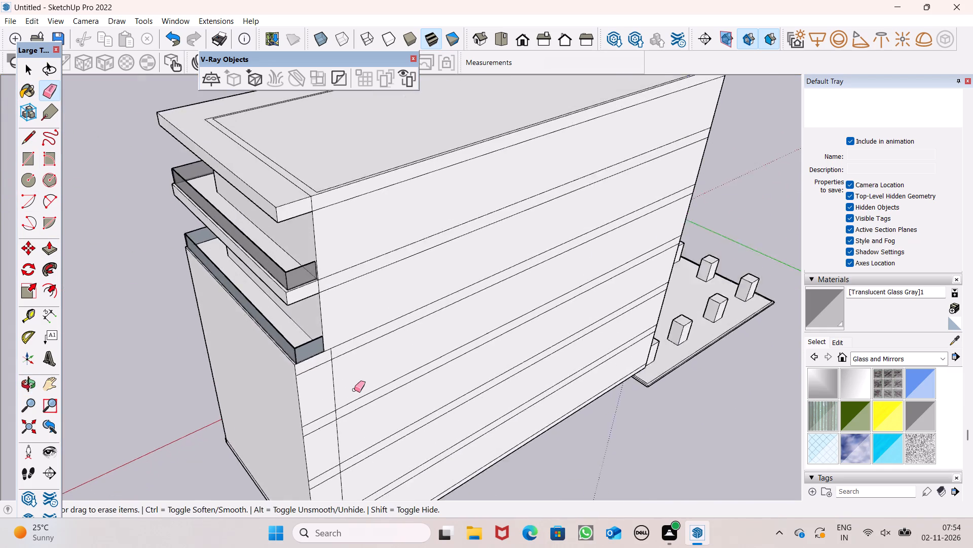
pyautogui.scroll(5, 354, 390)
pyautogui.scroll(6, 290, 362)
pyautogui.moveTo(334, 307); pyautogui.dragTo(351, 306)
pyautogui.moveTo(342, 366); pyautogui.dragTo(333, 370)
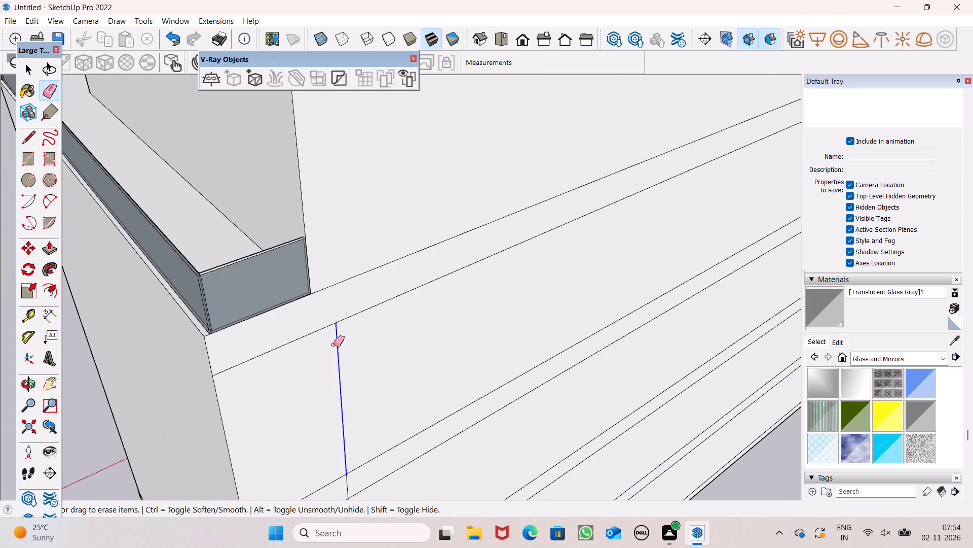
pyautogui.scroll(-8, 385, 227)
pyautogui.scroll(3, 381, 436)
pyautogui.click(360, 365)
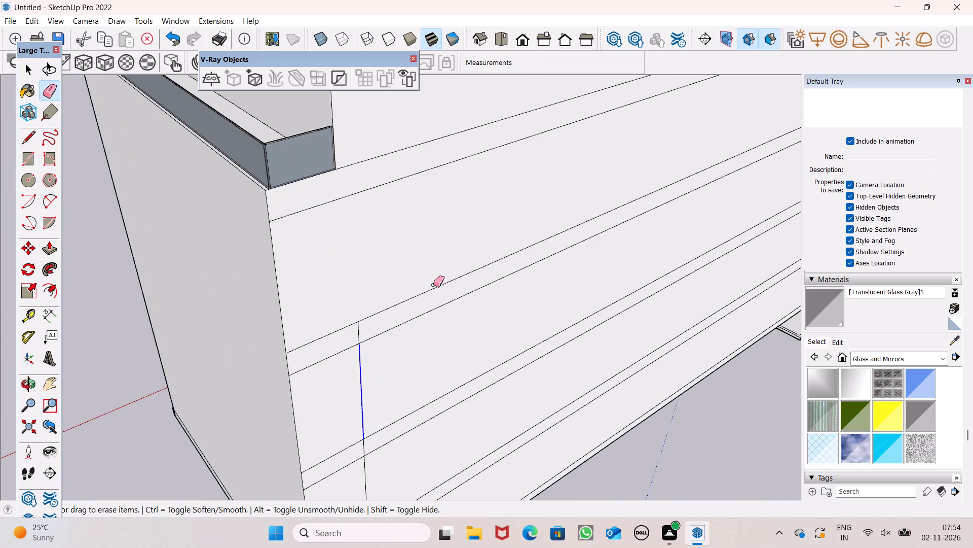
pyautogui.scroll(-7, 433, 285)
pyautogui.scroll(5, 406, 436)
pyautogui.moveTo(386, 376); pyautogui.dragTo(408, 364)
pyautogui.moveTo(390, 471); pyautogui.dragTo(402, 457)
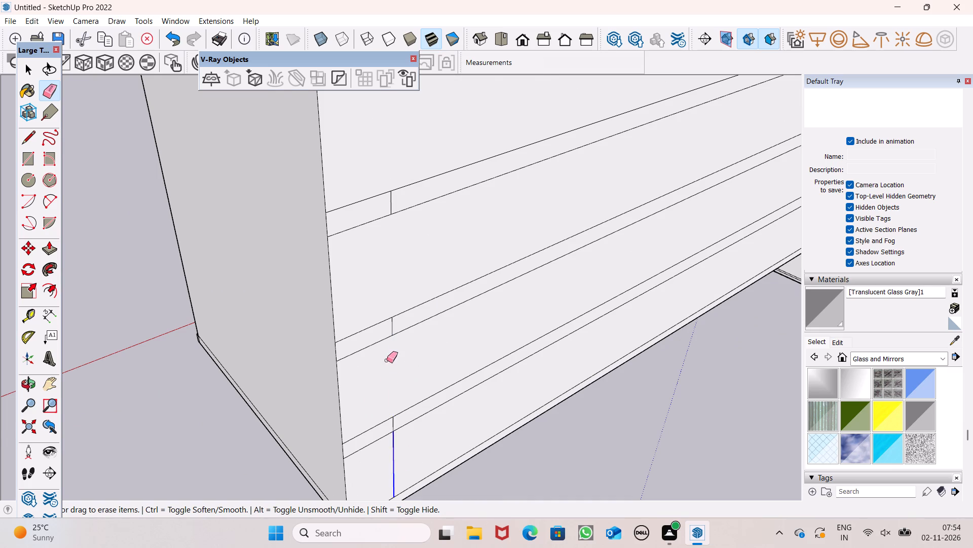
# Apply Translucent Glass Gray again to the inner face of the lower wraparound balcony's side parapet, seen from the front balcony.
pyautogui.scroll(-6, 388, 351)
pyautogui.scroll(-5, 169, 366)
pyautogui.moveTo(318, 333); pyautogui.dragTo(563, 319, button='middle')
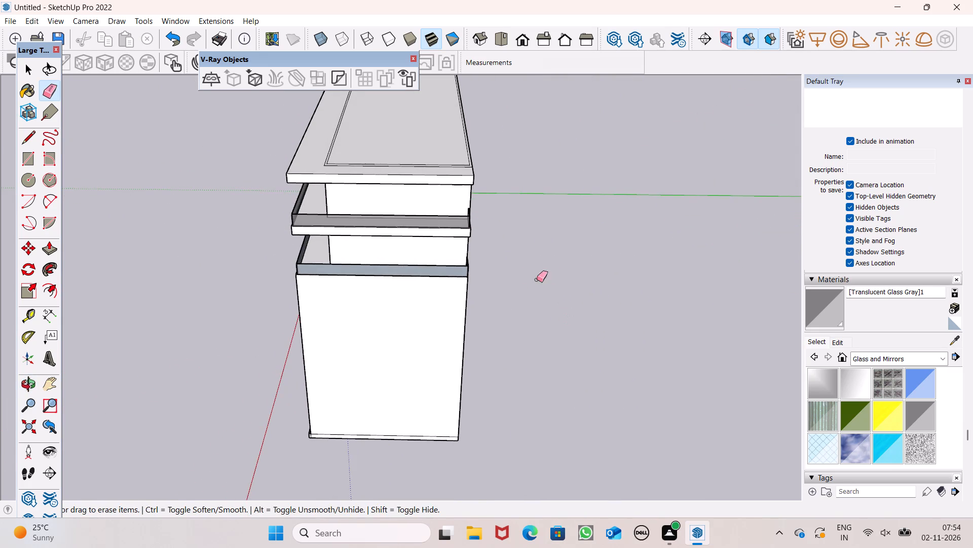
pyautogui.moveTo(269, 290); pyautogui.dragTo(741, 244, button='middle')
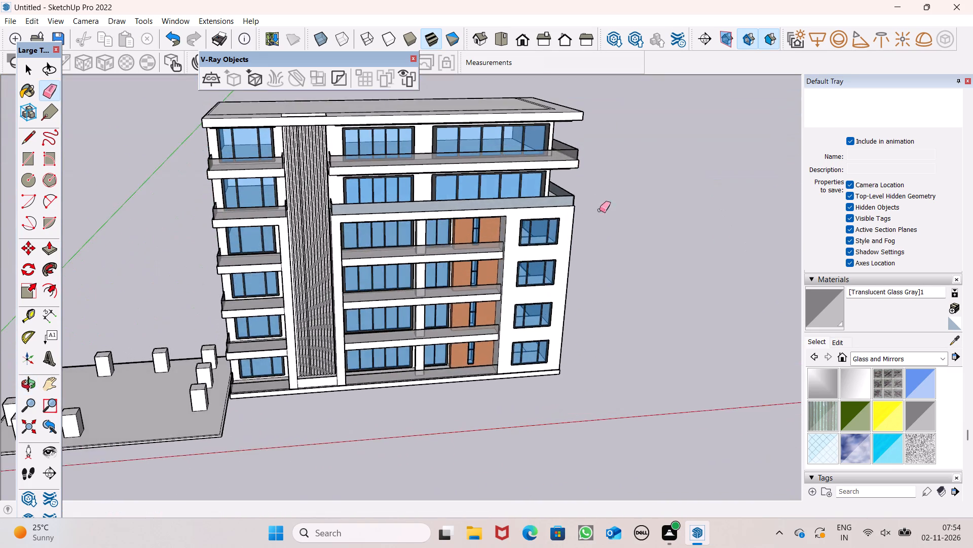
pyautogui.scroll(8, 581, 204)
pyautogui.scroll(8, 549, 176)
pyautogui.moveTo(577, 218); pyautogui.dragTo(384, 229, button='middle')
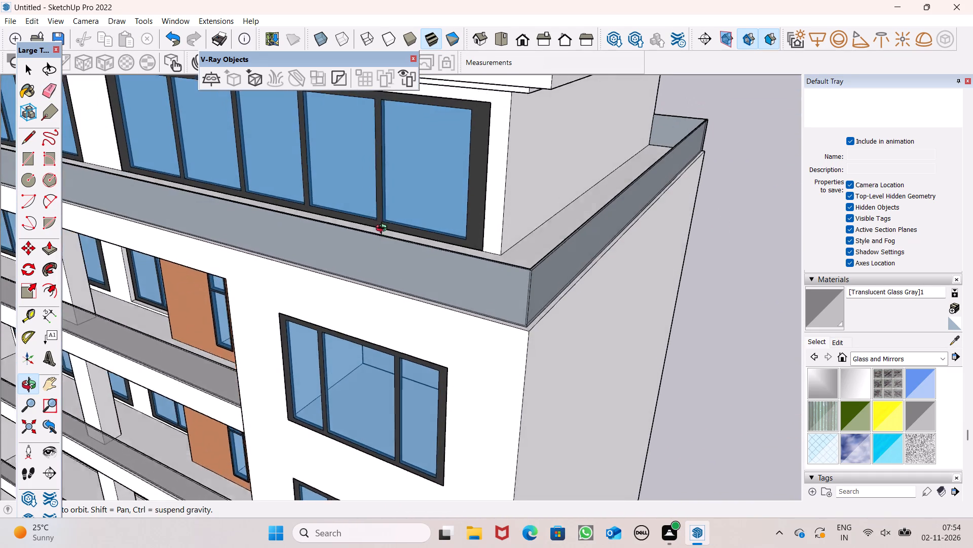
pyautogui.moveTo(384, 229); pyautogui.dragTo(868, 278, button='middle')
pyautogui.scroll(1, 868, 281)
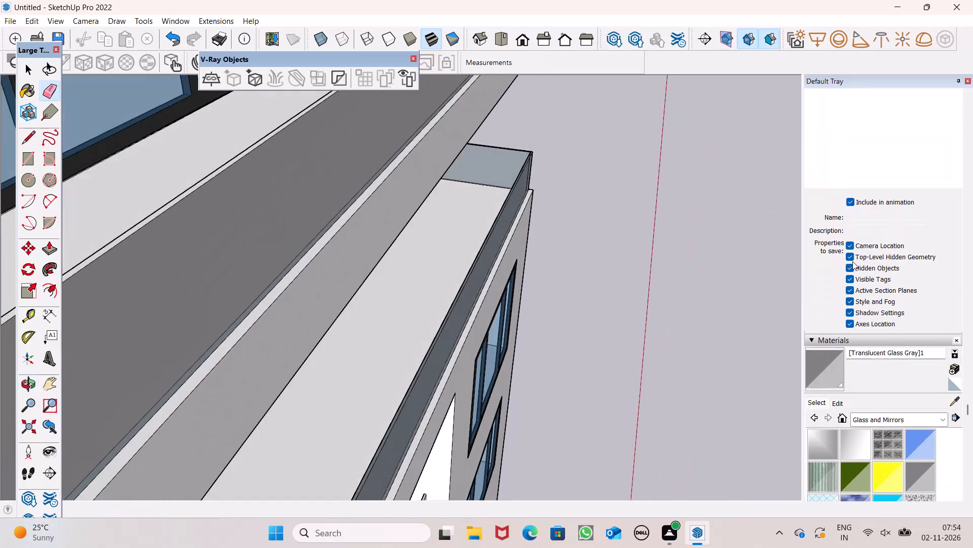
pyautogui.scroll(8, 485, 217)
pyautogui.click(818, 389)
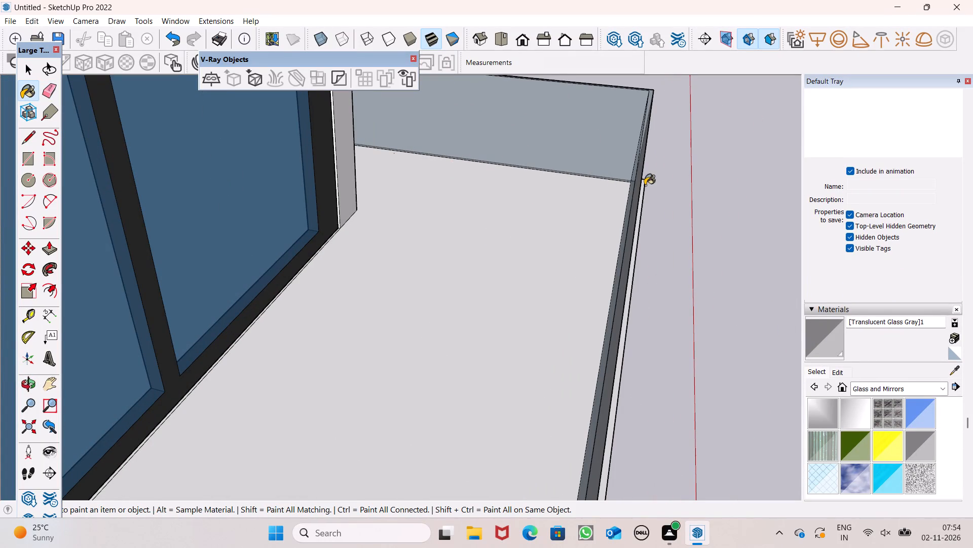
pyautogui.click(818, 327)
pyautogui.click(564, 143)
# Examine the lower wraparound balcony's glass parapets and front corner from inside, above and outside the building.
pyautogui.moveTo(593, 166); pyautogui.dragTo(640, 125, button='middle')
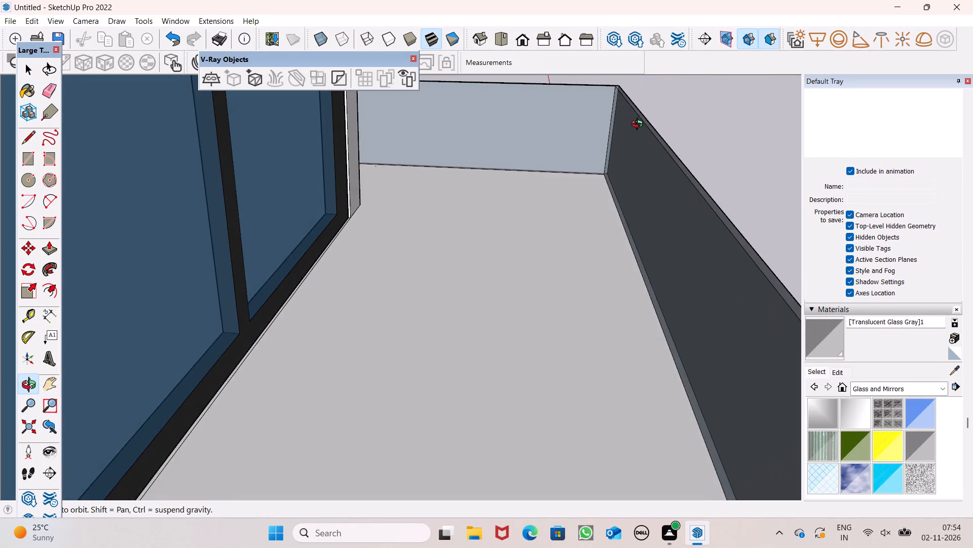
pyautogui.moveTo(640, 125); pyautogui.dragTo(618, 78, button='middle')
pyautogui.scroll(1, 637, 112)
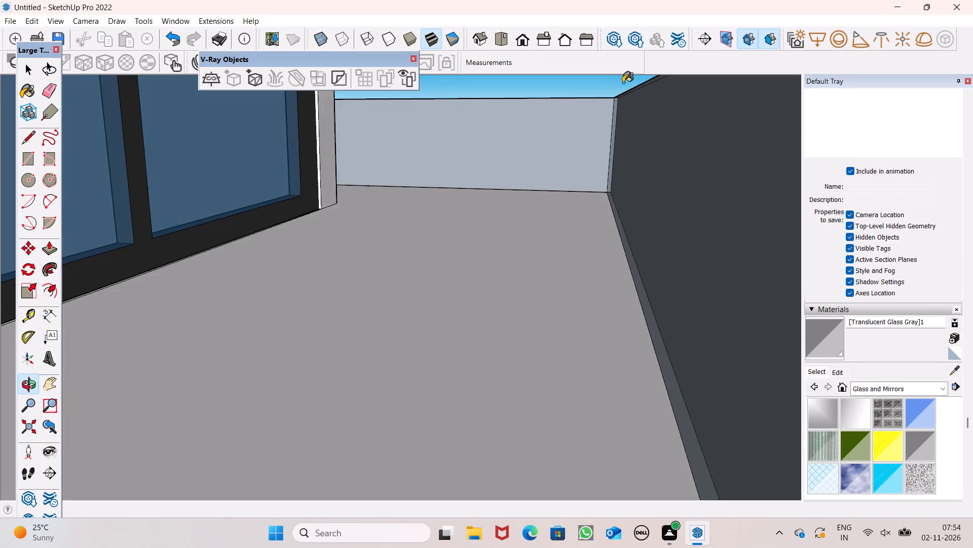
pyautogui.scroll(18, 630, 94)
pyautogui.moveTo(640, 173); pyautogui.dragTo(525, 318, button='middle')
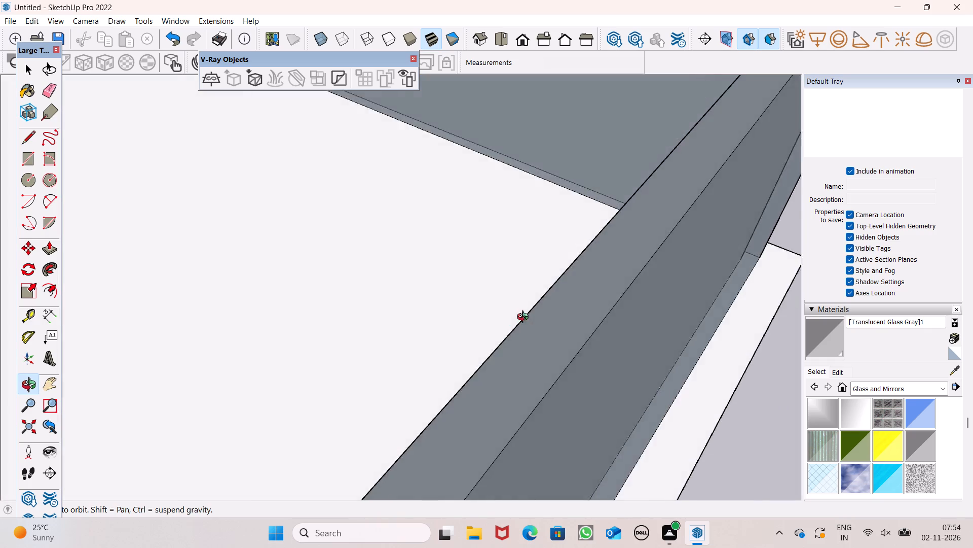
pyautogui.moveTo(525, 318); pyautogui.dragTo(418, 284, button='middle')
pyautogui.scroll(1, 412, 267)
pyautogui.scroll(-15, 349, 320)
pyautogui.scroll(-6, 475, 310)
pyautogui.scroll(1, 519, 329)
pyautogui.moveTo(511, 330); pyautogui.dragTo(384, 307, button='middle')
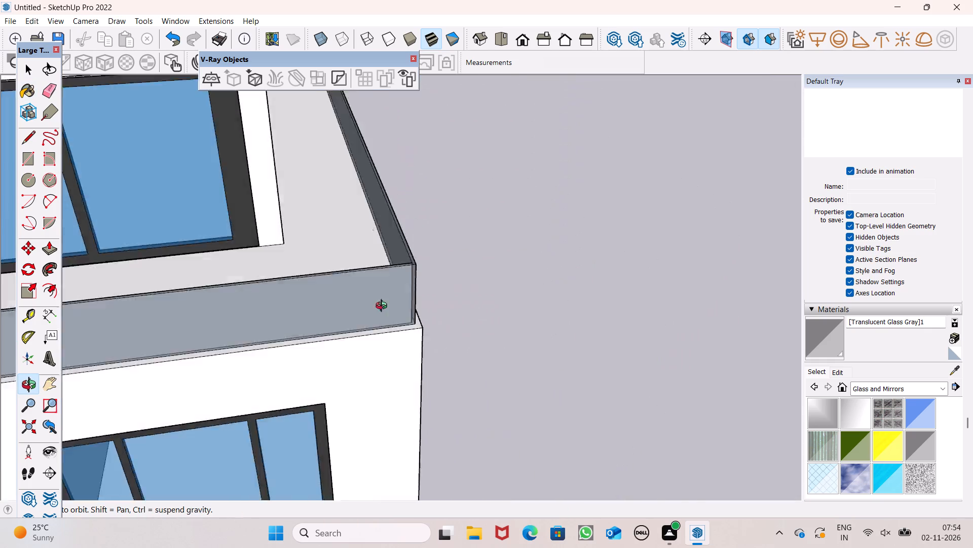
pyautogui.moveTo(384, 307); pyautogui.dragTo(421, 219, button='middle')
pyautogui.scroll(-12, 600, 244)
pyautogui.moveTo(629, 265); pyautogui.dragTo(332, 348, button='middle')
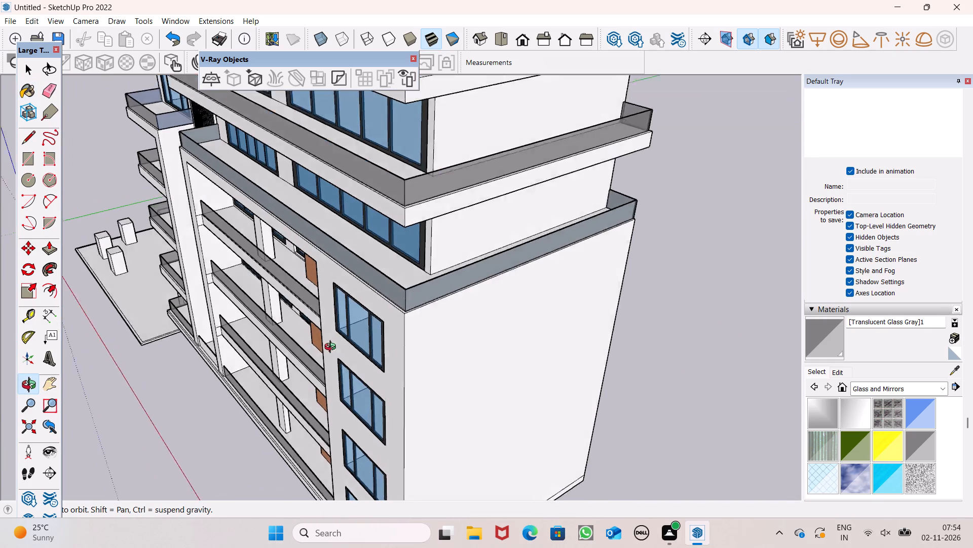
# Paint the inner face of the lower wraparound balcony's end parapet beside the vertical fins with Translucent Glass Gray.
pyautogui.moveTo(332, 348); pyautogui.dragTo(330, 343, button='middle')
pyautogui.scroll(1, 332, 348)
pyautogui.scroll(7, 171, 192)
pyautogui.scroll(-8, 198, 230)
pyautogui.scroll(8, 173, 218)
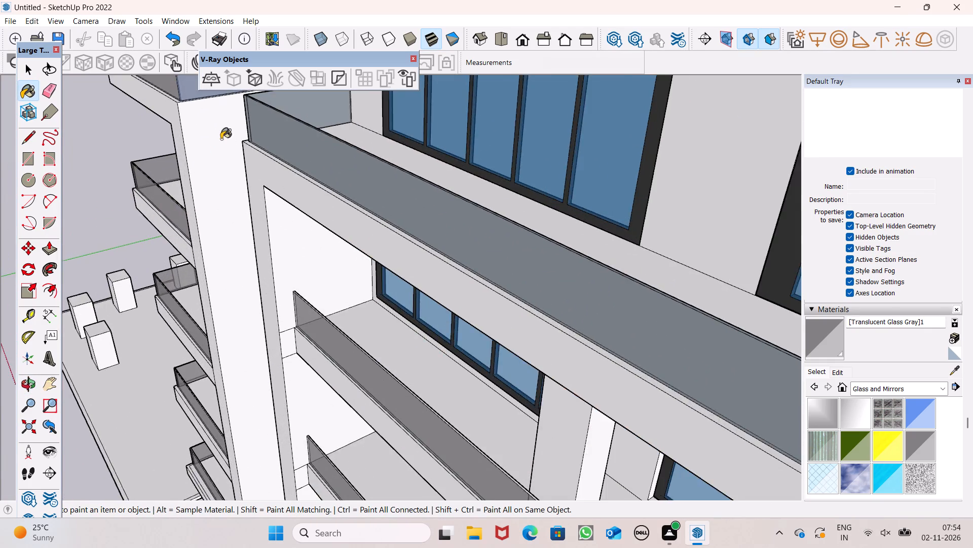
pyautogui.scroll(8, 233, 139)
pyautogui.scroll(-7, 416, 244)
pyautogui.moveTo(437, 283); pyautogui.dragTo(494, 326, button='middle')
pyautogui.scroll(6, 350, 199)
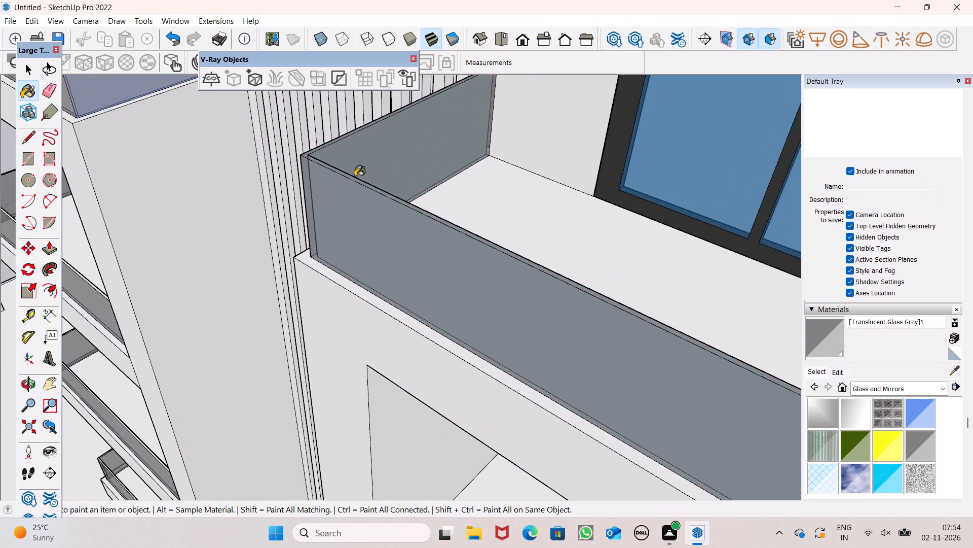
pyautogui.click(365, 157)
# Push the top of the low wall at the base of the vertical fin recess down 4' to floor level.
pyautogui.moveTo(273, 265); pyautogui.dragTo(665, 248, button='middle')
pyautogui.scroll(-6, 540, 285)
pyautogui.scroll(-5, 394, 279)
pyautogui.moveTo(539, 274); pyautogui.dragTo(453, 210, button='middle')
pyautogui.scroll(-6, 480, 215)
pyautogui.scroll(-6, 213, 211)
pyautogui.moveTo(339, 327); pyautogui.dragTo(201, 371, button='middle')
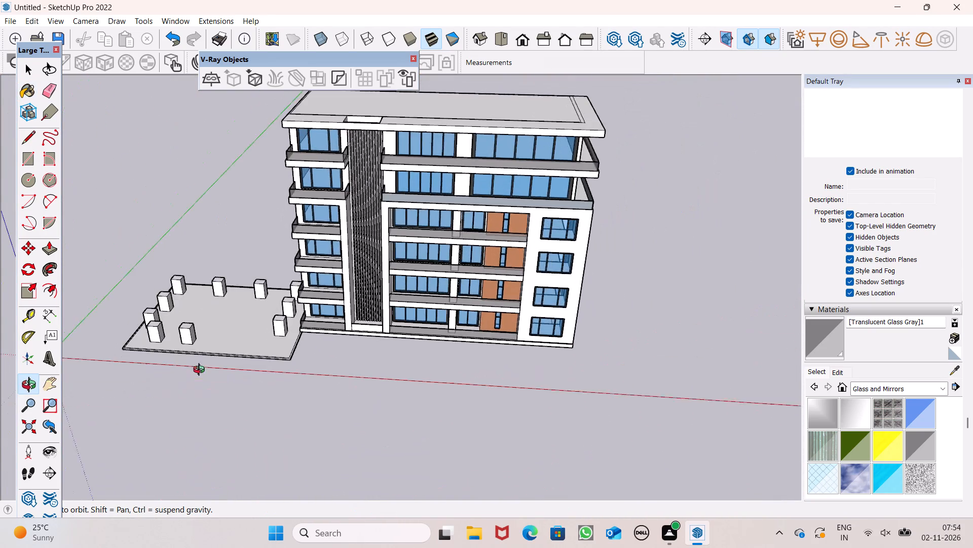
pyautogui.moveTo(201, 371); pyautogui.dragTo(205, 364, button='middle')
pyautogui.scroll(6, 386, 330)
pyautogui.scroll(-6, 433, 459)
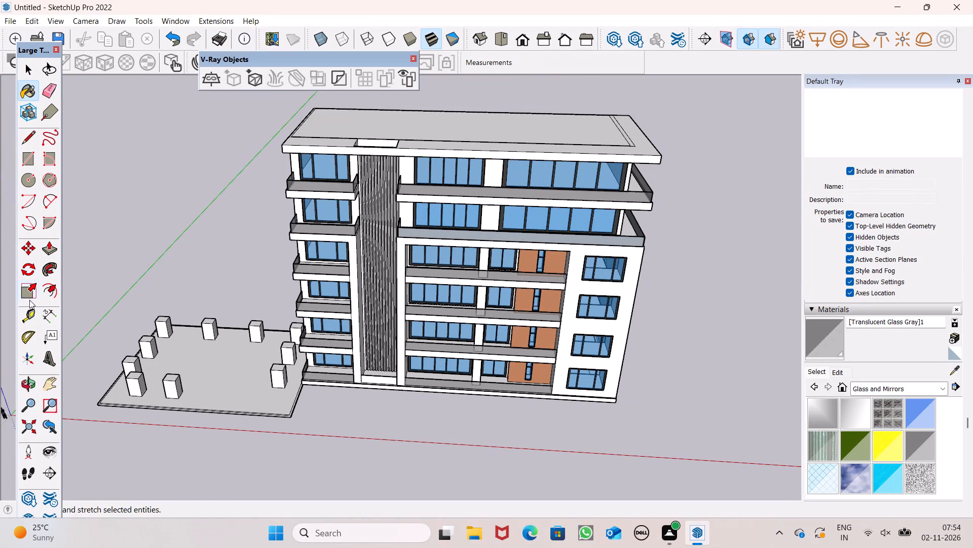
pyautogui.click(48, 255)
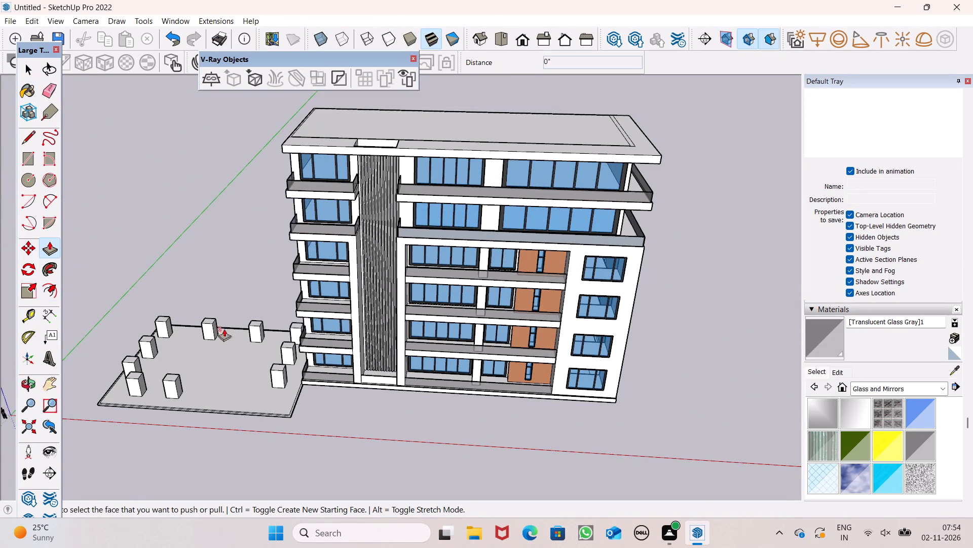
pyautogui.scroll(7, 306, 376)
pyautogui.scroll(9, 410, 357)
pyautogui.moveTo(419, 401); pyautogui.dragTo(415, 457, button='middle')
pyautogui.scroll(1, 416, 457)
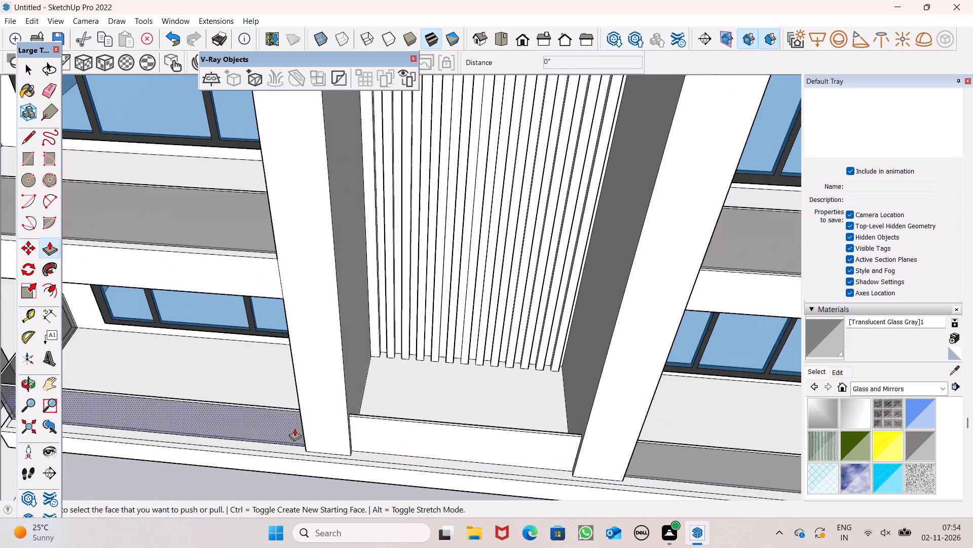
pyautogui.scroll(7, 368, 417)
pyautogui.scroll(5, 316, 446)
pyautogui.scroll(-8, 306, 295)
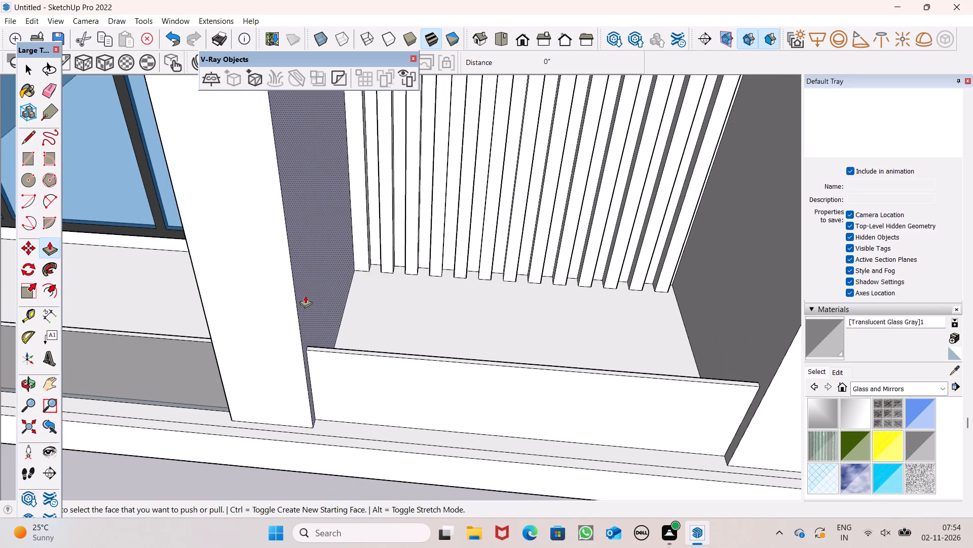
pyautogui.moveTo(317, 348); pyautogui.dragTo(321, 354)
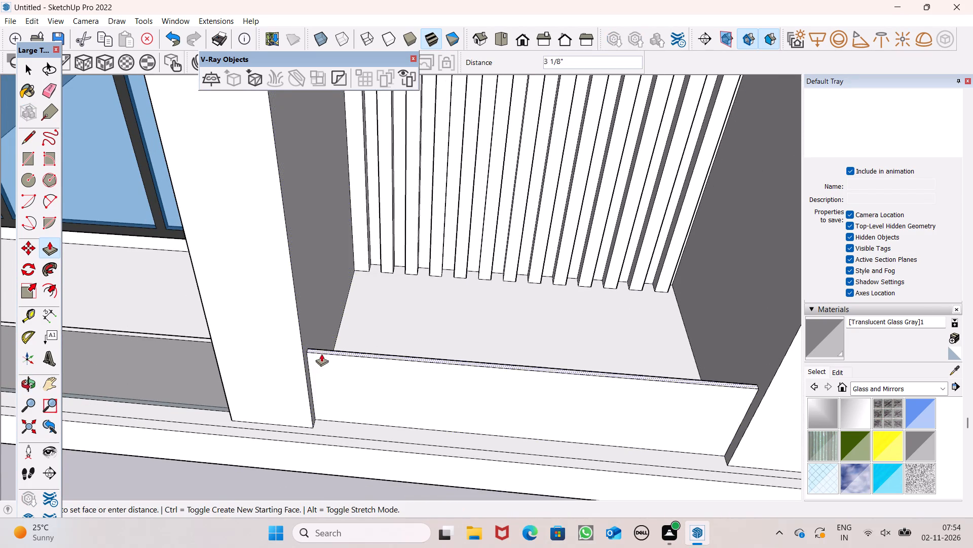
pyautogui.moveTo(321, 354); pyautogui.dragTo(358, 411)
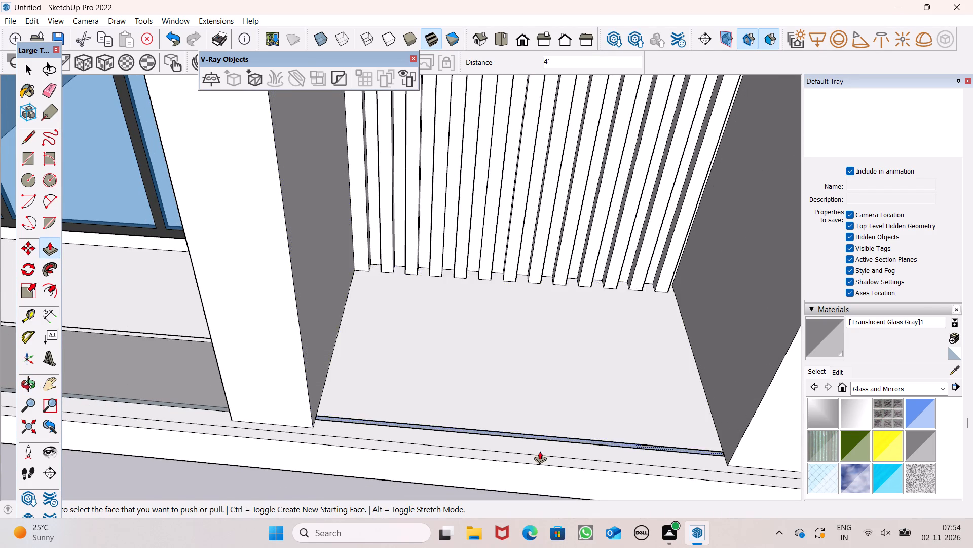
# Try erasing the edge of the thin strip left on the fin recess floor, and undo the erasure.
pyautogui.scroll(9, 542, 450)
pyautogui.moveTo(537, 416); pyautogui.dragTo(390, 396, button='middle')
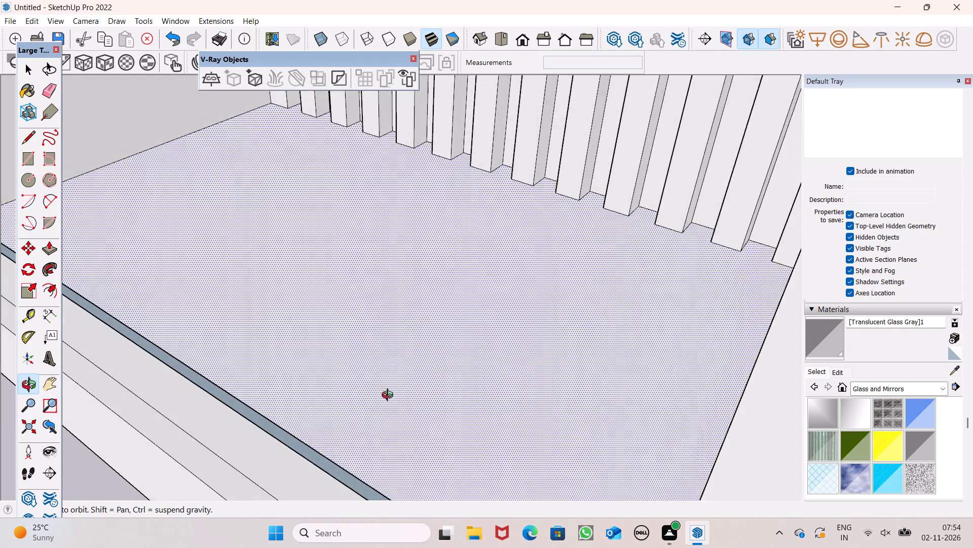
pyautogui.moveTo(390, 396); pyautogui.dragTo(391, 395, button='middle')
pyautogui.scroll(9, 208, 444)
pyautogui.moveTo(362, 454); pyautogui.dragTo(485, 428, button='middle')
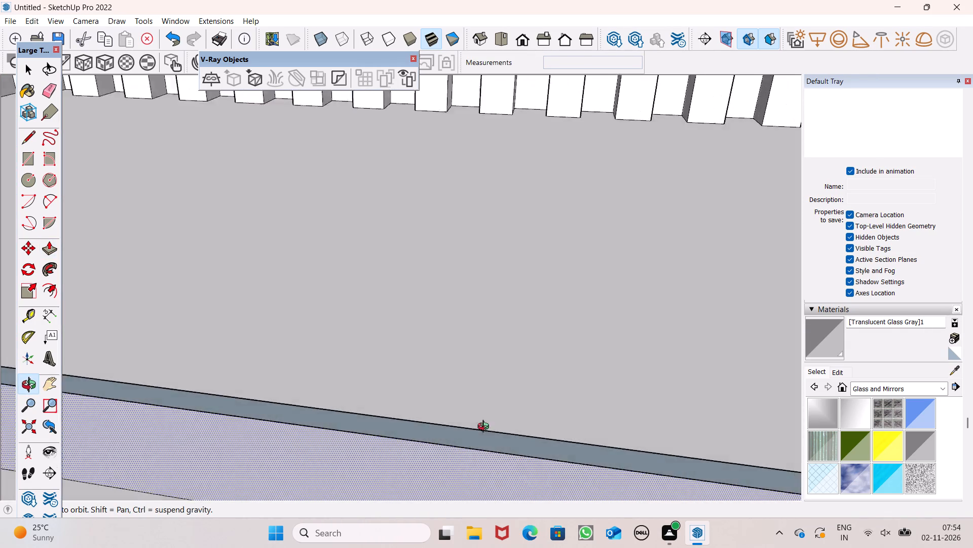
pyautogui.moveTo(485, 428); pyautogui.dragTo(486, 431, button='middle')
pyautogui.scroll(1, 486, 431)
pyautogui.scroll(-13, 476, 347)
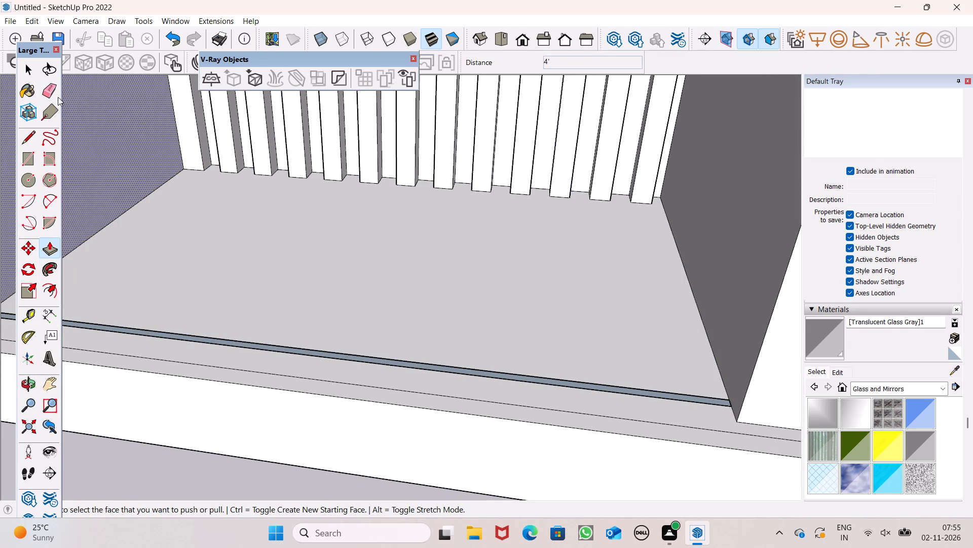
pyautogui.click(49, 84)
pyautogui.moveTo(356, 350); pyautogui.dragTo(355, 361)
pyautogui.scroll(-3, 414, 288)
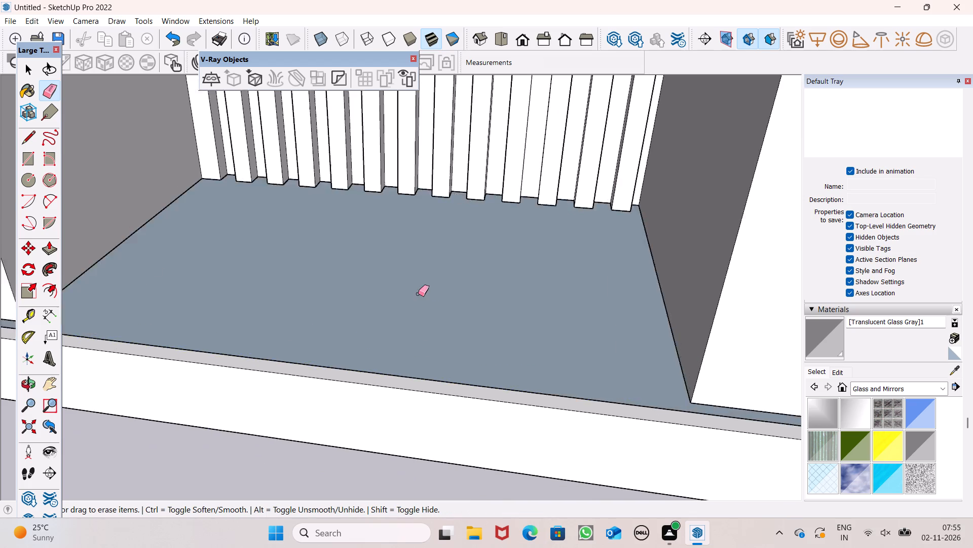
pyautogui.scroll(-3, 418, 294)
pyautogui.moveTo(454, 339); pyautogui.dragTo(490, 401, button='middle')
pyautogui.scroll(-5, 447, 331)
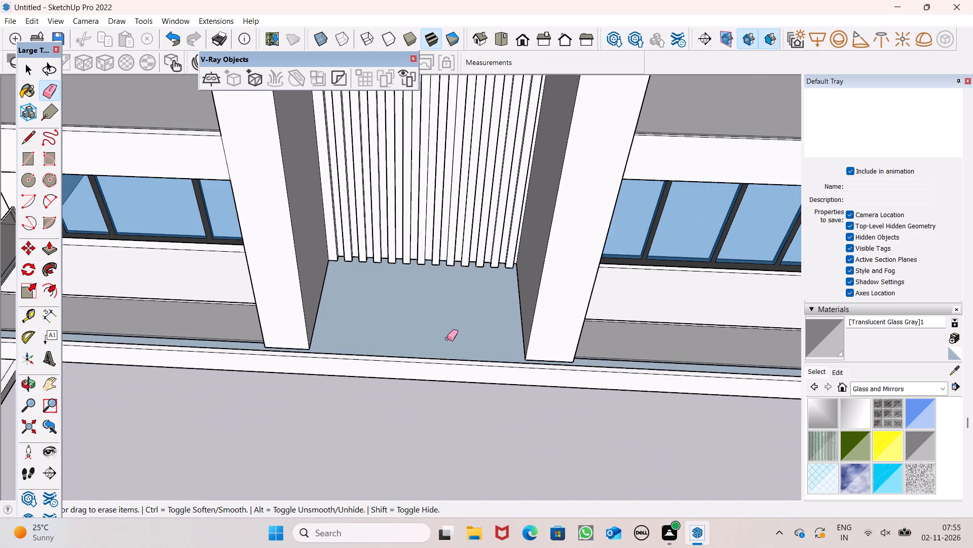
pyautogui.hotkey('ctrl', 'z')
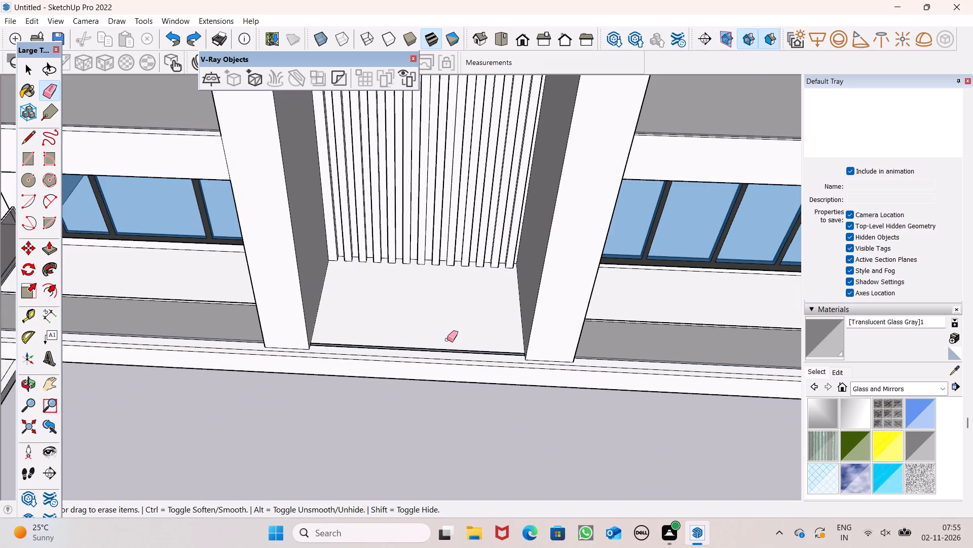
# Paint the thin strip on the fin recess floor with the white Color M00 from the Colors collection.
pyautogui.moveTo(453, 363); pyautogui.dragTo(228, 291, button='middle')
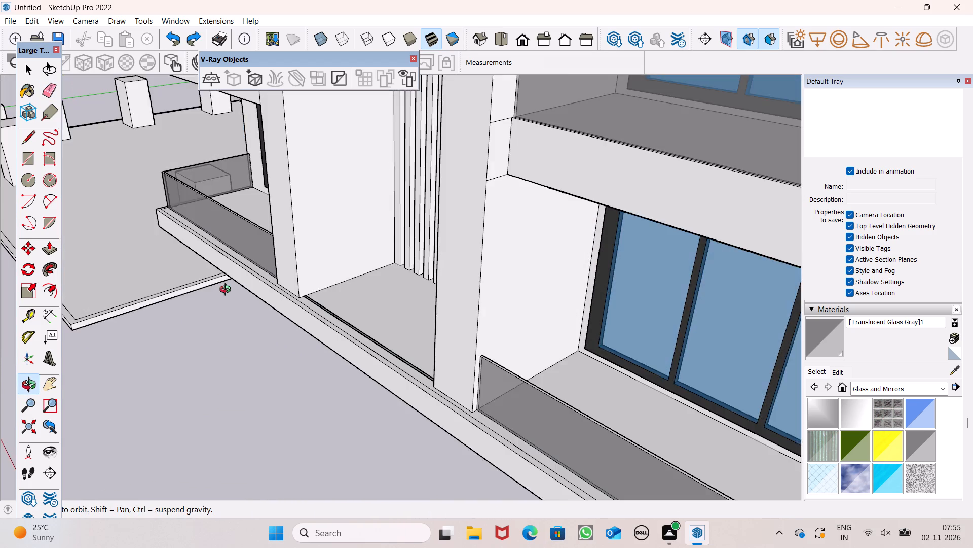
pyautogui.moveTo(228, 291); pyautogui.dragTo(216, 294, button='middle')
pyautogui.moveTo(216, 294); pyautogui.dragTo(435, 448, button='middle')
pyautogui.scroll(7, 411, 407)
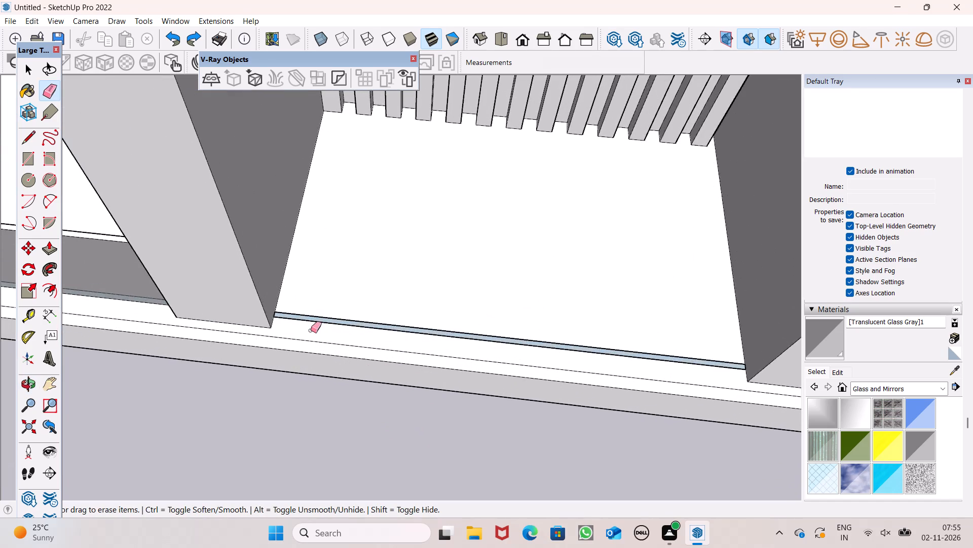
pyautogui.scroll(18, 309, 328)
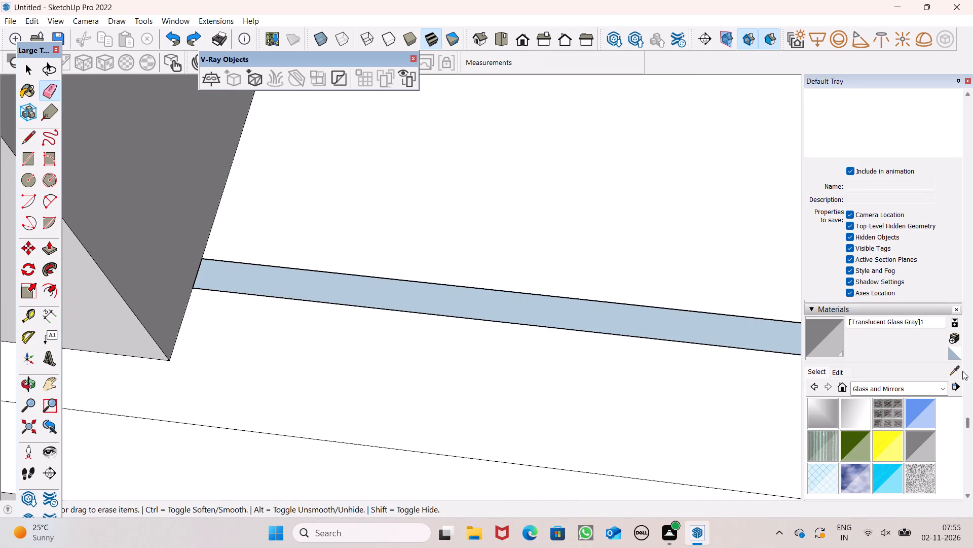
pyautogui.click(916, 387)
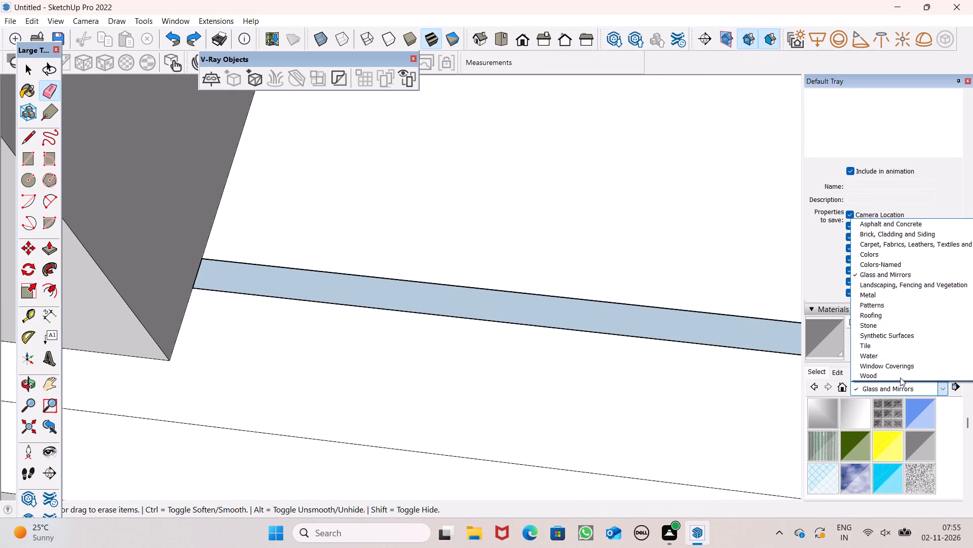
pyautogui.click(859, 252)
pyautogui.scroll(-5, 828, 446)
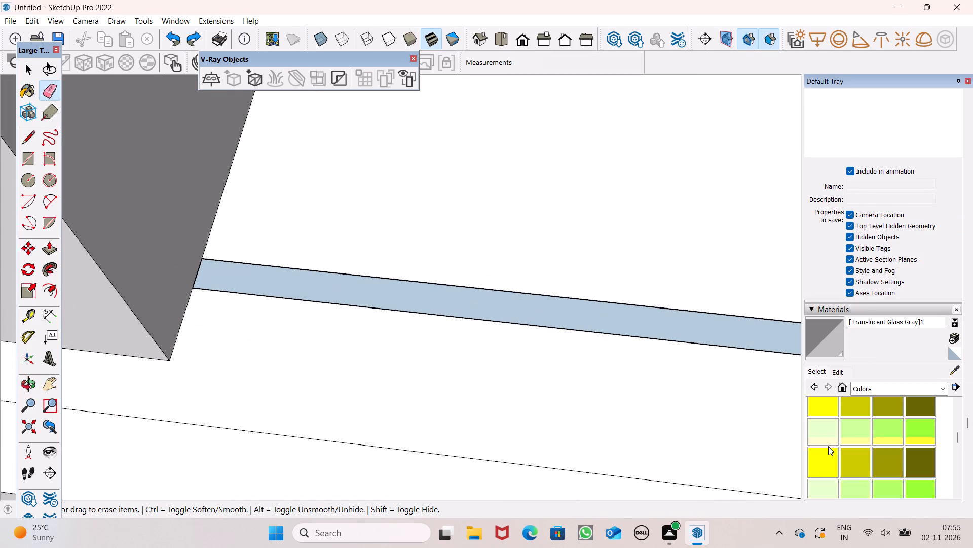
pyautogui.scroll(-8, 828, 446)
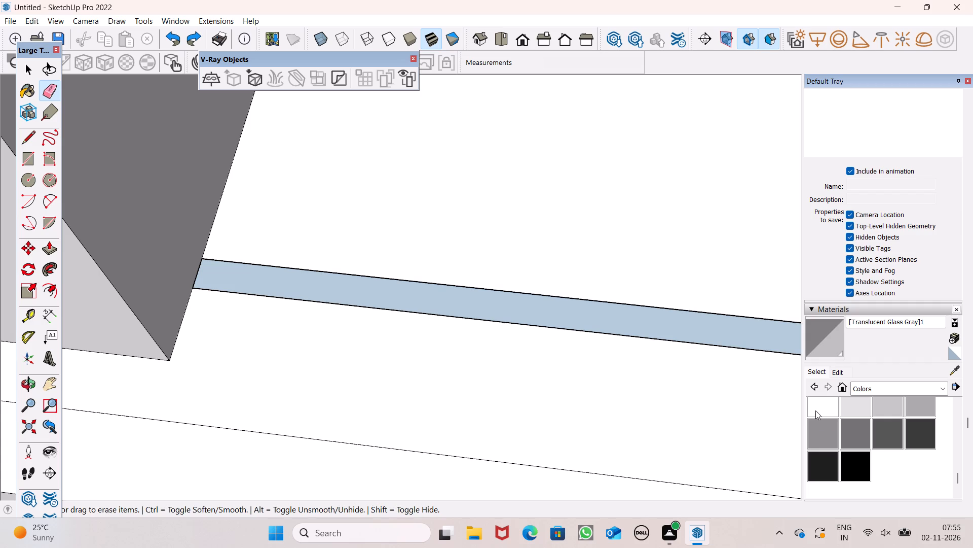
pyautogui.click(815, 410)
pyautogui.click(600, 330)
# Examine the painted floor strip at the base of the fin recess and the surrounding front facade.
pyautogui.moveTo(404, 328); pyautogui.dragTo(486, 92, button='middle')
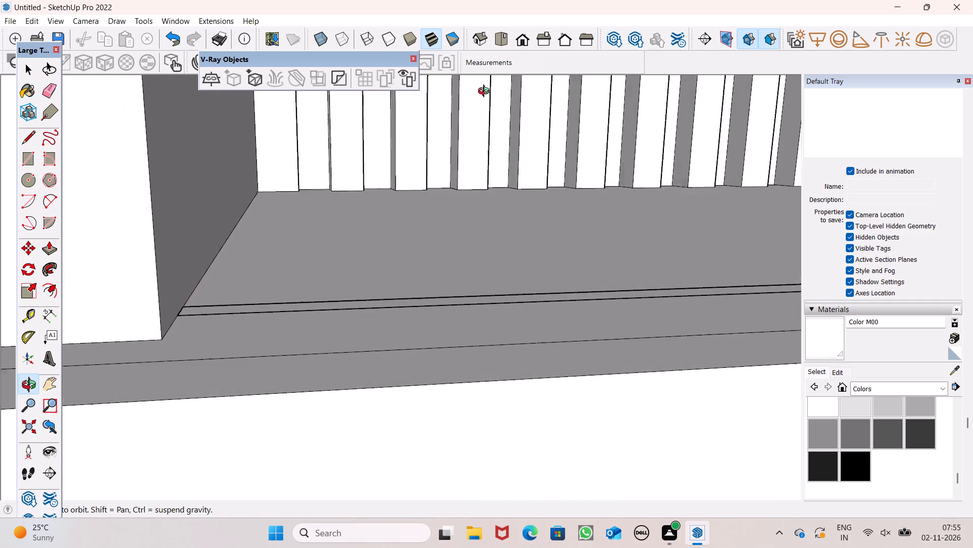
pyautogui.moveTo(486, 92); pyautogui.dragTo(436, 181, button='middle')
pyautogui.scroll(-3, 437, 242)
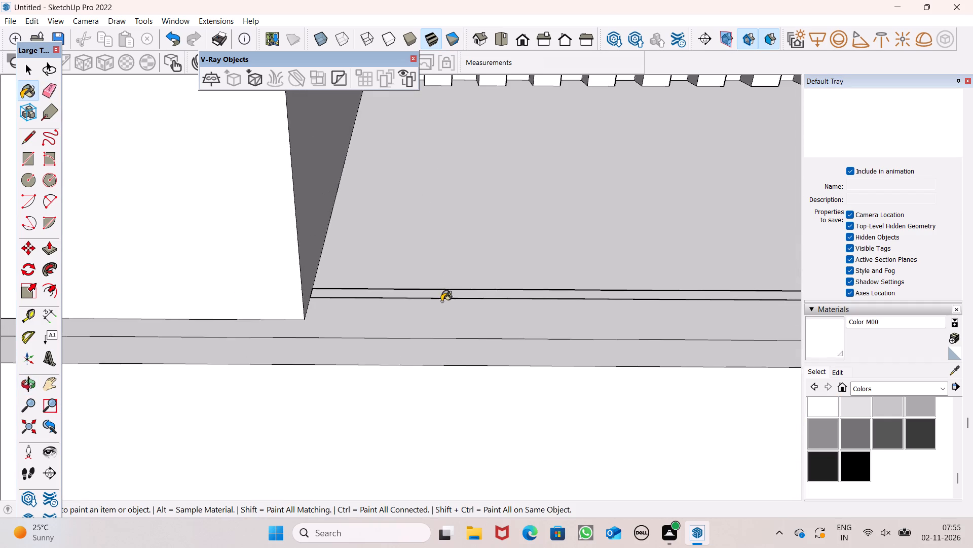
pyautogui.scroll(-9, 441, 301)
pyautogui.scroll(-7, 353, 287)
pyautogui.scroll(-6, 306, 282)
pyautogui.moveTo(185, 441); pyautogui.dragTo(275, 409, button='middle')
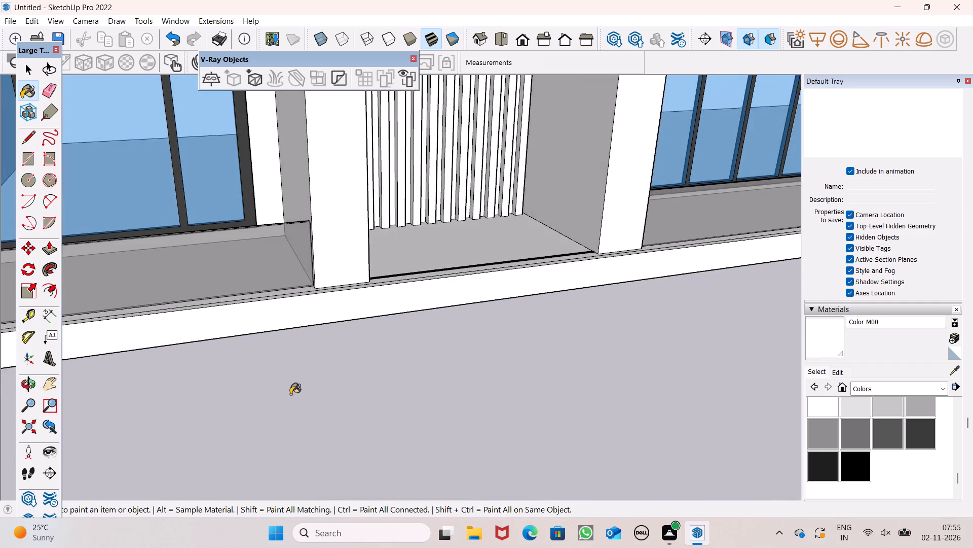
pyautogui.scroll(-13, 290, 394)
pyautogui.moveTo(445, 420); pyautogui.dragTo(442, 351, button='middle')
pyautogui.scroll(-9, 445, 352)
pyautogui.moveTo(581, 373); pyautogui.dragTo(484, 470, button='middle')
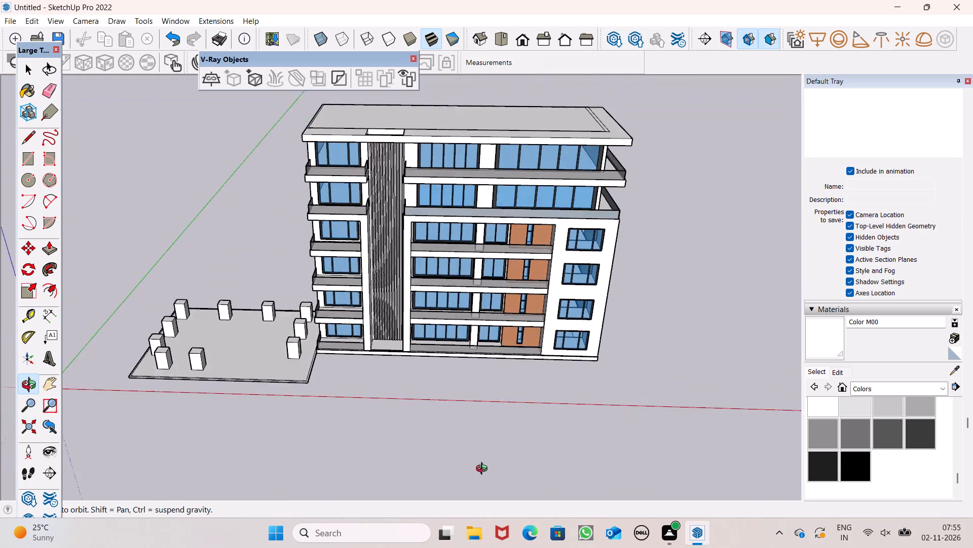
pyautogui.moveTo(484, 470); pyautogui.dragTo(506, 451, button='middle')
pyautogui.scroll(4, 433, 416)
pyautogui.moveTo(432, 414); pyautogui.dragTo(395, 459, button='middle')
pyautogui.scroll(1, 395, 459)
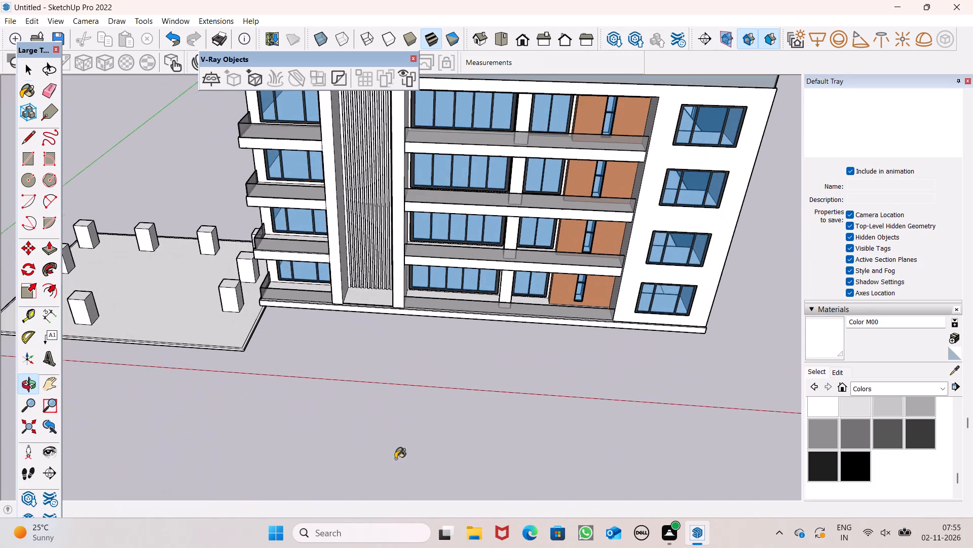
pyautogui.scroll(-7, 467, 378)
# Erase the inset edge lines on the roof along the short end nearest the fin opening and the rear long side.
pyautogui.moveTo(497, 380); pyautogui.dragTo(212, 437, button='middle')
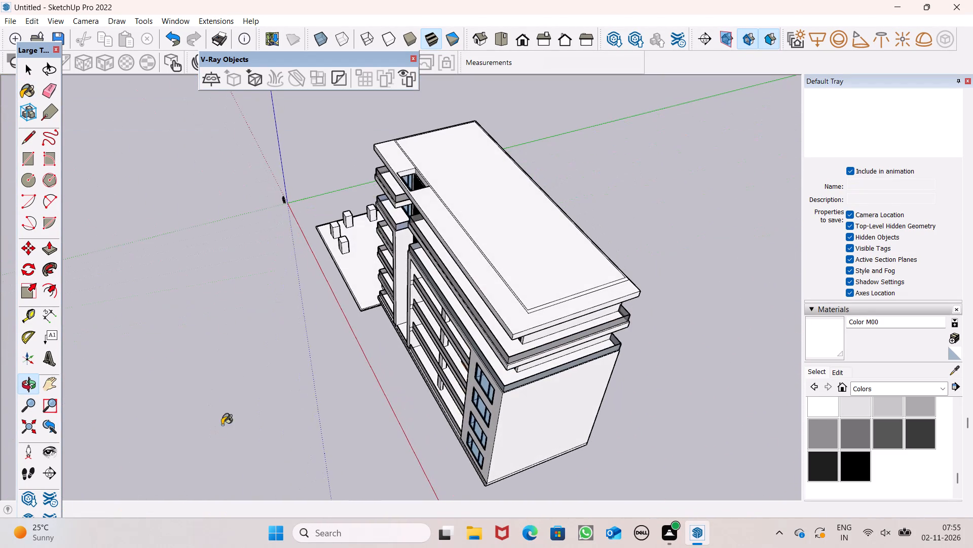
pyautogui.click(43, 94)
pyautogui.scroll(6, 468, 144)
pyautogui.scroll(6, 370, 180)
pyautogui.moveTo(380, 169); pyautogui.dragTo(399, 159)
pyautogui.scroll(-6, 407, 211)
pyautogui.scroll(7, 383, 145)
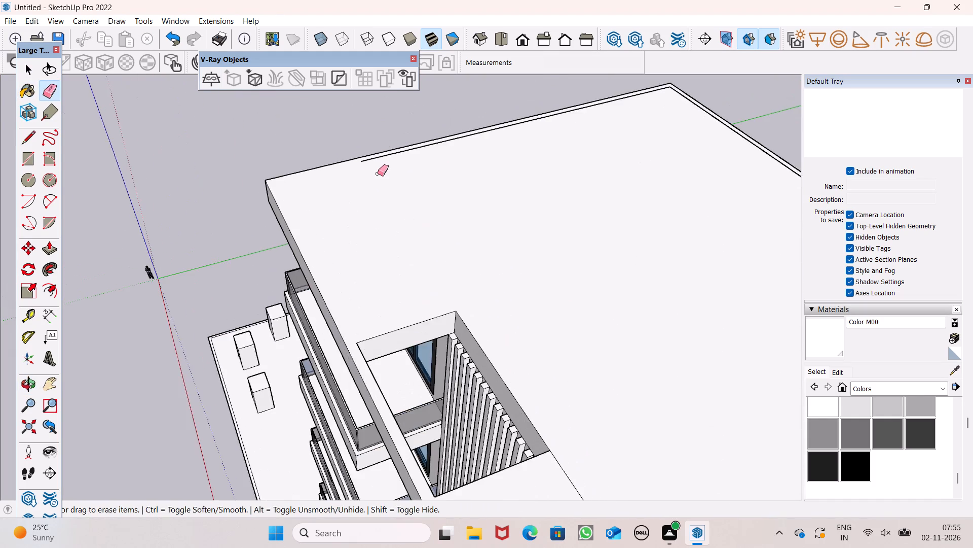
pyautogui.scroll(6, 378, 174)
pyautogui.moveTo(365, 148); pyautogui.dragTo(372, 144)
pyautogui.scroll(-7, 376, 243)
pyautogui.scroll(-7, 448, 280)
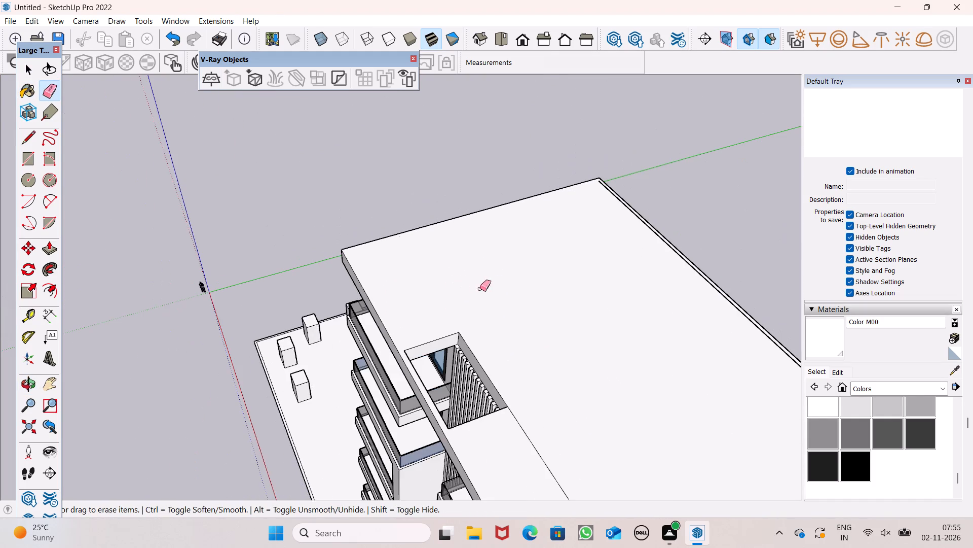
pyautogui.scroll(3, 522, 273)
pyautogui.scroll(9, 761, 155)
pyautogui.moveTo(517, 239); pyautogui.dragTo(518, 244)
# Erase the remaining inset lines on the roof along the front long side and far short end, including the leftover short segment.
pyautogui.scroll(-13, 505, 213)
pyautogui.scroll(-8, 432, 99)
pyautogui.scroll(1, 431, 101)
pyautogui.scroll(-3, 435, 161)
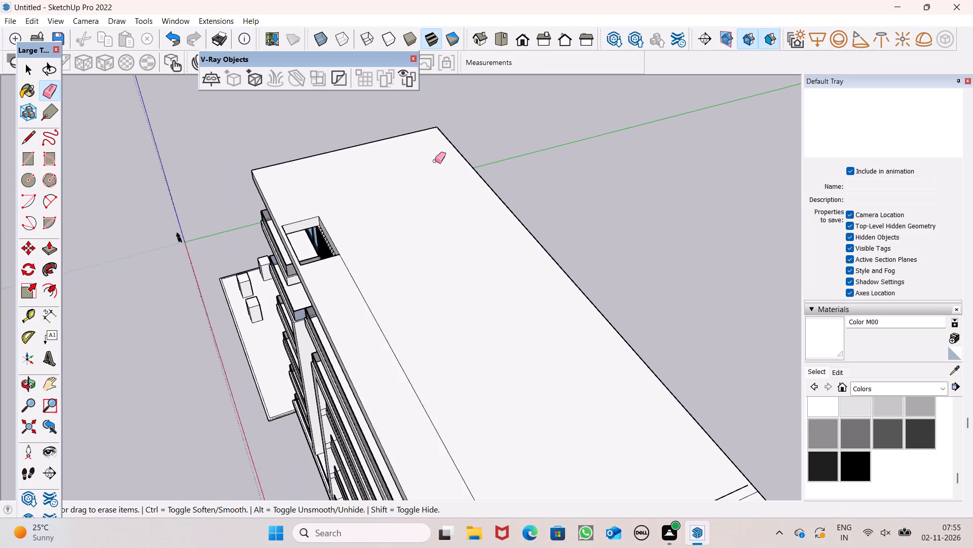
pyautogui.scroll(-8, 435, 161)
pyautogui.scroll(13, 473, 330)
pyautogui.moveTo(441, 320); pyautogui.dragTo(442, 320)
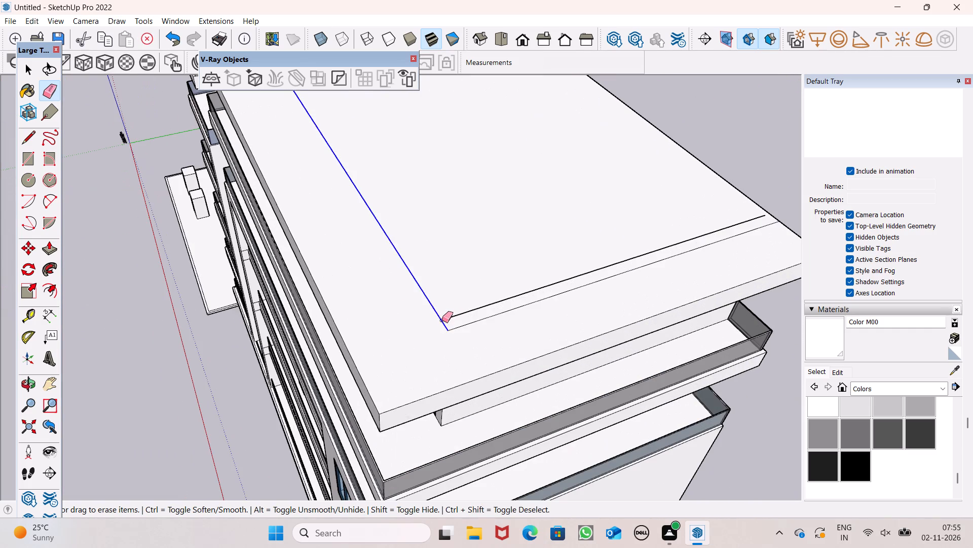
pyautogui.moveTo(442, 320); pyautogui.dragTo(456, 306)
pyautogui.click(456, 298)
pyautogui.scroll(3, 782, 223)
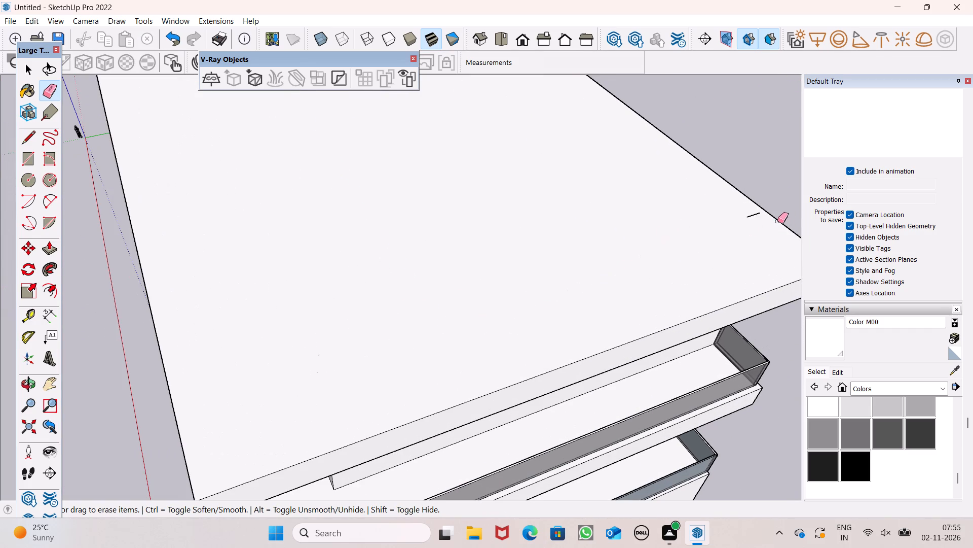
pyautogui.moveTo(752, 212); pyautogui.dragTo(756, 225)
# Examine the building's front facade from below and its cleaned roof from above.
pyautogui.scroll(-7, 628, 182)
pyautogui.moveTo(255, 406); pyautogui.dragTo(567, 160, button='middle')
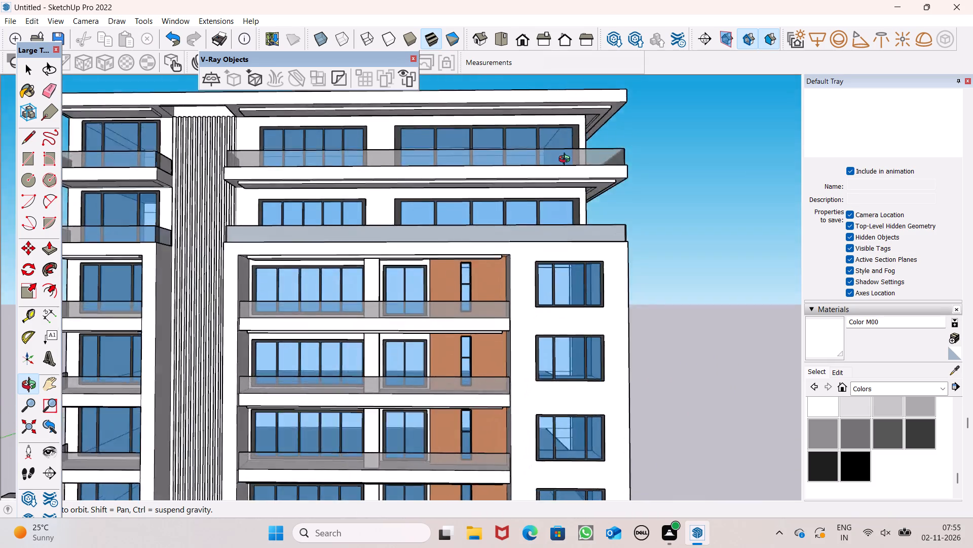
pyautogui.moveTo(567, 160); pyautogui.dragTo(476, 160, button='middle')
pyautogui.scroll(-4, 607, 223)
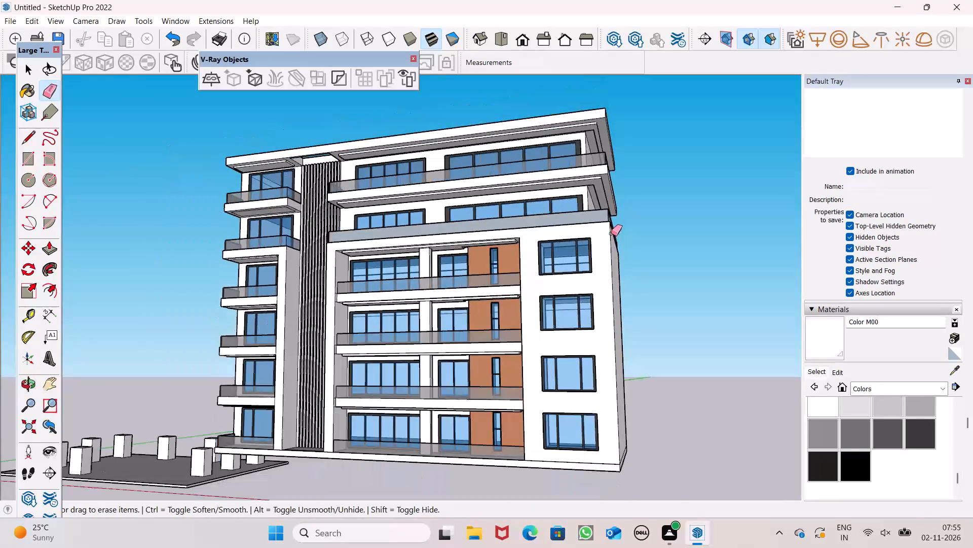
pyautogui.scroll(-4, 612, 239)
pyautogui.moveTo(628, 280); pyautogui.dragTo(737, 466, button='middle')
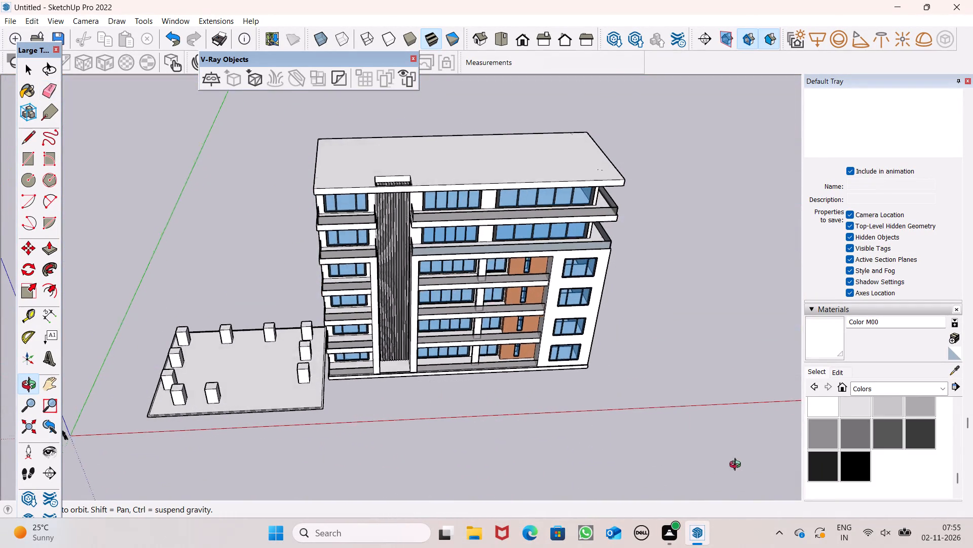
# Examine the building's front facade, balcony railings and balcony undersides from several angles.
pyautogui.moveTo(737, 466); pyautogui.dragTo(715, 399, button='middle')
pyautogui.middleClick(715, 397)
pyautogui.moveTo(458, 382); pyautogui.dragTo(465, 383, button='middle')
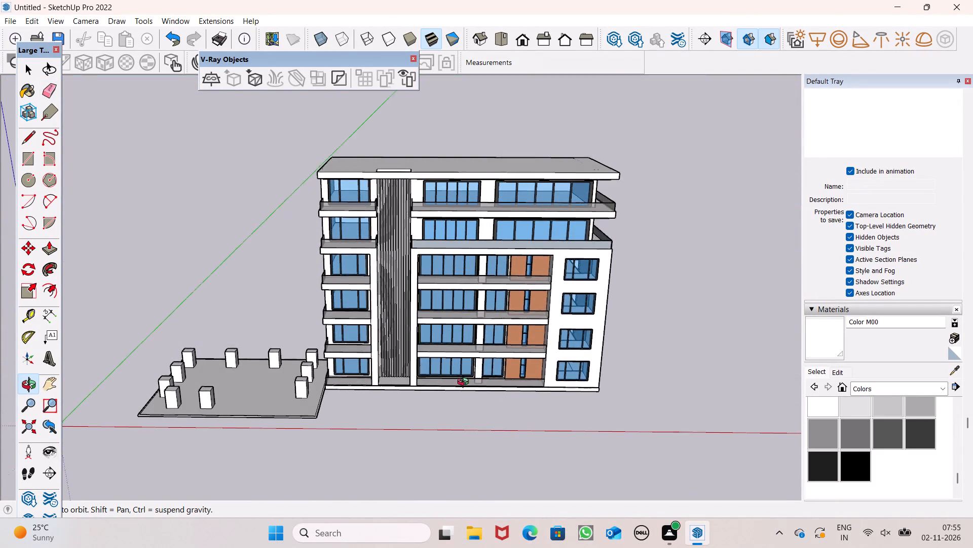
pyautogui.moveTo(465, 383); pyautogui.dragTo(572, 345, button='middle')
pyautogui.scroll(8, 572, 356)
pyautogui.scroll(7, 478, 257)
pyautogui.moveTo(540, 272); pyautogui.dragTo(554, 264, button='middle')
pyautogui.scroll(1, 549, 270)
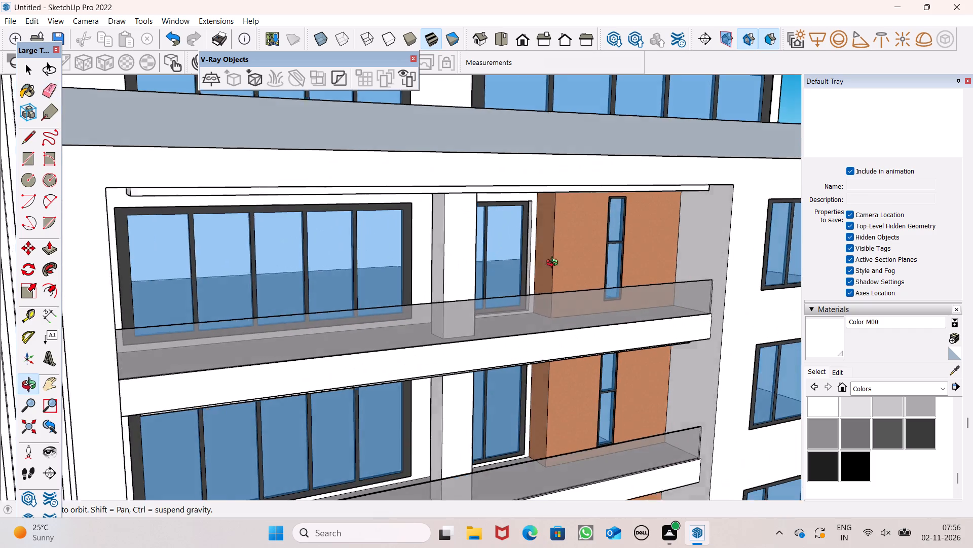
pyautogui.moveTo(554, 264); pyautogui.dragTo(418, 234, button='middle')
pyautogui.scroll(-4, 529, 207)
pyautogui.moveTo(522, 202); pyautogui.dragTo(450, 160, button='middle')
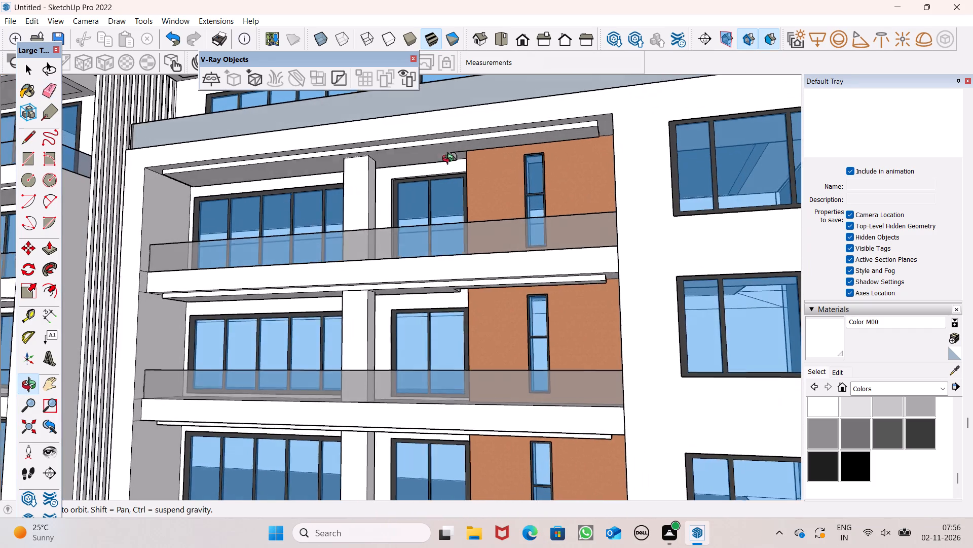
pyautogui.moveTo(450, 160); pyautogui.dragTo(565, 134, button='middle')
pyautogui.scroll(1, 579, 139)
pyautogui.scroll(-4, 593, 161)
pyautogui.scroll(-5, 479, 196)
pyautogui.moveTo(333, 371); pyautogui.dragTo(289, 397, button='middle')
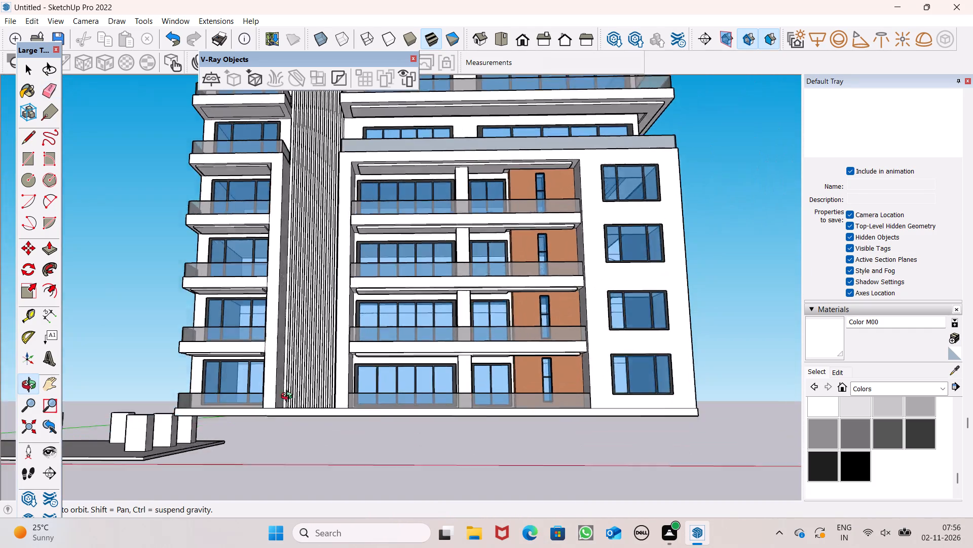
pyautogui.moveTo(289, 397); pyautogui.dragTo(462, 523, button='middle')
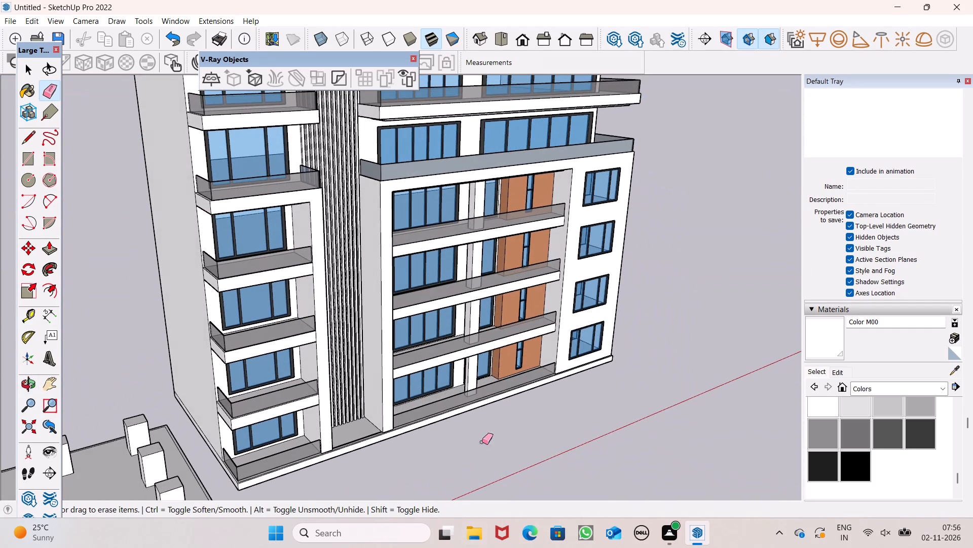
pyautogui.scroll(-4, 494, 421)
pyautogui.moveTo(603, 403); pyautogui.dragTo(413, 420, button='middle')
pyautogui.moveTo(413, 434); pyautogui.dragTo(418, 461, button='middle')
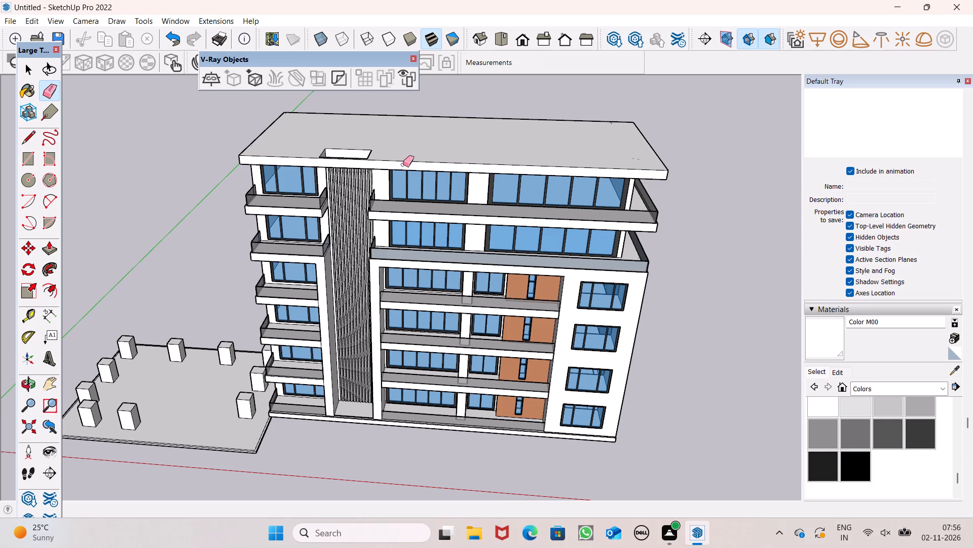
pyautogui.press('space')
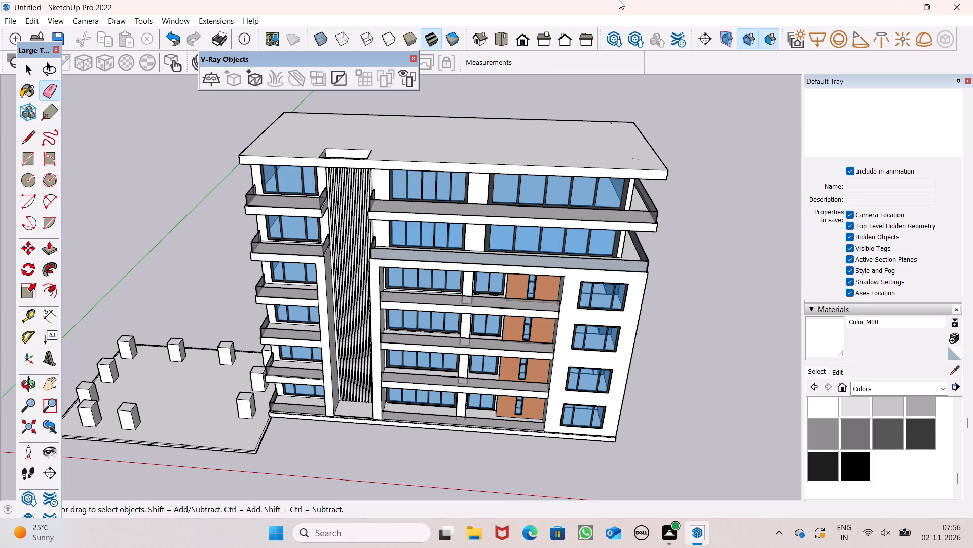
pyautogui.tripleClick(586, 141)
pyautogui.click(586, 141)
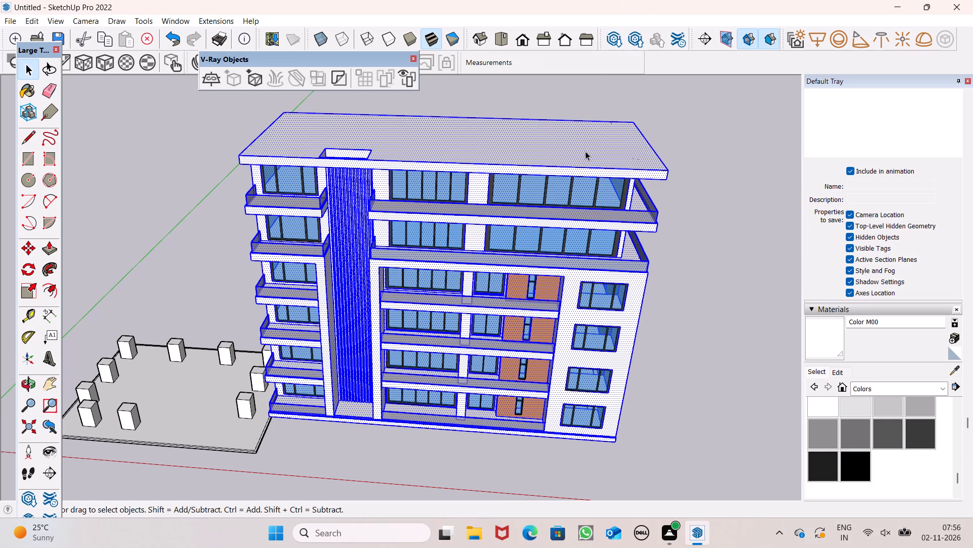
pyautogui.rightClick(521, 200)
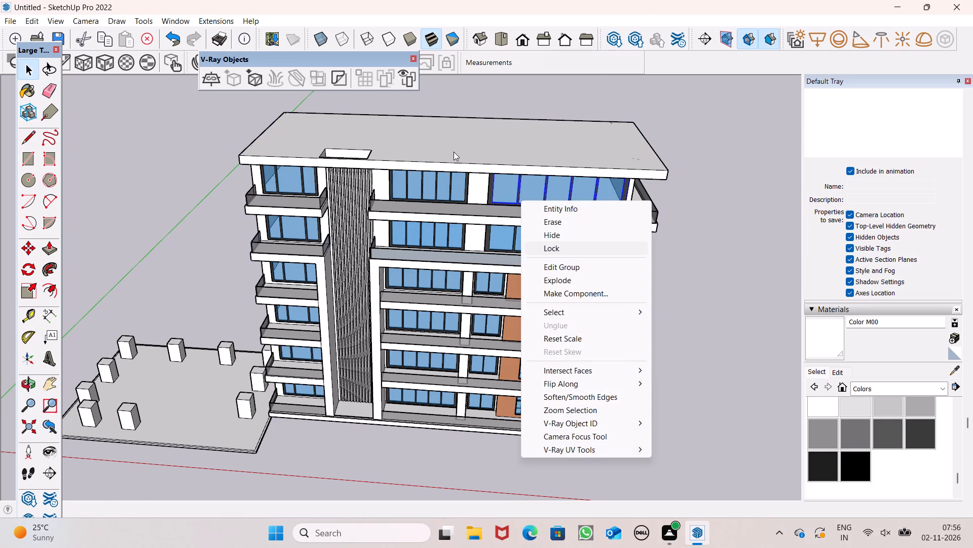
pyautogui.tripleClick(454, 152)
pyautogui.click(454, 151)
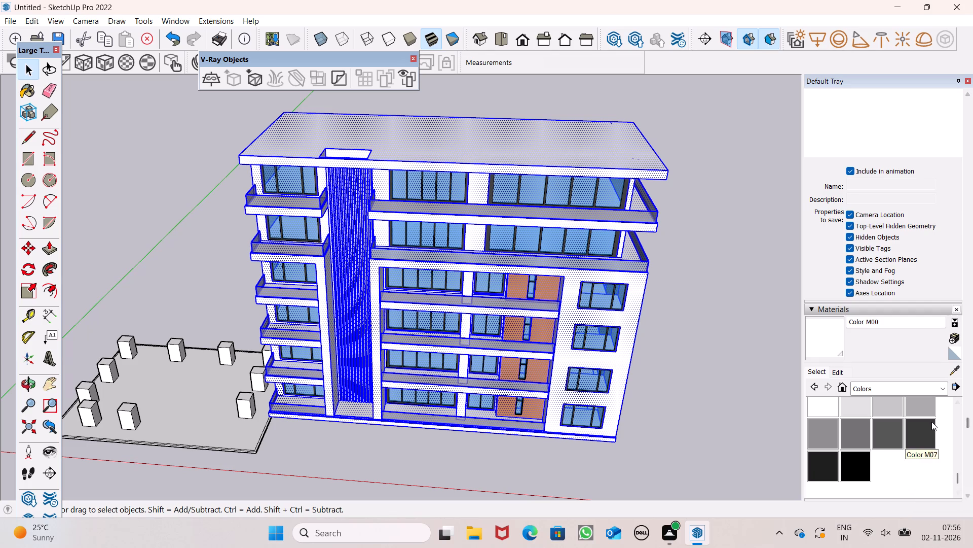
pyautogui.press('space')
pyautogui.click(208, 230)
# Move the grouped base slab with its columns from beside the building to directly beneath it.
pyautogui.scroll(-3, 211, 237)
pyautogui.moveTo(291, 425); pyautogui.dragTo(289, 339, button='middle')
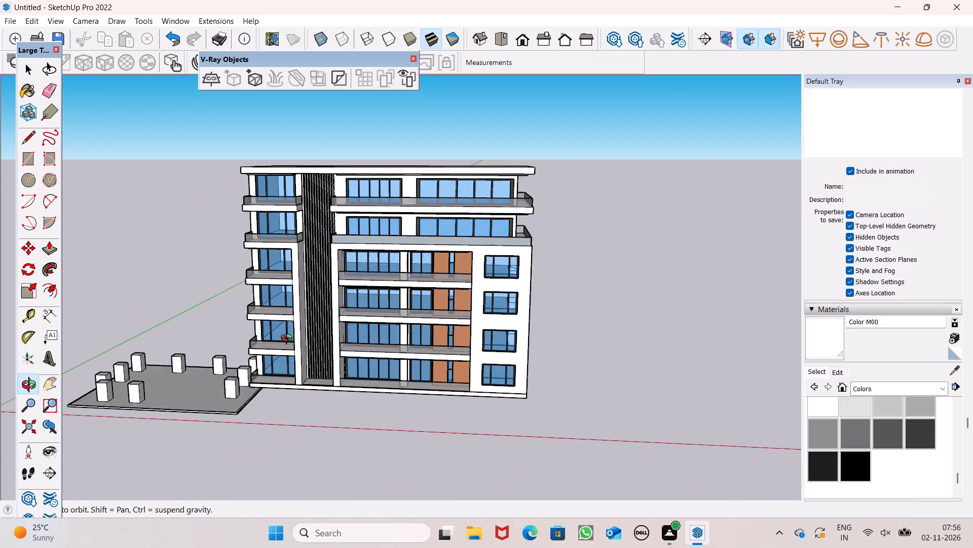
pyautogui.moveTo(289, 339); pyautogui.dragTo(290, 333, button='middle')
pyautogui.scroll(-3, 296, 298)
pyautogui.moveTo(328, 371); pyautogui.dragTo(321, 391, button='middle')
pyautogui.scroll(1, 322, 392)
pyautogui.scroll(-6, 426, 316)
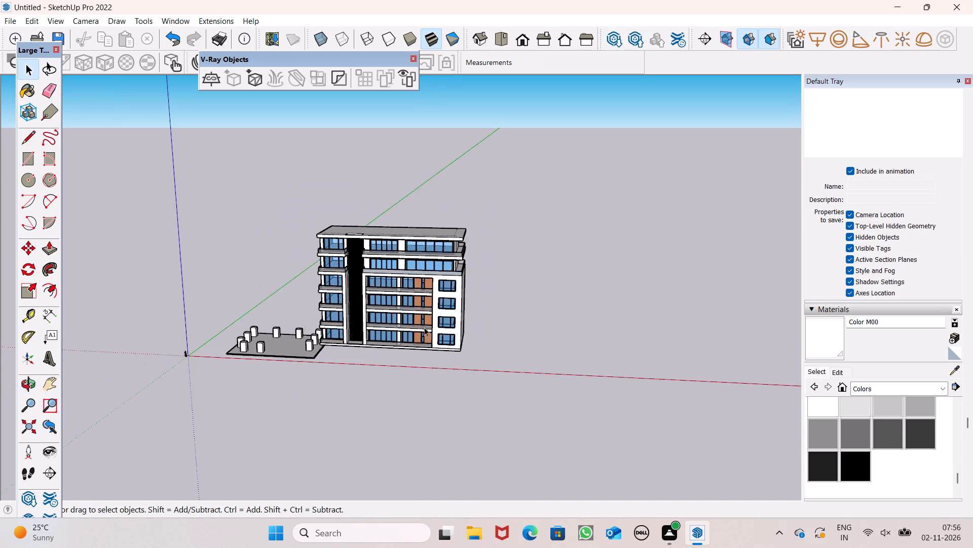
pyautogui.moveTo(425, 348); pyautogui.dragTo(434, 401, button='middle')
pyautogui.scroll(15, 361, 352)
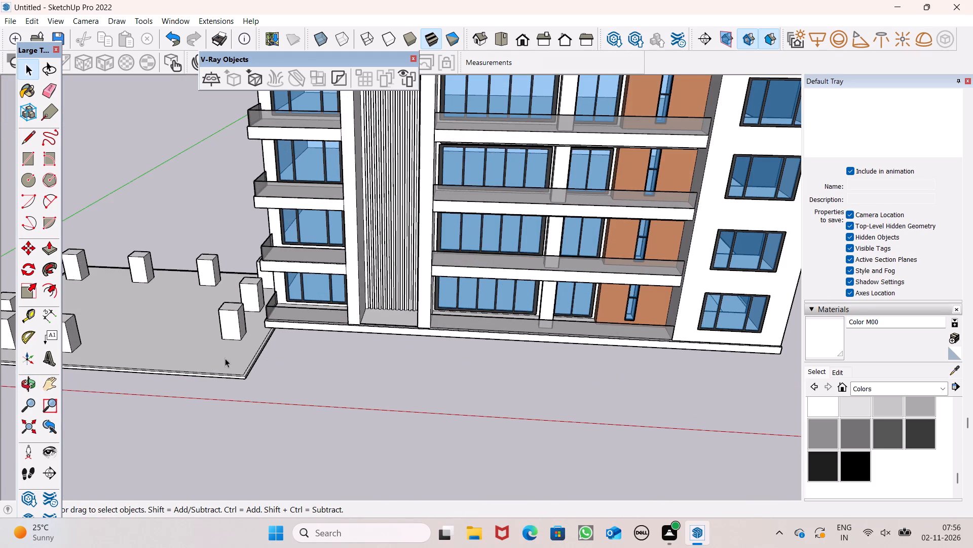
pyautogui.click(225, 358)
pyautogui.scroll(-6, 248, 337)
pyautogui.press('m')
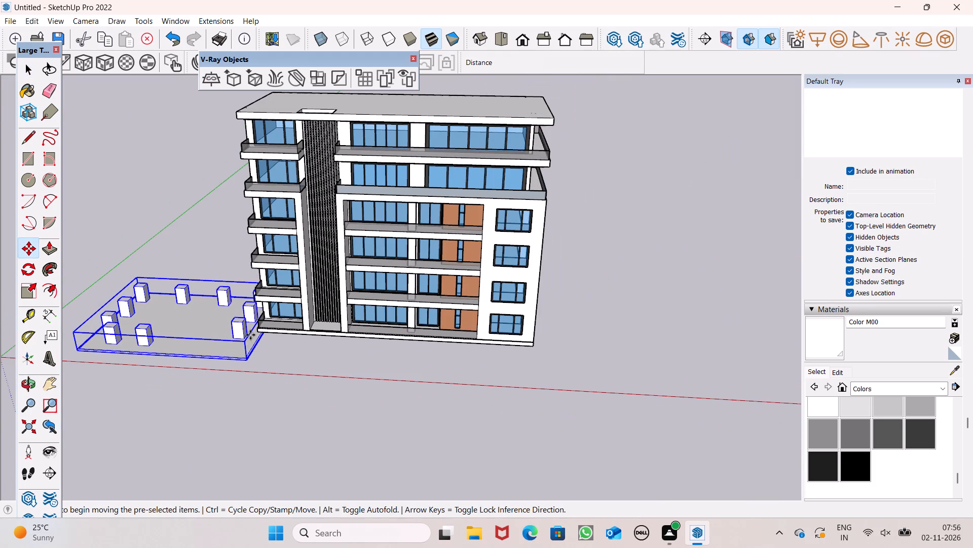
pyautogui.press('Return')
pyautogui.scroll(-3, 250, 335)
pyautogui.moveTo(250, 392); pyautogui.dragTo(235, 307, button='middle')
pyautogui.scroll(7, 222, 361)
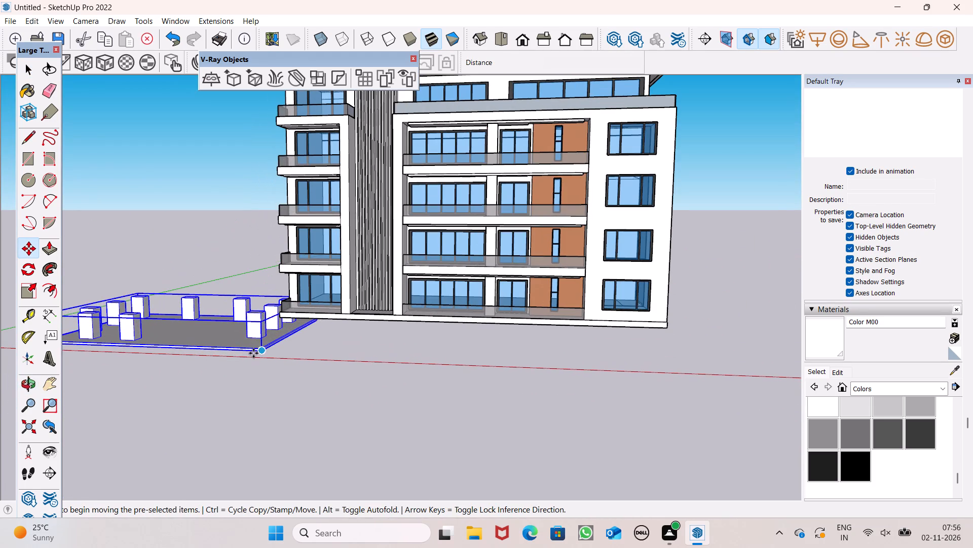
pyautogui.moveTo(264, 354); pyautogui.dragTo(648, 389)
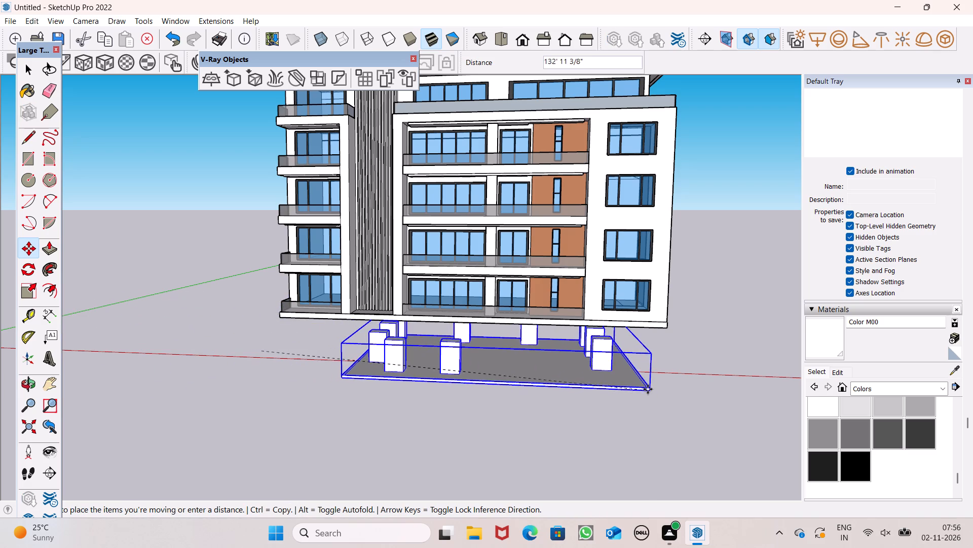
pyautogui.moveTo(648, 389); pyautogui.dragTo(614, 366)
# Examine how the tops of the columns meet the underside of the building.
pyautogui.moveTo(640, 385); pyautogui.dragTo(575, 348, button='middle')
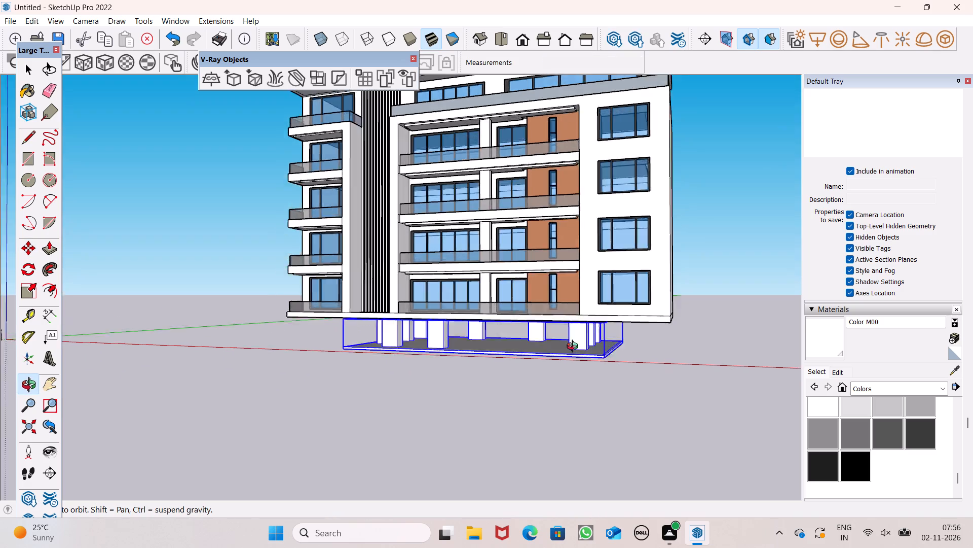
pyautogui.moveTo(575, 348); pyautogui.dragTo(395, 348, button='middle')
pyautogui.scroll(7, 532, 348)
pyautogui.scroll(-2, 545, 346)
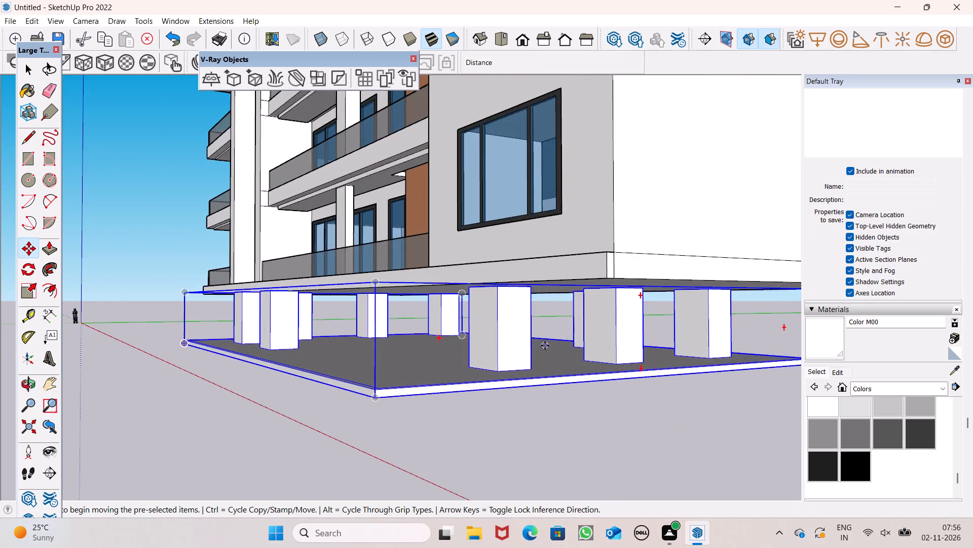
pyautogui.scroll(-1, 545, 346)
pyautogui.moveTo(546, 341); pyautogui.dragTo(558, 331, button='middle')
pyautogui.scroll(9, 553, 285)
pyautogui.moveTo(500, 310); pyautogui.dragTo(504, 319, button='middle')
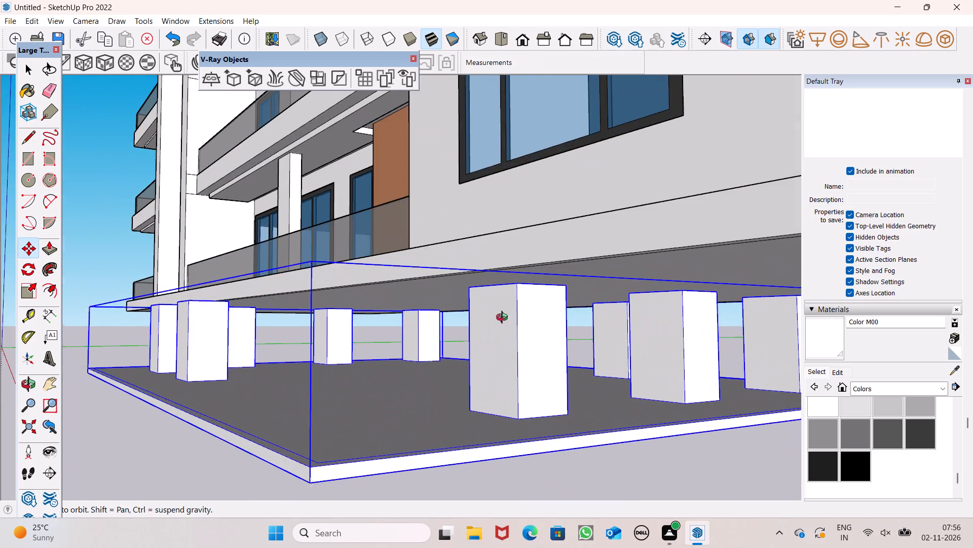
pyautogui.moveTo(504, 319); pyautogui.dragTo(535, 326, button='middle')
pyautogui.scroll(9, 535, 321)
pyautogui.scroll(1, 610, 332)
pyautogui.moveTo(610, 332); pyautogui.dragTo(630, 312, button='middle')
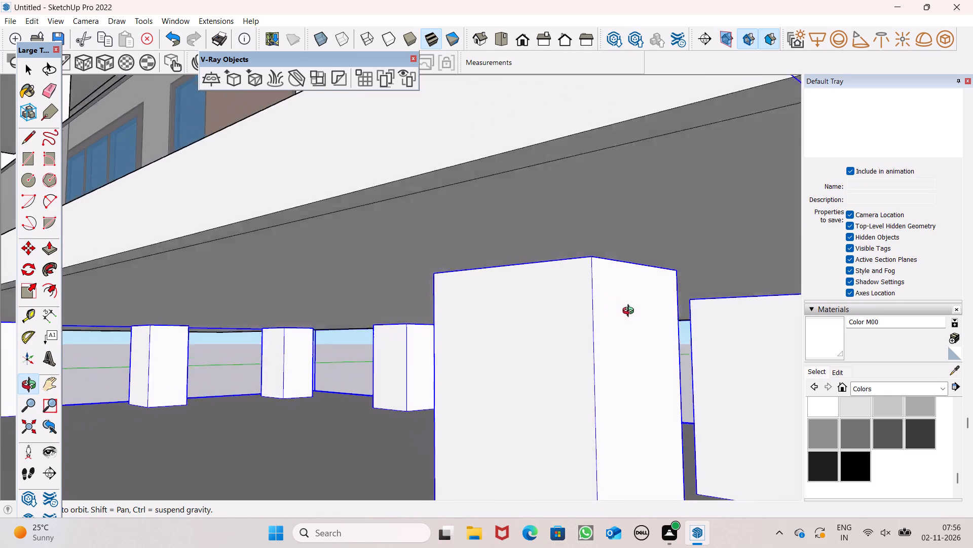
pyautogui.moveTo(630, 312); pyautogui.dragTo(637, 333, button='middle')
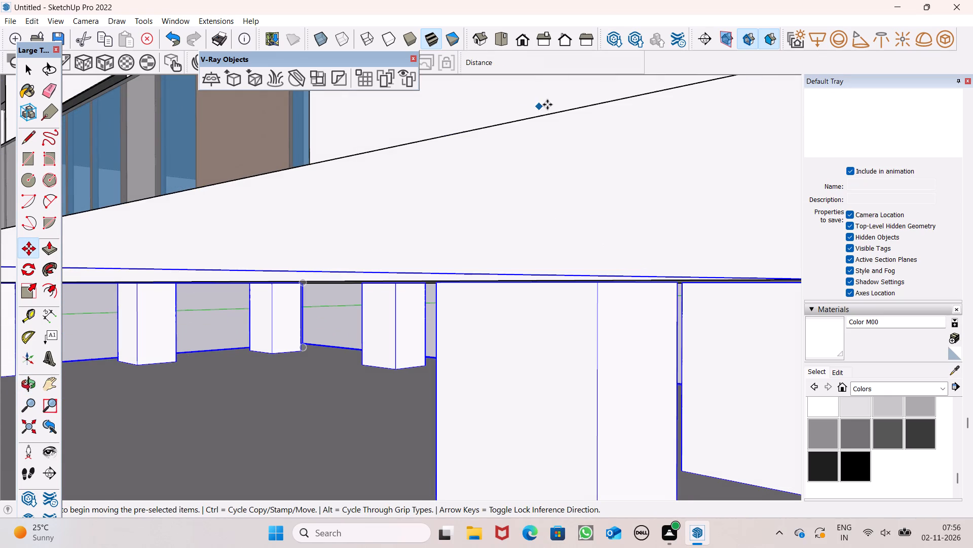
pyautogui.scroll(-18, 453, 281)
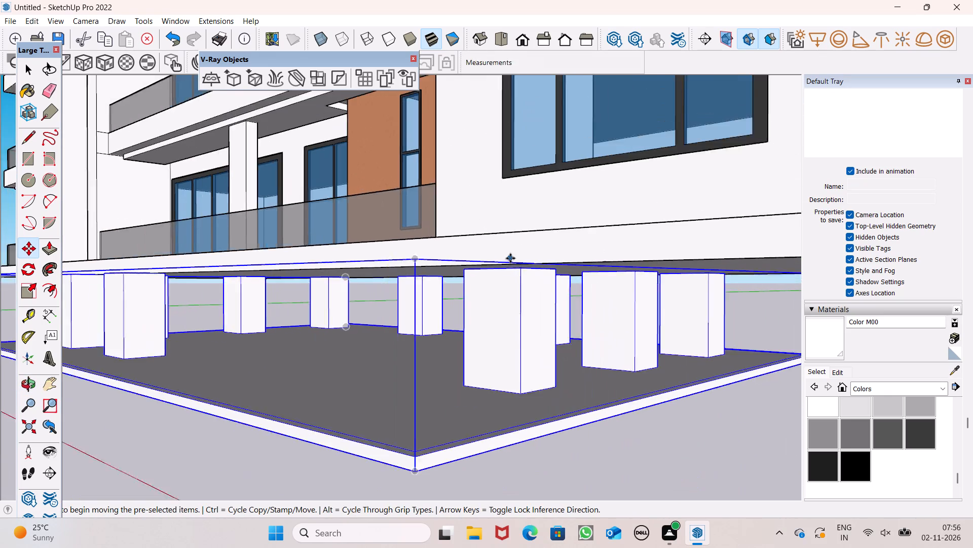
pyautogui.scroll(-6, 507, 248)
# Scale the column base group along the red axis, stretching its fin-side short end out to the building's end wall.
pyautogui.moveTo(329, 264); pyautogui.dragTo(497, 362, button='middle')
pyautogui.scroll(-5, 475, 299)
pyautogui.moveTo(318, 351); pyautogui.dragTo(538, 348, button='middle')
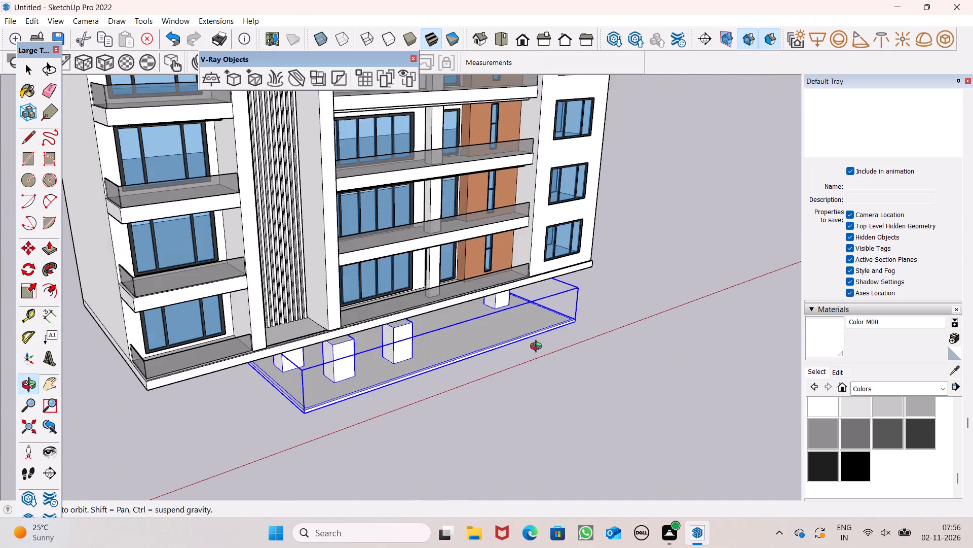
pyautogui.moveTo(538, 348); pyautogui.dragTo(537, 347, button='middle')
pyautogui.scroll(-3, 176, 384)
pyautogui.moveTo(163, 419); pyautogui.dragTo(286, 275, button='middle')
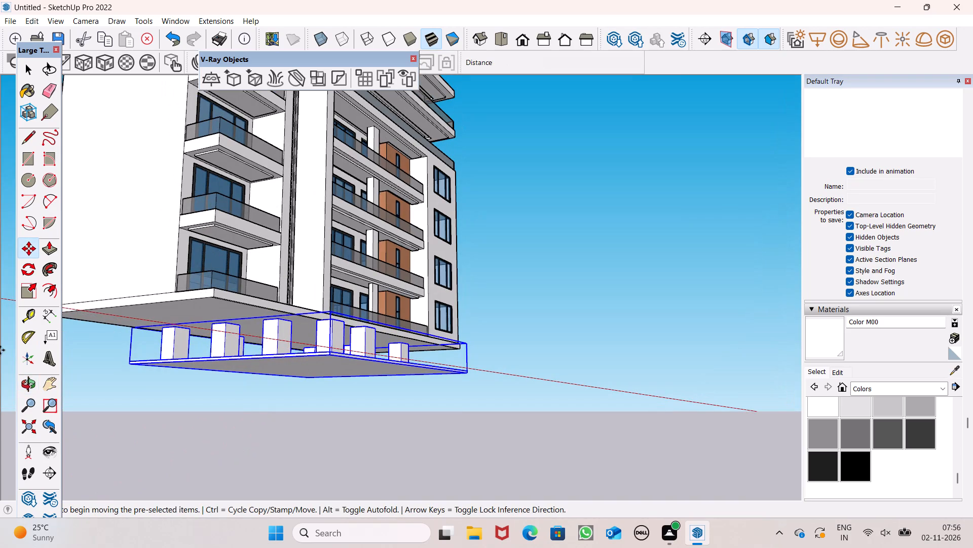
pyautogui.click(27, 299)
pyautogui.scroll(-4, 329, 278)
pyautogui.moveTo(336, 310); pyautogui.dragTo(382, 370, button='middle')
pyautogui.scroll(1, 297, 367)
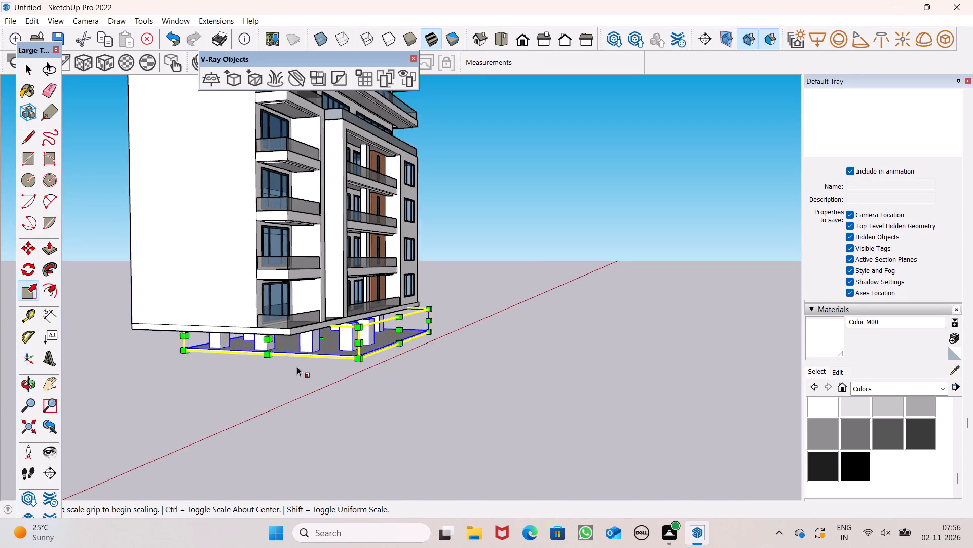
pyautogui.moveTo(297, 365); pyautogui.dragTo(305, 336, button='middle')
pyautogui.moveTo(269, 328); pyautogui.dragTo(236, 304)
# Scale the column base group along the green axis to about 0.89, pulling its front edge in towards the facade.
pyautogui.scroll(-4, 254, 294)
pyautogui.moveTo(356, 356); pyautogui.dragTo(104, 469, button='middle')
pyautogui.moveTo(339, 400); pyautogui.dragTo(206, 438, button='middle')
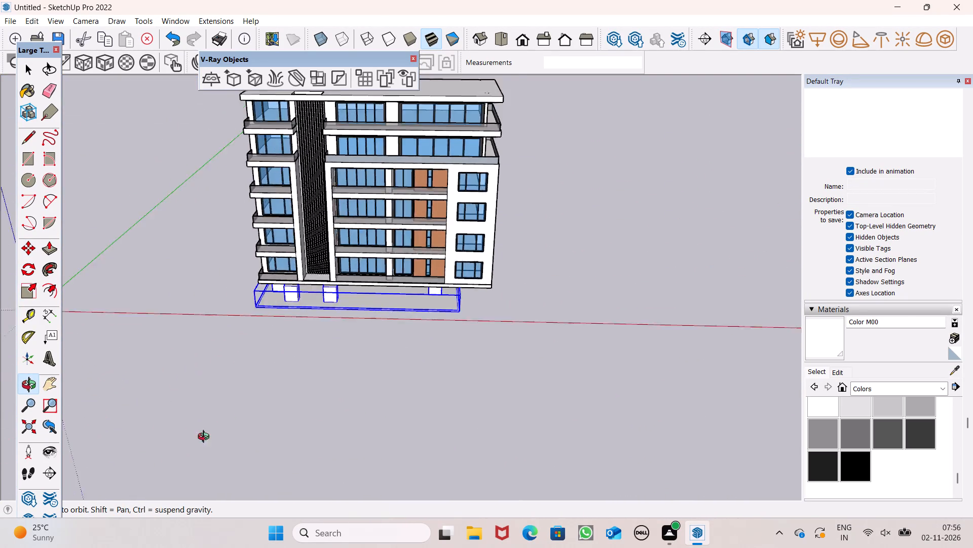
pyautogui.moveTo(206, 438); pyautogui.dragTo(37, 472, button='middle')
pyautogui.scroll(6, 351, 340)
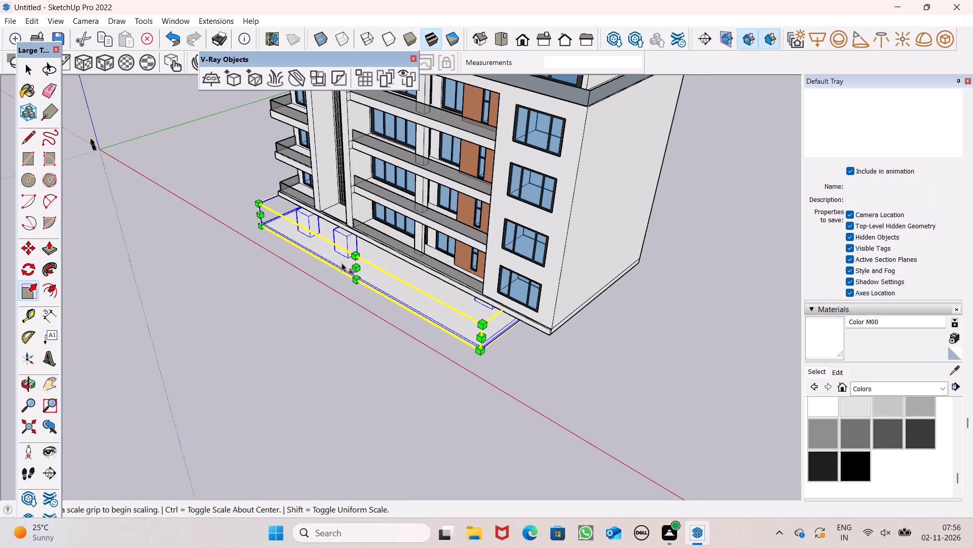
pyautogui.moveTo(345, 263); pyautogui.dragTo(369, 261)
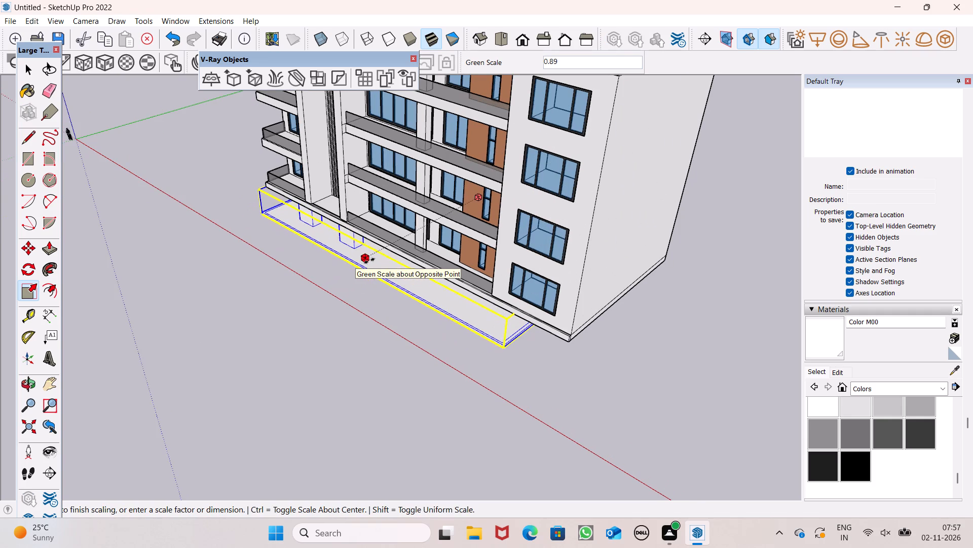
pyautogui.moveTo(369, 261); pyautogui.dragTo(370, 261)
# Scale the column base group along the red axis, stretching its far short end out past the building's blank end wall, and deselect it.
pyautogui.moveTo(565, 401); pyautogui.dragTo(313, 180, button='middle')
pyautogui.scroll(1, 312, 181)
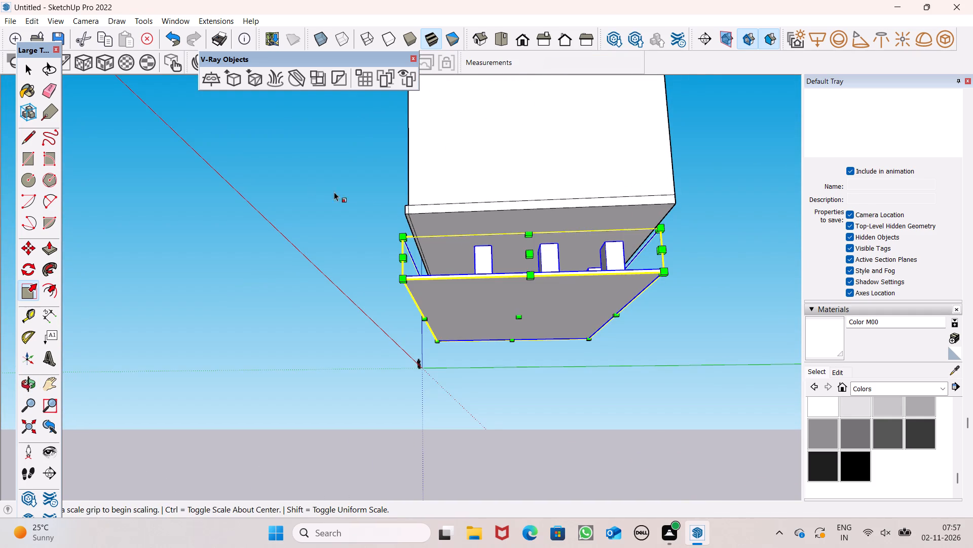
pyautogui.moveTo(528, 256); pyautogui.dragTo(520, 221)
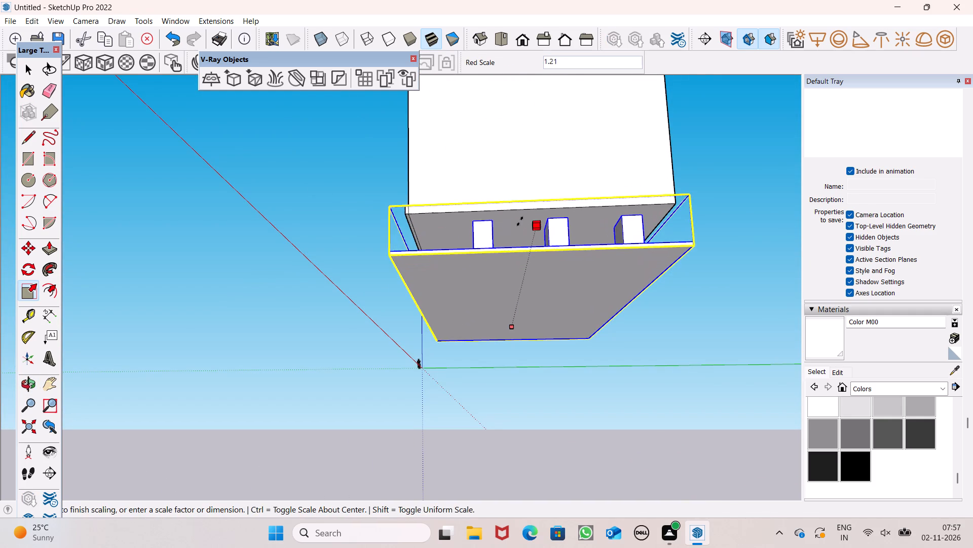
pyautogui.moveTo(520, 221); pyautogui.dragTo(519, 212)
pyautogui.scroll(-6, 519, 255)
pyautogui.moveTo(507, 287); pyautogui.dragTo(372, 381, button='middle')
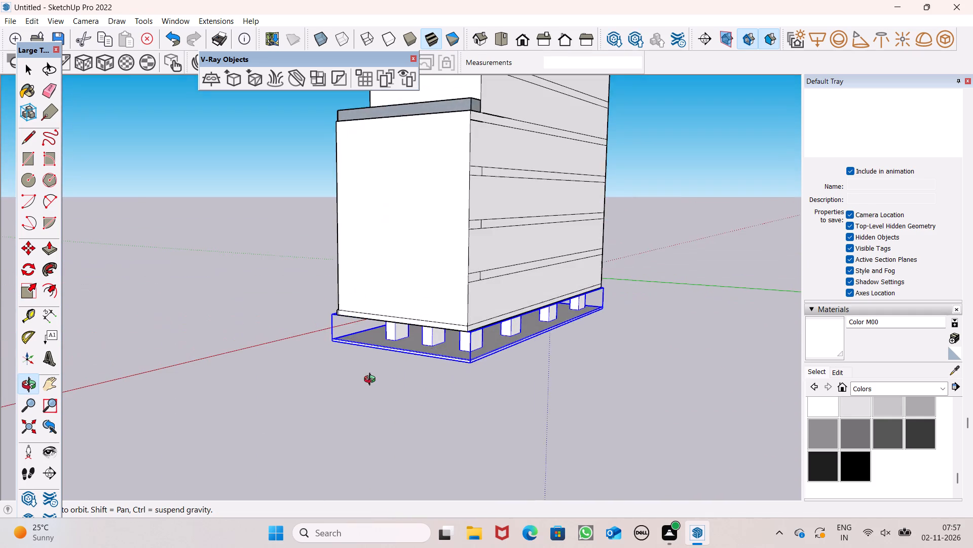
pyautogui.moveTo(372, 381); pyautogui.dragTo(369, 429, button='middle')
pyautogui.scroll(1, 481, 357)
pyautogui.press('space')
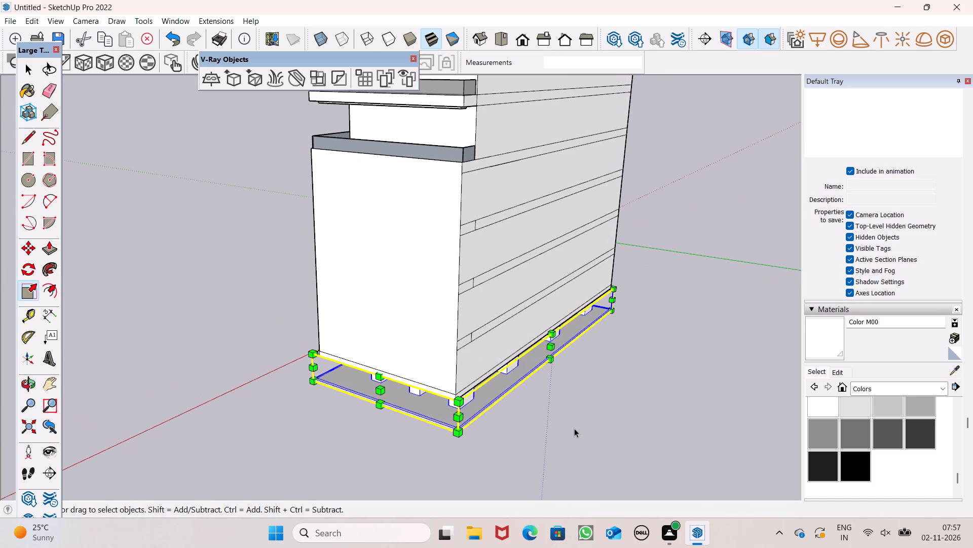
pyautogui.click(574, 428)
# Examine the building on its resized column base from the front and from above.
pyautogui.scroll(-2, 516, 398)
pyautogui.moveTo(270, 423); pyautogui.dragTo(723, 344, button='middle')
pyautogui.moveTo(451, 386); pyautogui.dragTo(457, 396, button='middle')
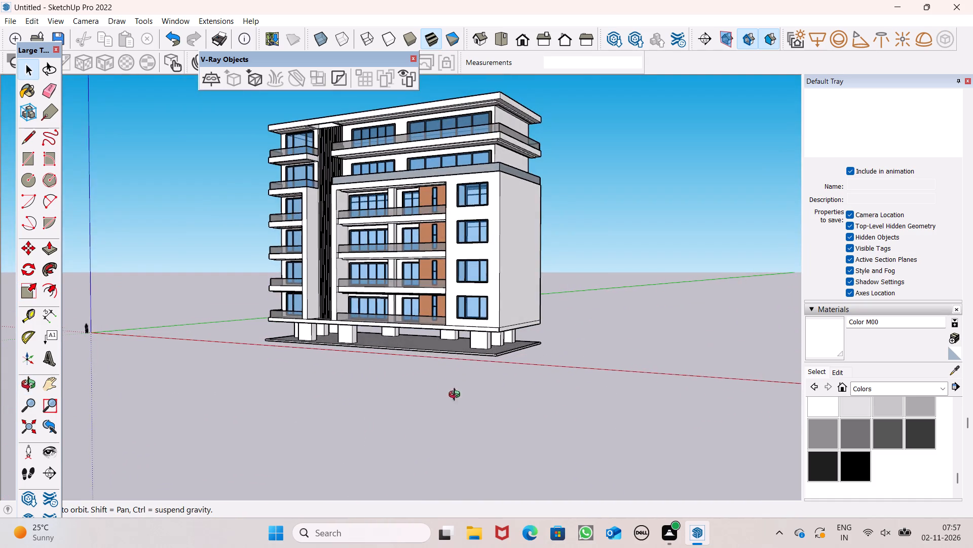
pyautogui.moveTo(457, 396); pyautogui.dragTo(619, 487, button='middle')
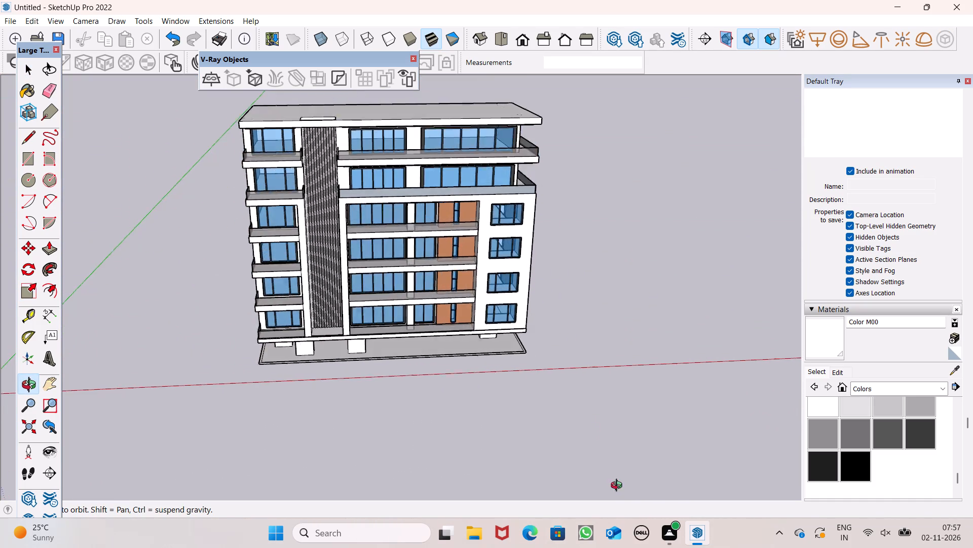
# Explode the column base group beneath the building and deselect its geometry.
pyautogui.moveTo(619, 487); pyautogui.dragTo(618, 487, button='middle')
pyautogui.scroll(8, 504, 392)
pyautogui.scroll(-5, 405, 340)
pyautogui.click(392, 340)
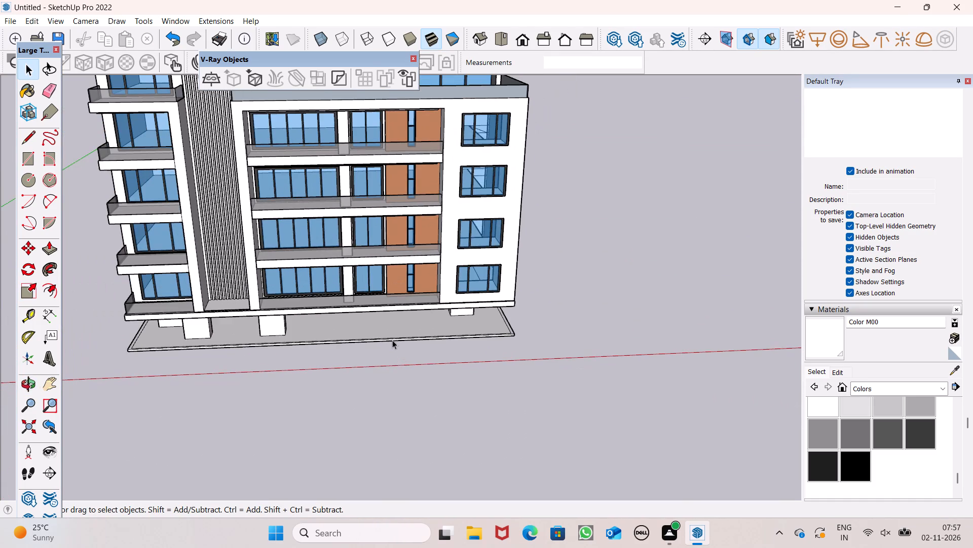
pyautogui.rightClick(392, 340)
pyautogui.click(428, 164)
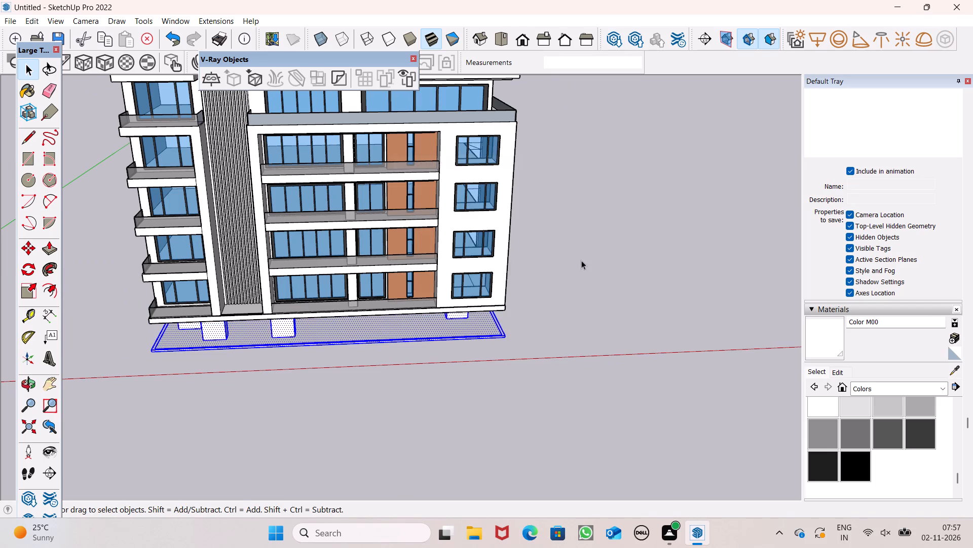
pyautogui.click(592, 268)
# Examine the base slab and columns under the building from below, from the front and from above.
pyautogui.moveTo(410, 402); pyautogui.dragTo(402, 217, button='middle')
pyautogui.moveTo(333, 296); pyautogui.dragTo(334, 300, button='middle')
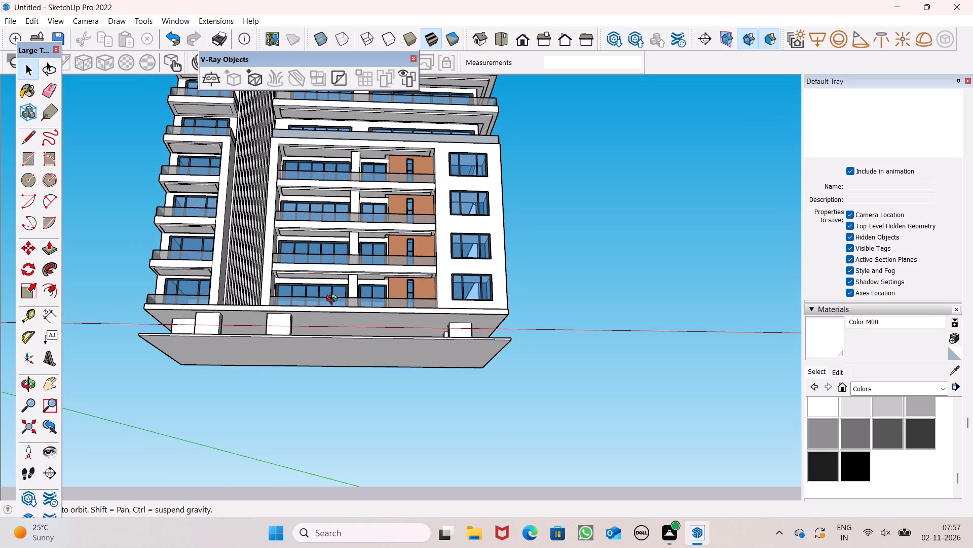
pyautogui.moveTo(334, 300); pyautogui.dragTo(359, 420, button='middle')
pyautogui.scroll(1, 360, 420)
pyautogui.scroll(-1, 303, 318)
pyautogui.moveTo(321, 303); pyautogui.dragTo(319, 344, button='middle')
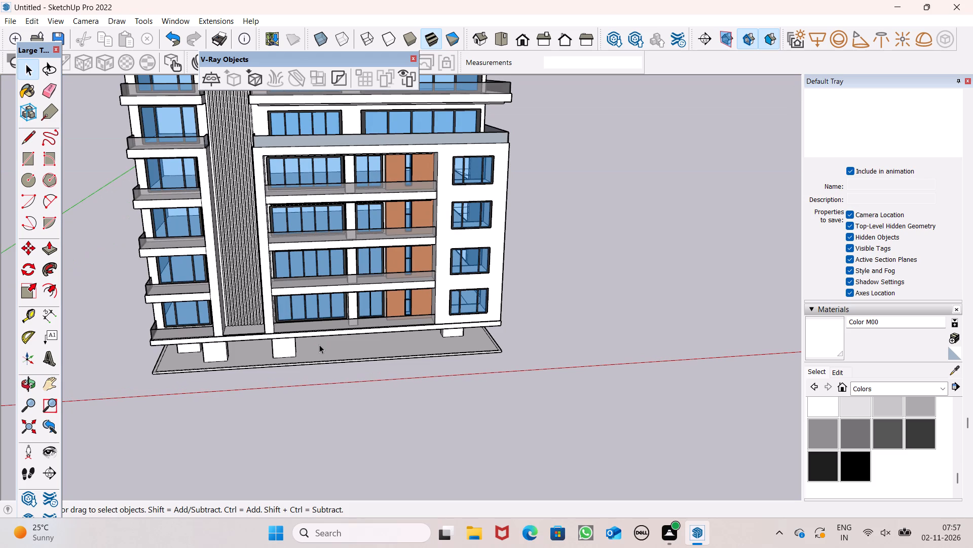
pyautogui.scroll(-3, 319, 347)
pyautogui.moveTo(221, 392); pyautogui.dragTo(201, 478, button='middle')
pyautogui.scroll(1, 201, 478)
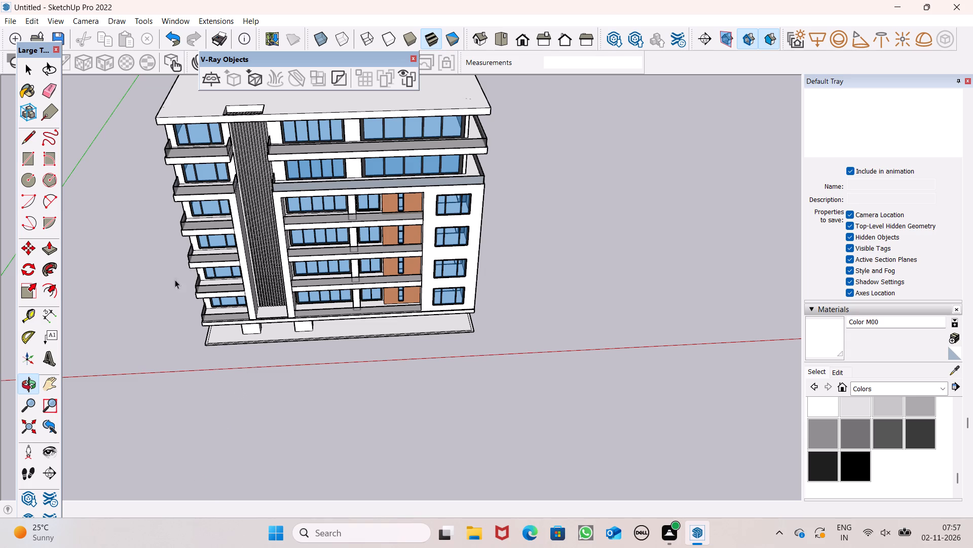
pyautogui.scroll(1, 101, 303)
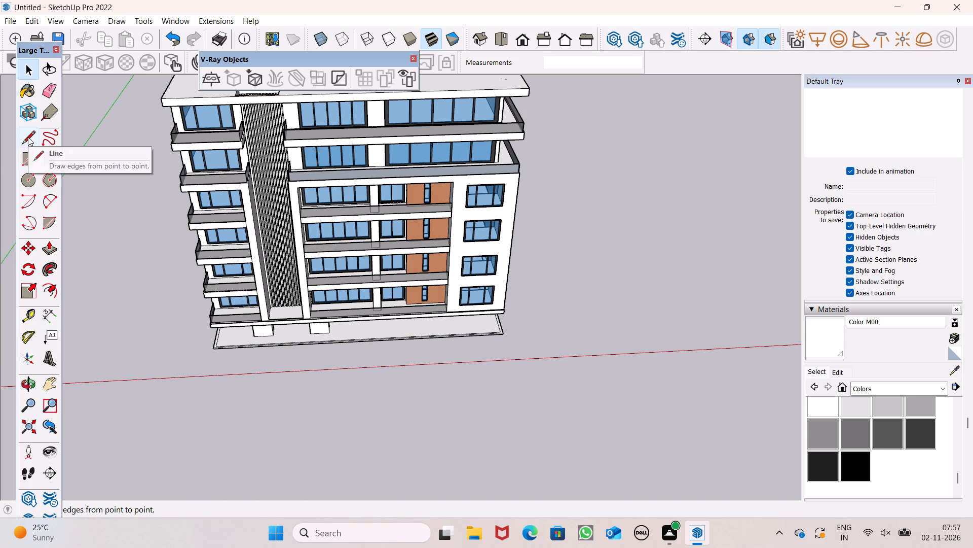
# Draw a line about 8" long across the base slab's front rim strip, towards the blank end of the facade.
pyautogui.click(28, 137)
pyautogui.scroll(1, 199, 361)
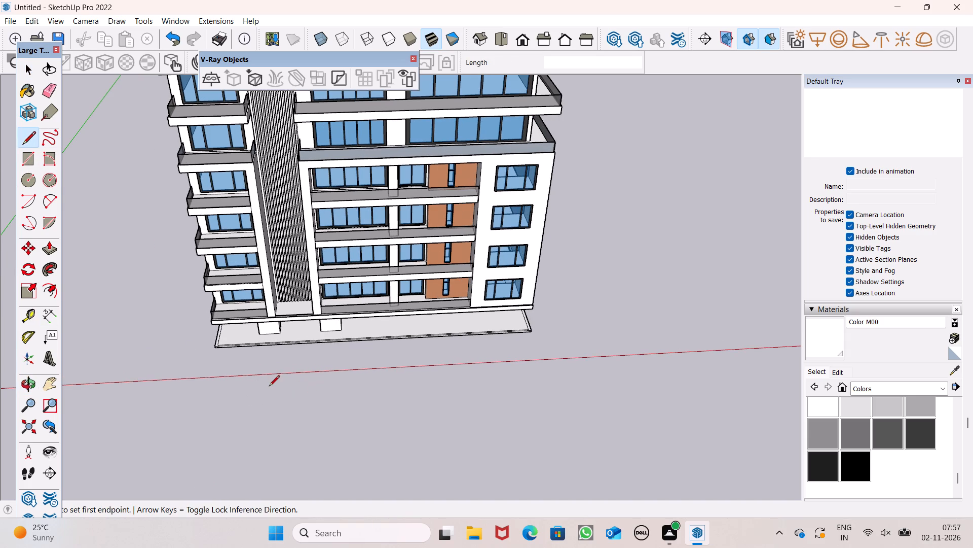
pyautogui.scroll(-2, 269, 387)
pyautogui.scroll(6, 430, 351)
pyautogui.scroll(1, 477, 330)
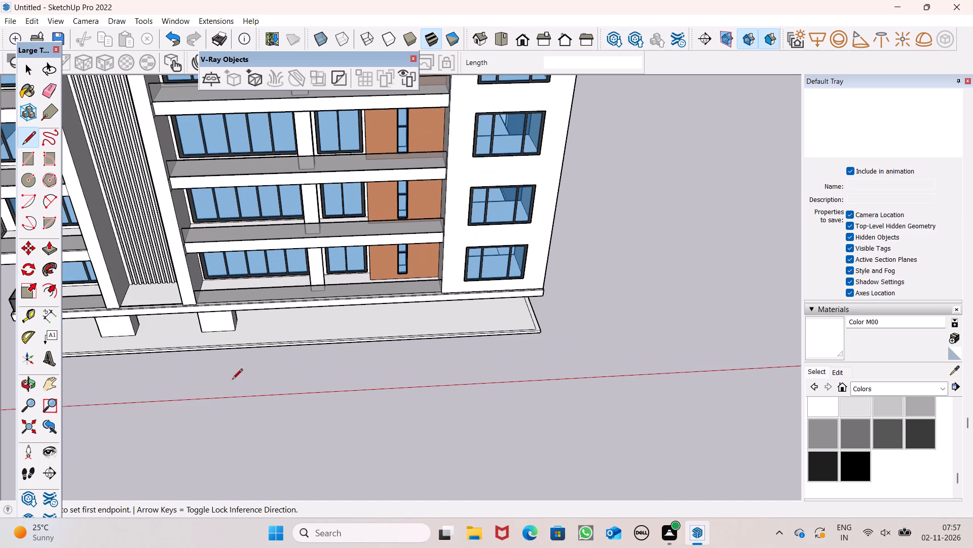
pyautogui.scroll(4, 280, 368)
pyautogui.scroll(4, 508, 318)
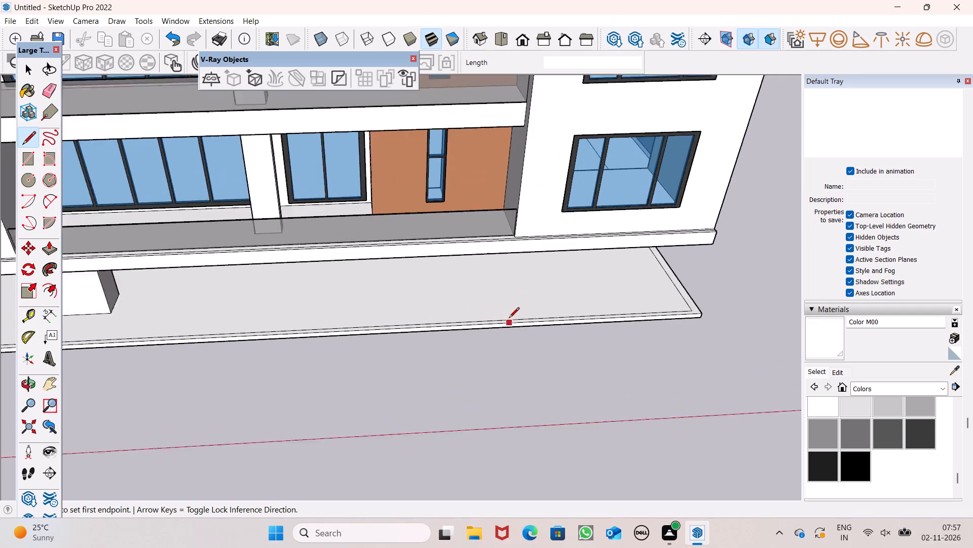
pyautogui.scroll(13, 509, 319)
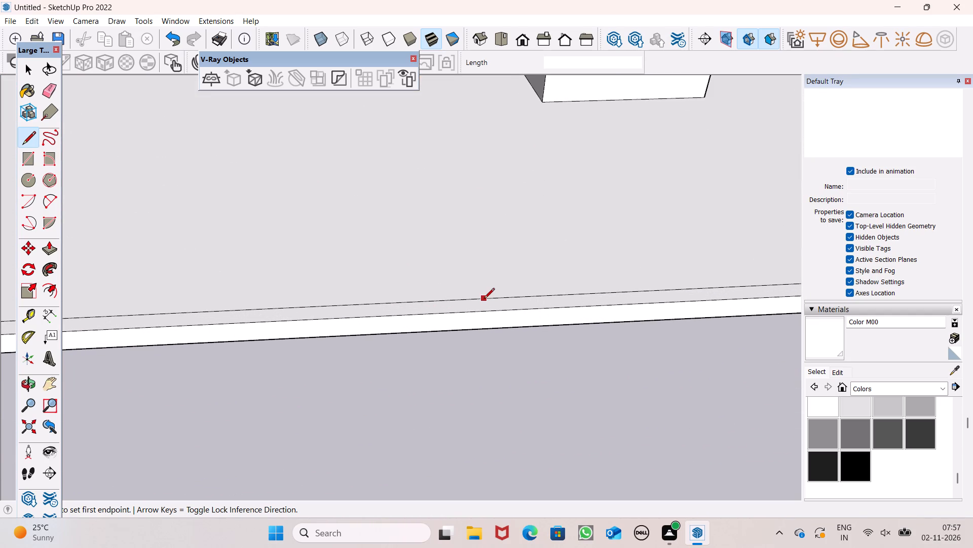
pyautogui.click(484, 299)
pyautogui.click(489, 314)
# Draw a second line across the front rim strip, nearer the fins, marking the other side of the entrance opening.
pyautogui.scroll(-8, 480, 258)
pyautogui.scroll(-6, 421, 280)
pyautogui.scroll(-6, 635, 339)
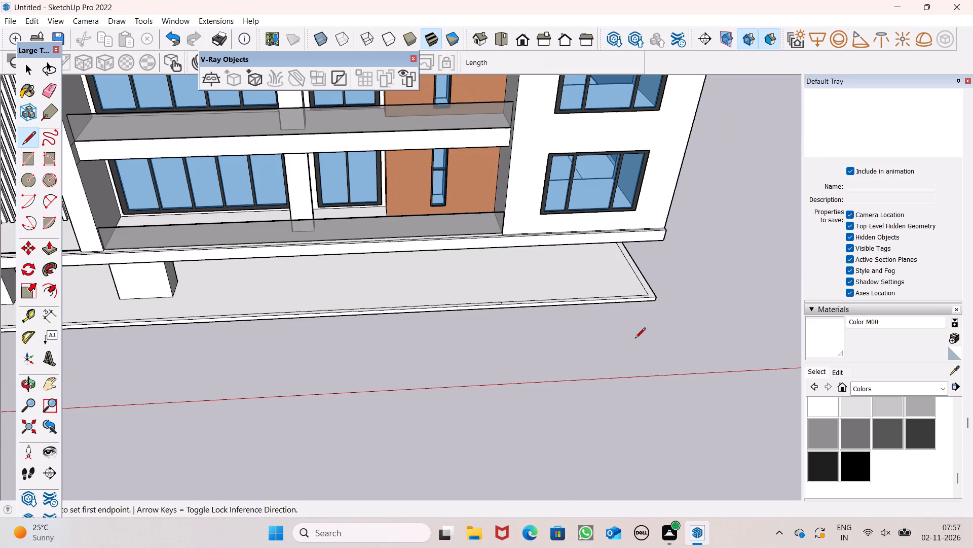
pyautogui.scroll(2, 330, 333)
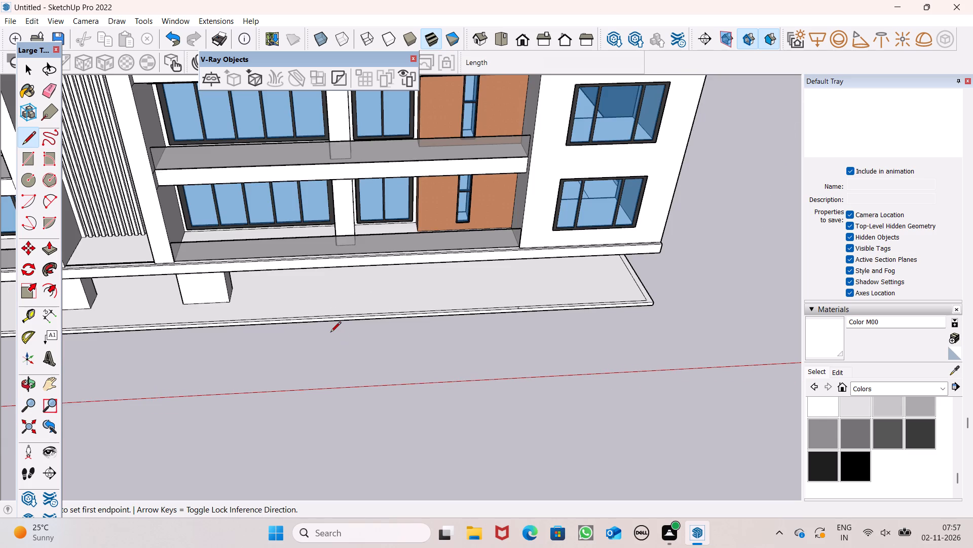
pyautogui.scroll(6, 330, 333)
pyautogui.scroll(7, 351, 293)
pyautogui.click(373, 300)
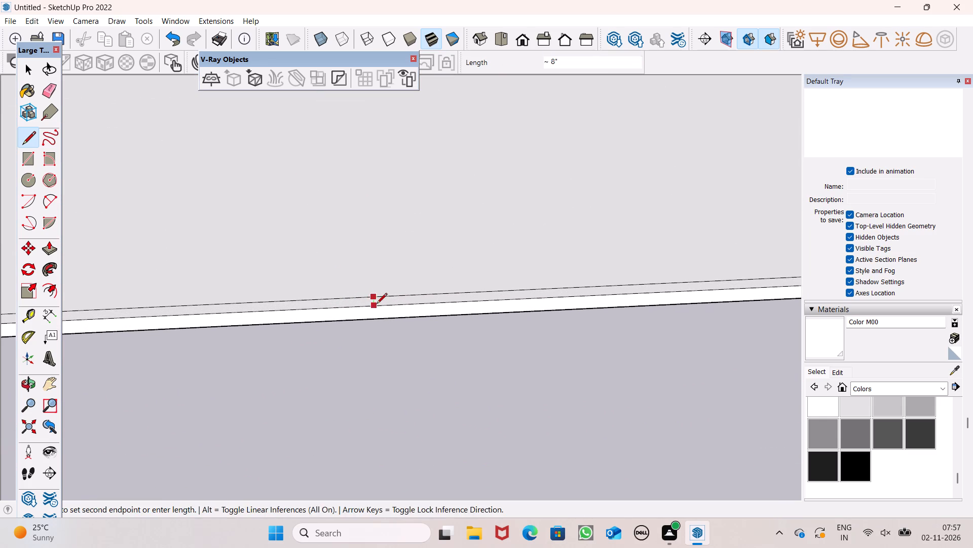
pyautogui.click(377, 305)
pyautogui.scroll(-13, 211, 287)
pyautogui.scroll(-6, 349, 352)
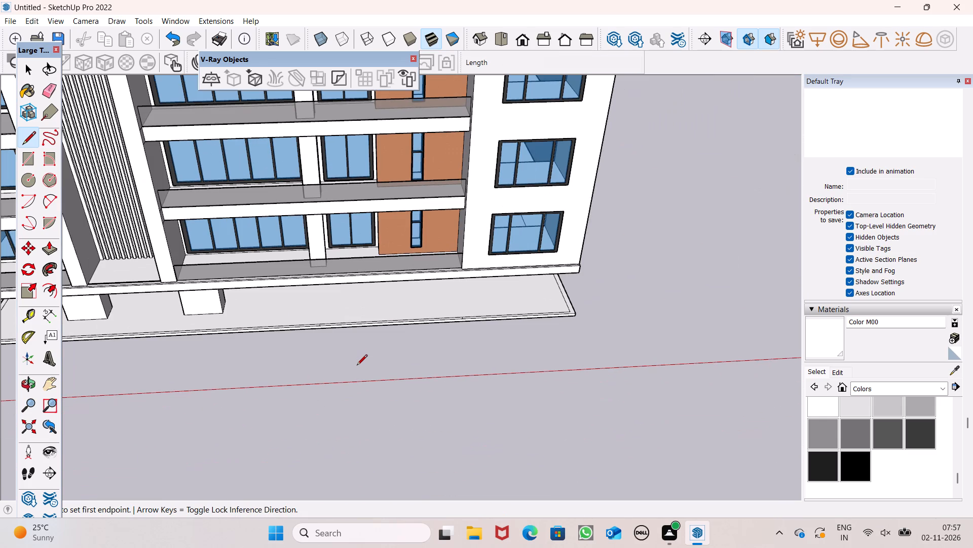
pyautogui.scroll(-7, 409, 358)
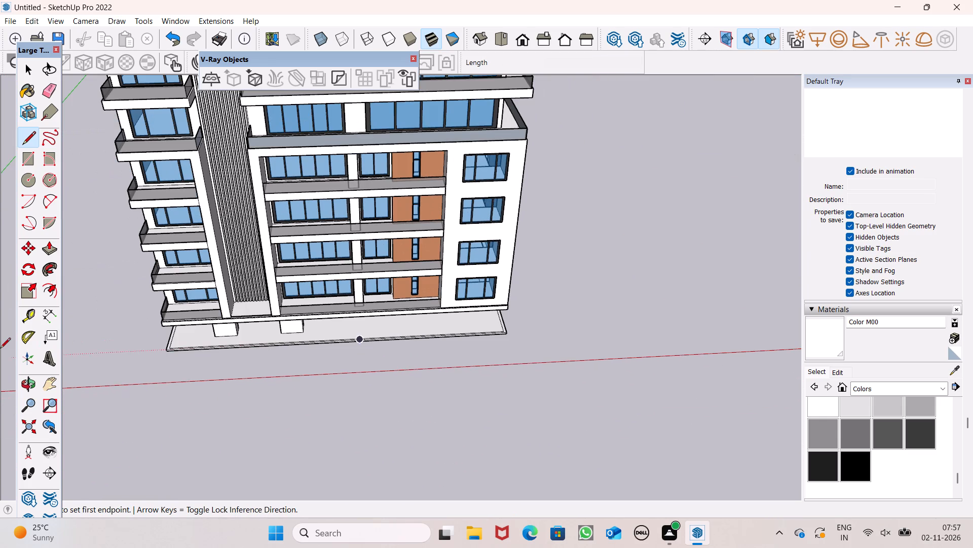
# Push/Pull the base slab's perimeter rim face up 6' as a boundary wall, leaving the marked front section as an opening.
pyautogui.click(46, 252)
pyautogui.scroll(7, 150, 358)
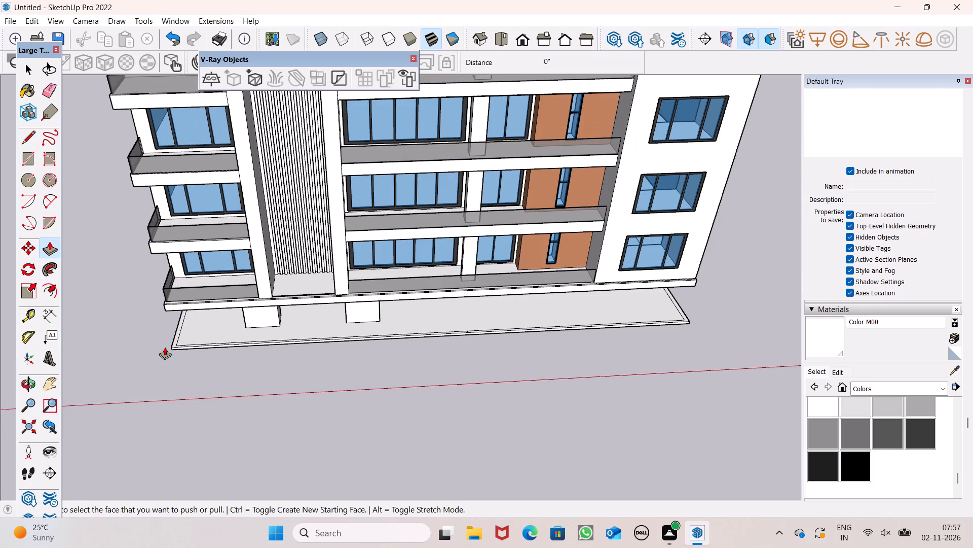
pyautogui.scroll(3, 175, 340)
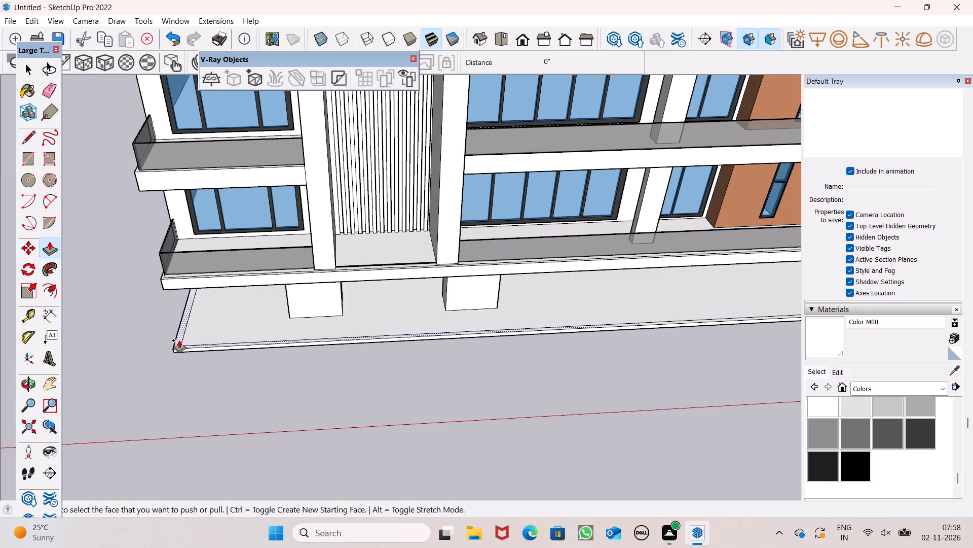
pyautogui.moveTo(179, 340); pyautogui.dragTo(181, 277)
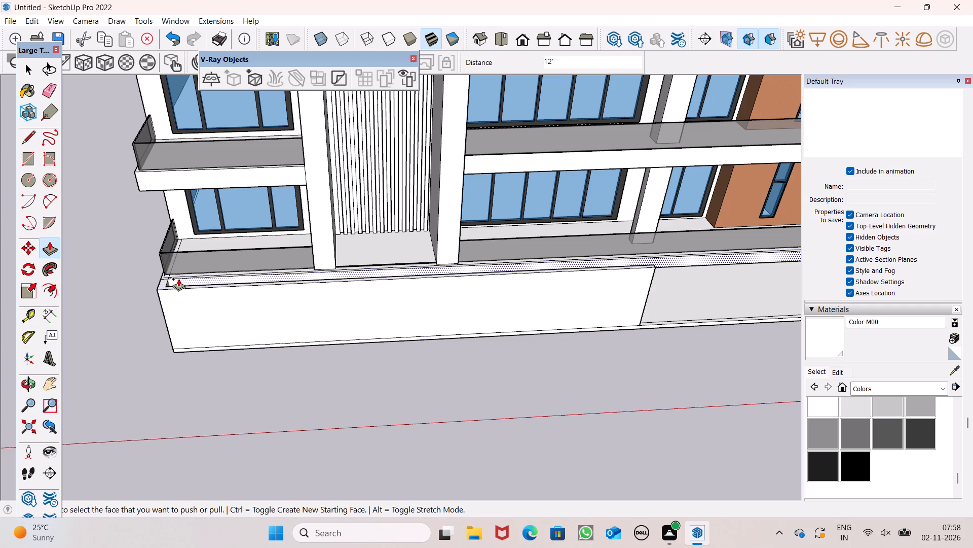
pyautogui.press('6')
pyautogui.press("'")
pyautogui.press('Return')
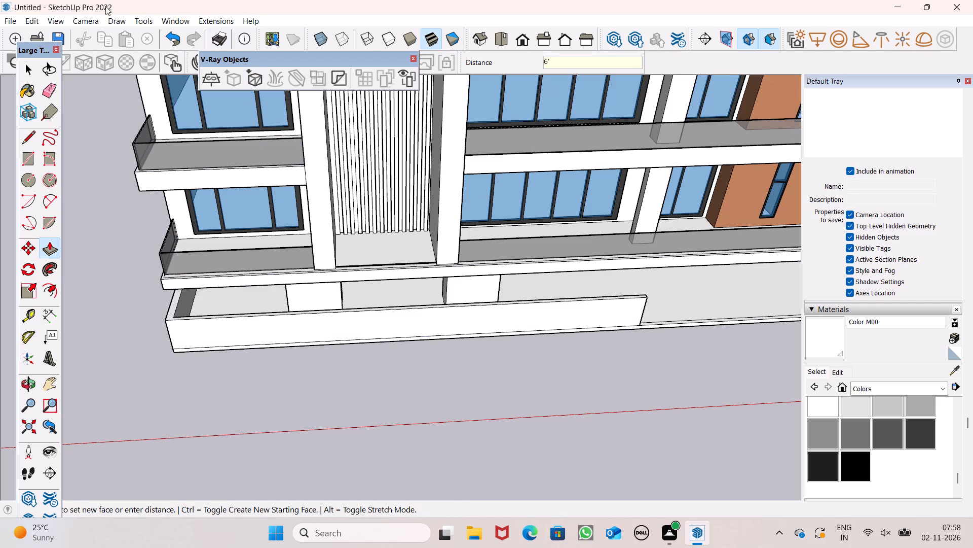
# Examine the new boundary wall and its front opening from several angles.
pyautogui.scroll(-2, 0, 84)
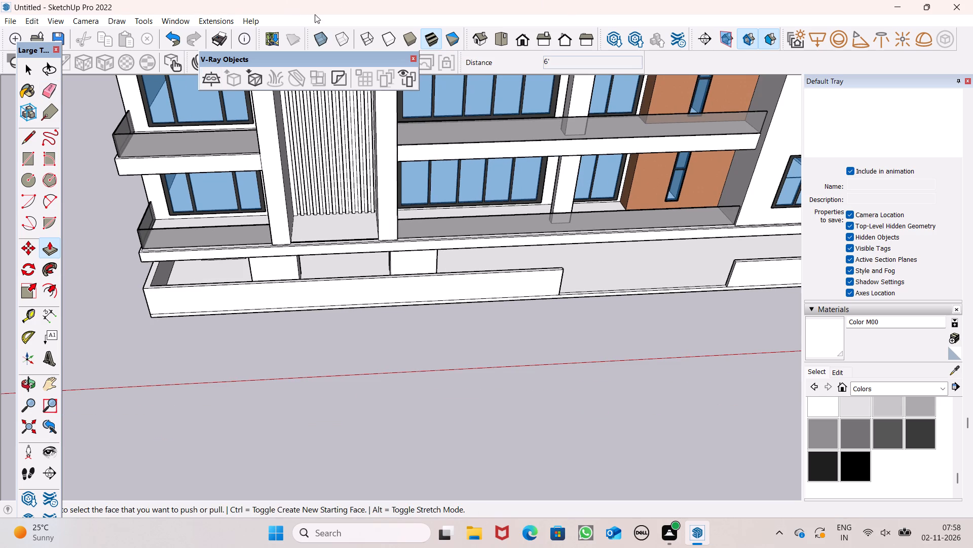
pyautogui.scroll(-4, 354, 213)
pyautogui.moveTo(510, 313); pyautogui.dragTo(323, 186, button='middle')
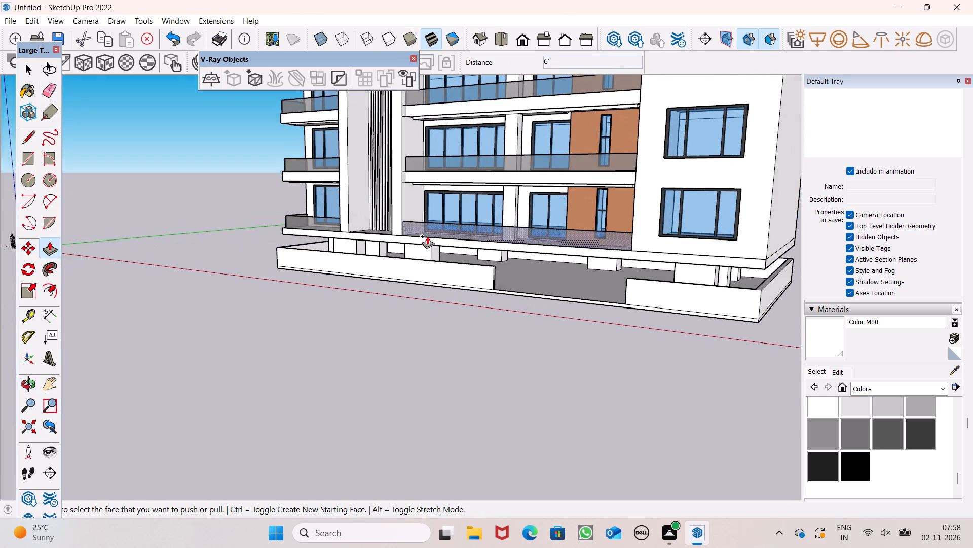
pyautogui.scroll(7, 431, 238)
pyautogui.moveTo(546, 330); pyautogui.dragTo(434, 354, button='middle')
pyautogui.scroll(1, 434, 354)
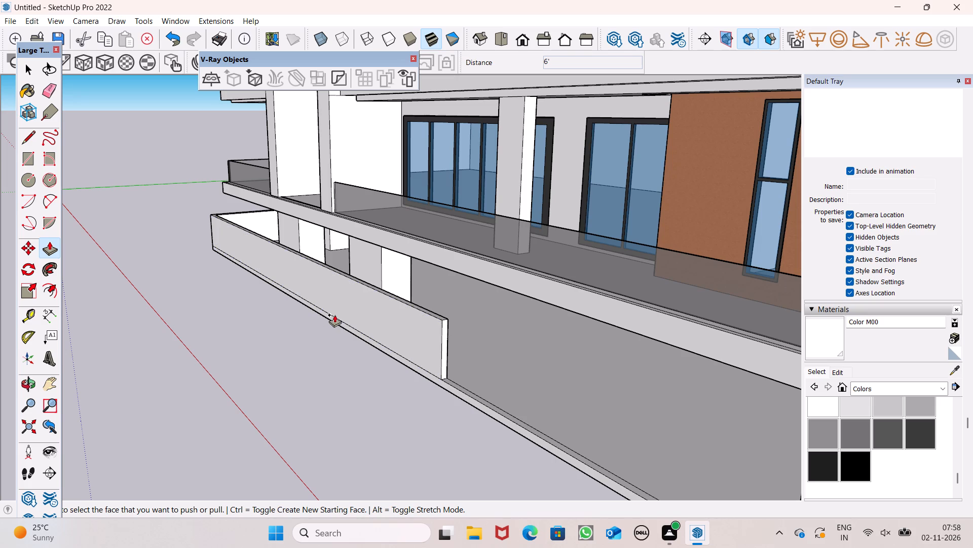
pyautogui.scroll(-2, 364, 257)
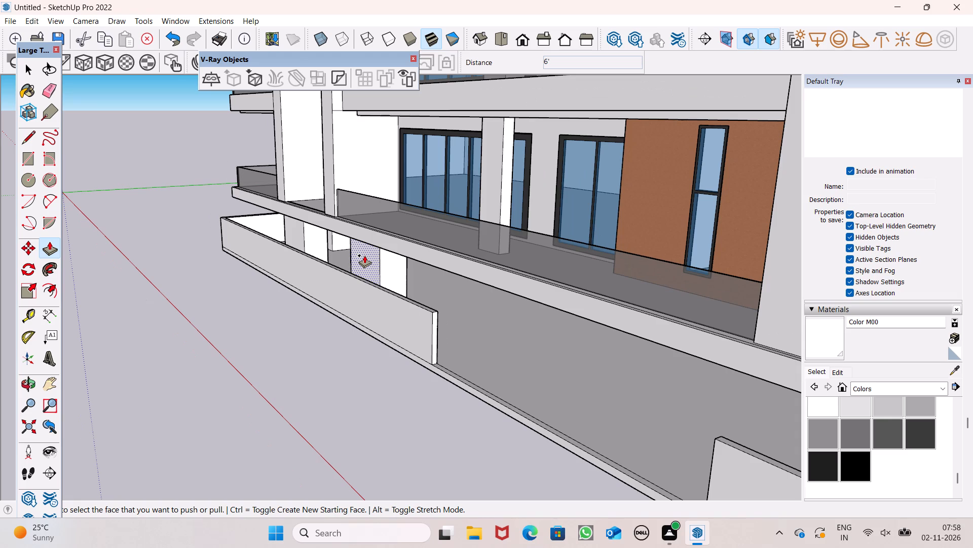
pyautogui.scroll(-5, 377, 285)
pyautogui.moveTo(367, 345); pyautogui.dragTo(510, 366, button='middle')
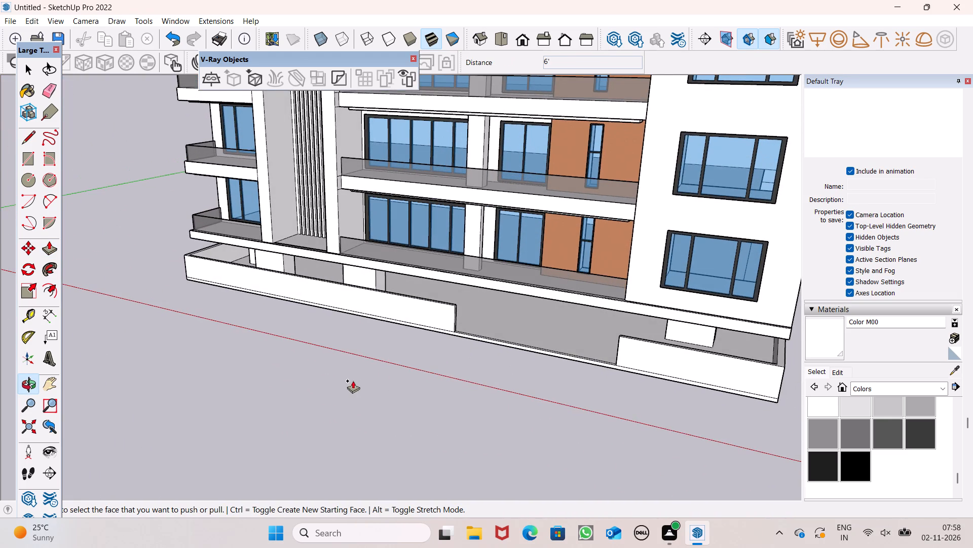
pyautogui.scroll(-1, 345, 354)
pyautogui.scroll(-5, 533, 302)
pyautogui.moveTo(457, 331); pyautogui.dragTo(541, 338, button='middle')
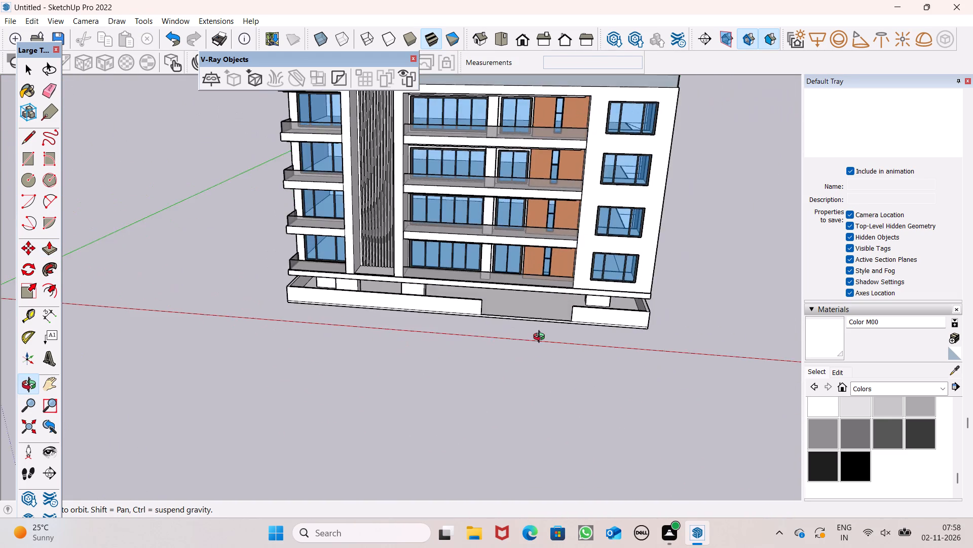
pyautogui.moveTo(541, 338); pyautogui.dragTo(340, 355, button='middle')
# Push/Pull the end face of the fin-side front wall about 2' 7" into the opening.
pyautogui.scroll(10, 452, 330)
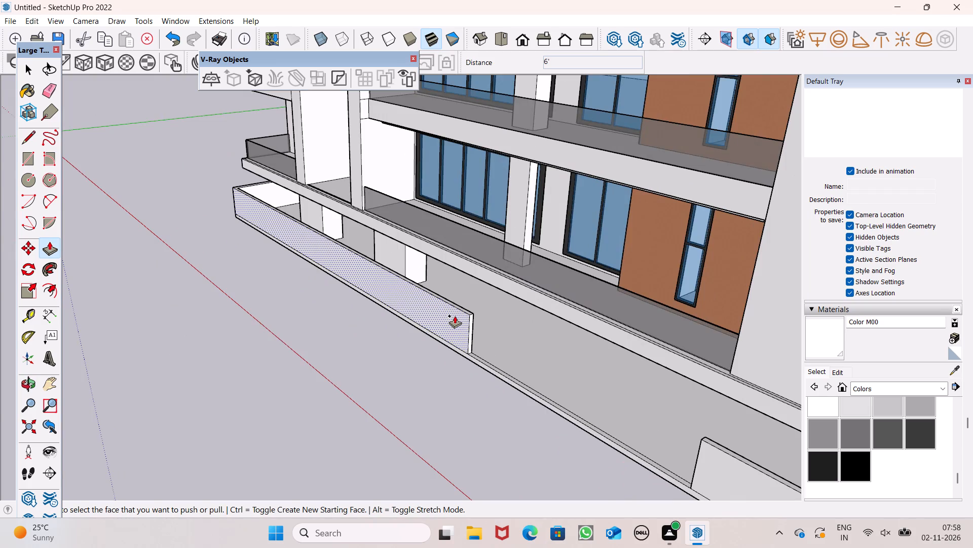
pyautogui.scroll(8, 455, 316)
pyautogui.scroll(-4, 446, 312)
pyautogui.moveTo(484, 353); pyautogui.dragTo(485, 370, button='middle')
pyautogui.scroll(6, 484, 366)
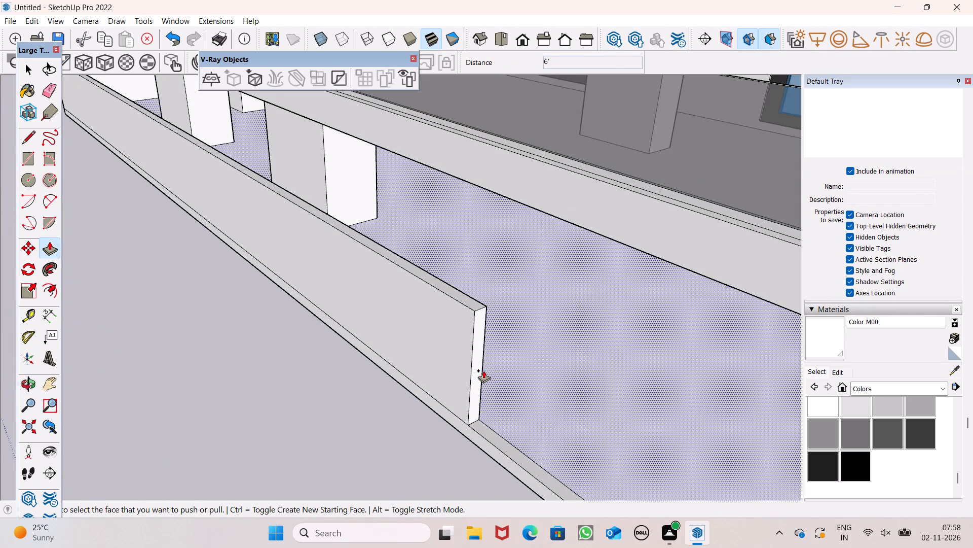
pyautogui.moveTo(476, 371); pyautogui.dragTo(505, 432)
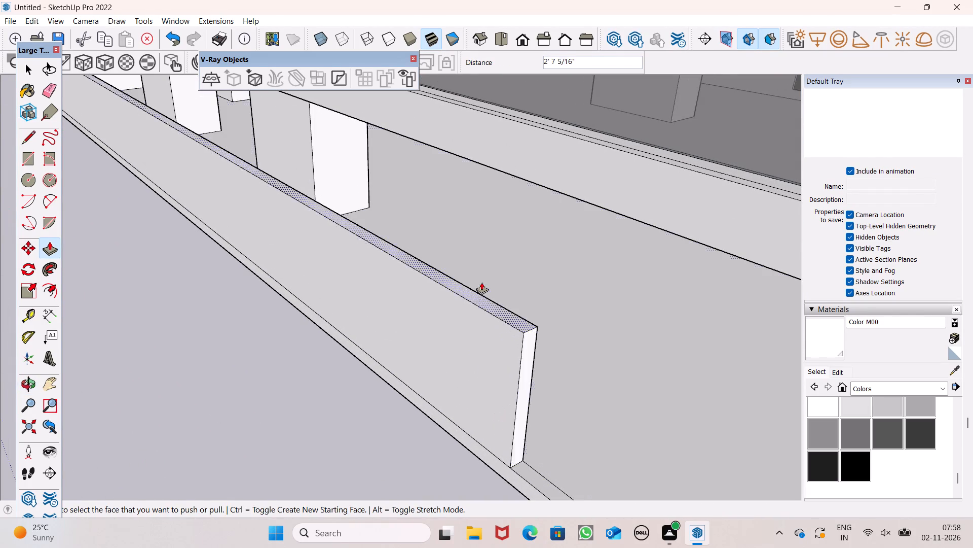
# Extend the same wall end further into the opening with two pulls of about 5' 6" and 1' 6".
pyautogui.scroll(-7, 481, 281)
pyautogui.moveTo(549, 371); pyautogui.dragTo(603, 366, button='middle')
pyautogui.scroll(1, 603, 366)
pyautogui.scroll(-11, 493, 265)
pyautogui.moveTo(579, 312); pyautogui.dragTo(517, 361, button='middle')
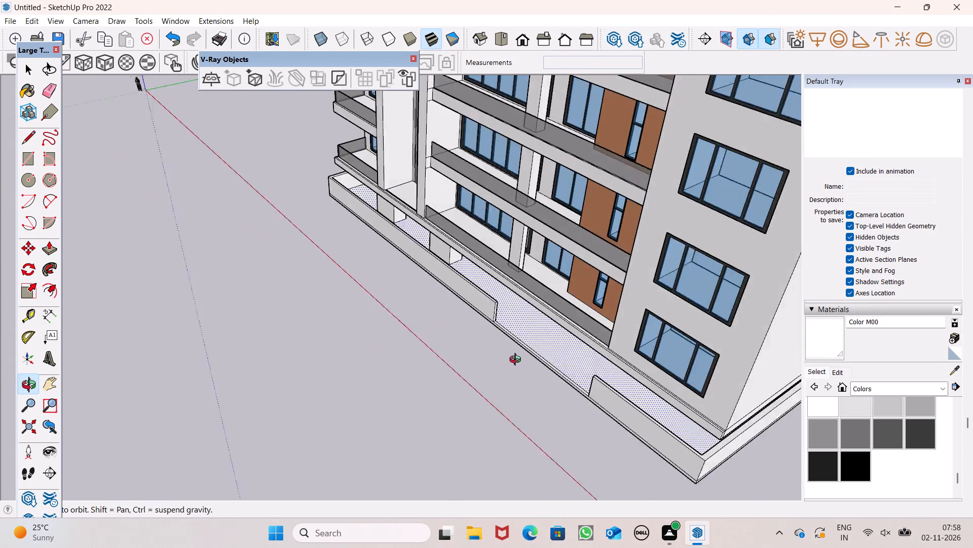
pyautogui.moveTo(517, 361); pyautogui.dragTo(490, 338, button='middle')
pyautogui.scroll(14, 485, 324)
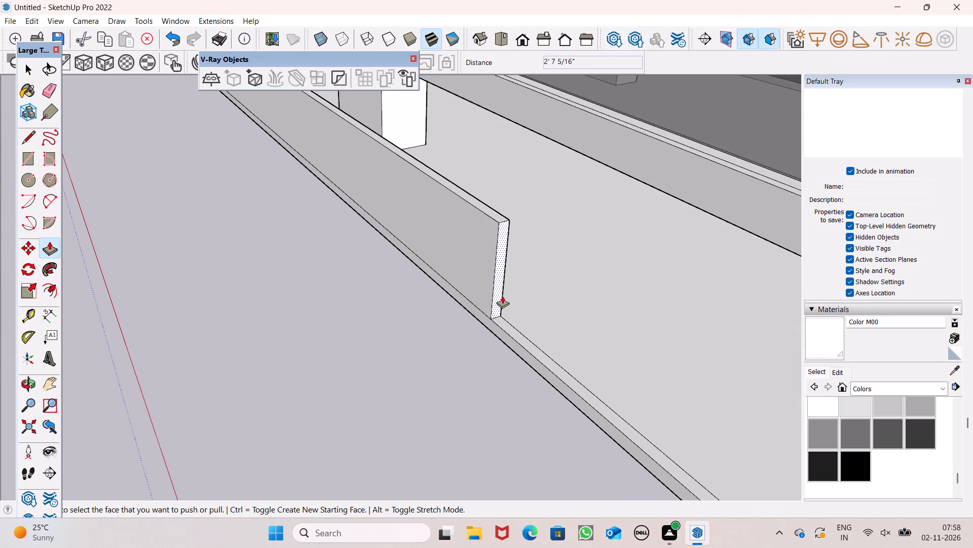
pyautogui.moveTo(497, 295); pyautogui.dragTo(551, 362)
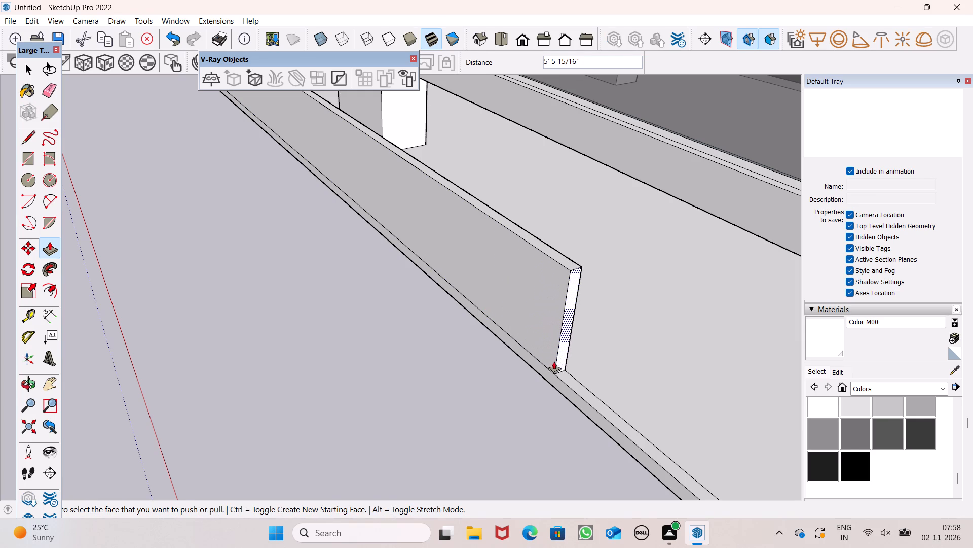
pyautogui.moveTo(562, 364); pyautogui.dragTo(580, 383)
# Push/Pull the top face of the end strip beside the front opening up about 1' 5 1/4".
pyautogui.scroll(-7, 589, 398)
pyautogui.moveTo(573, 434); pyautogui.dragTo(684, 398, button='middle')
pyautogui.scroll(-4, 654, 409)
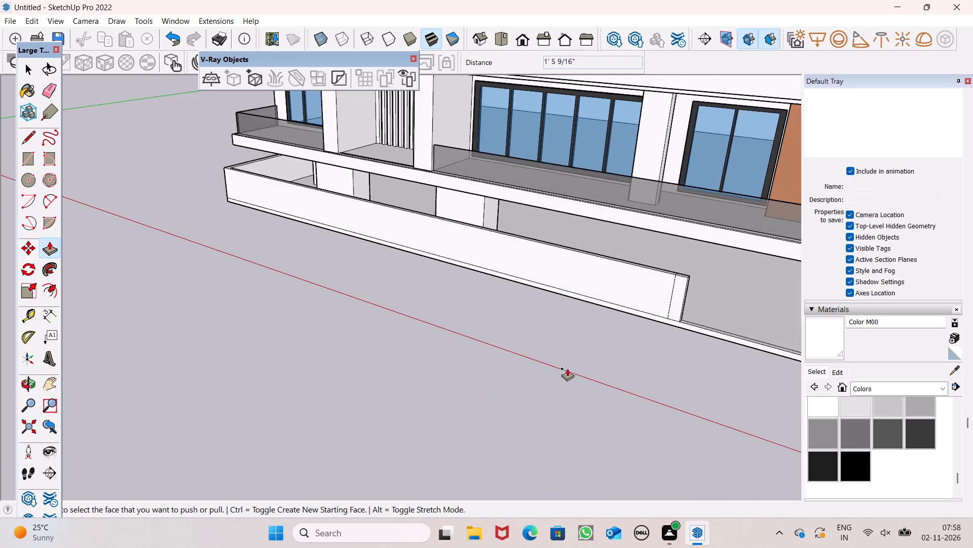
pyautogui.moveTo(567, 368); pyautogui.dragTo(620, 421, button='middle')
pyautogui.scroll(7, 660, 321)
pyautogui.scroll(-6, 645, 299)
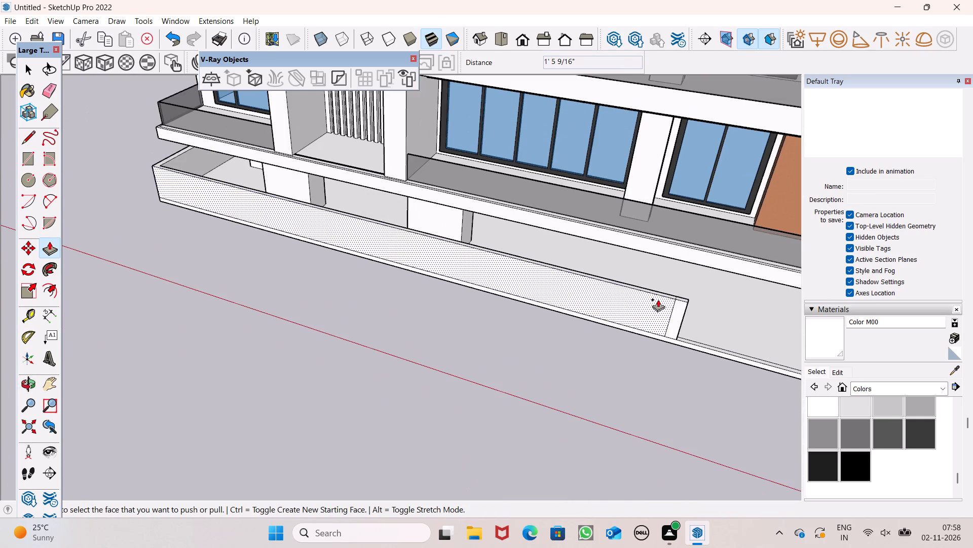
pyautogui.scroll(7, 670, 293)
pyautogui.keyDown('ctrl'); pyautogui.scroll(4, 682, 312); pyautogui.keyUp('ctrl')
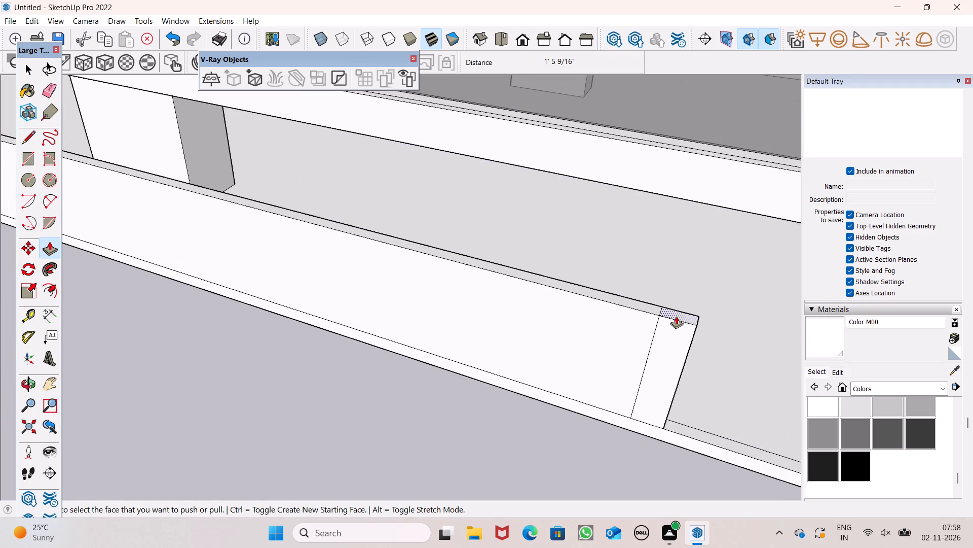
pyautogui.moveTo(676, 316); pyautogui.dragTo(681, 272)
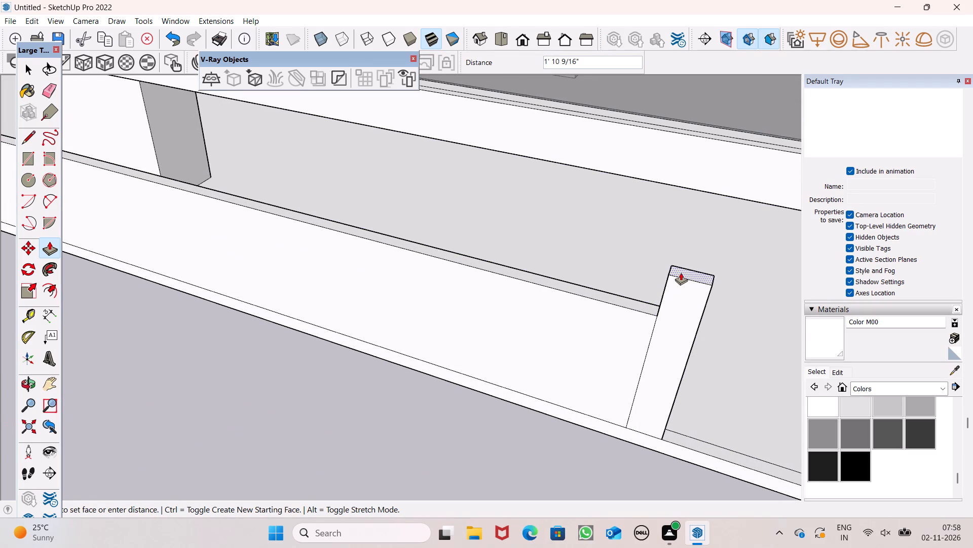
pyautogui.moveTo(681, 272); pyautogui.dragTo(682, 284)
# Push/Pull the inner side face of the raised end strip about 36' 8" along the top of the front wall.
pyautogui.scroll(-8, 609, 285)
pyautogui.moveTo(580, 316); pyautogui.dragTo(841, 279, button='middle')
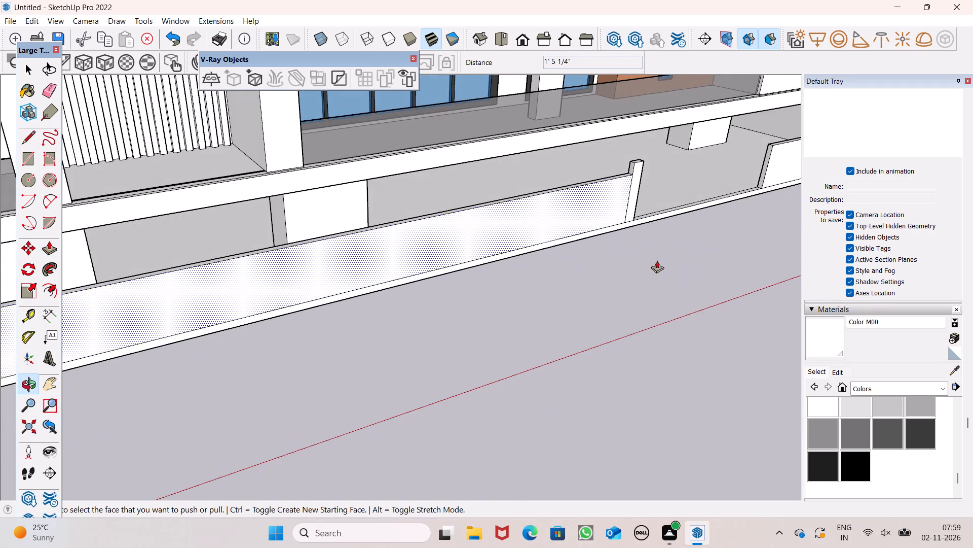
pyautogui.scroll(4, 611, 184)
pyautogui.moveTo(637, 165); pyautogui.dragTo(616, 170)
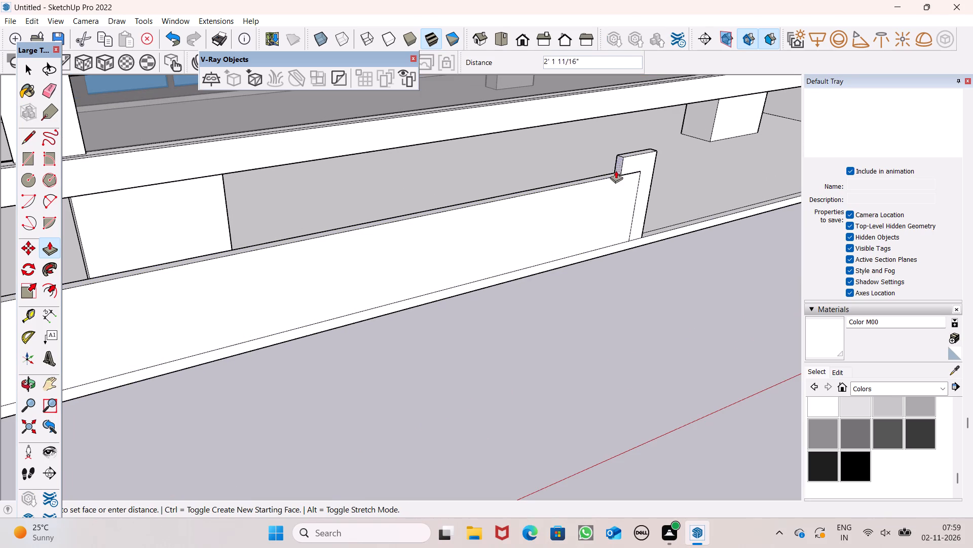
pyautogui.moveTo(616, 170); pyautogui.dragTo(180, 331)
pyautogui.scroll(-7, 508, 196)
pyautogui.scroll(-6, 541, 222)
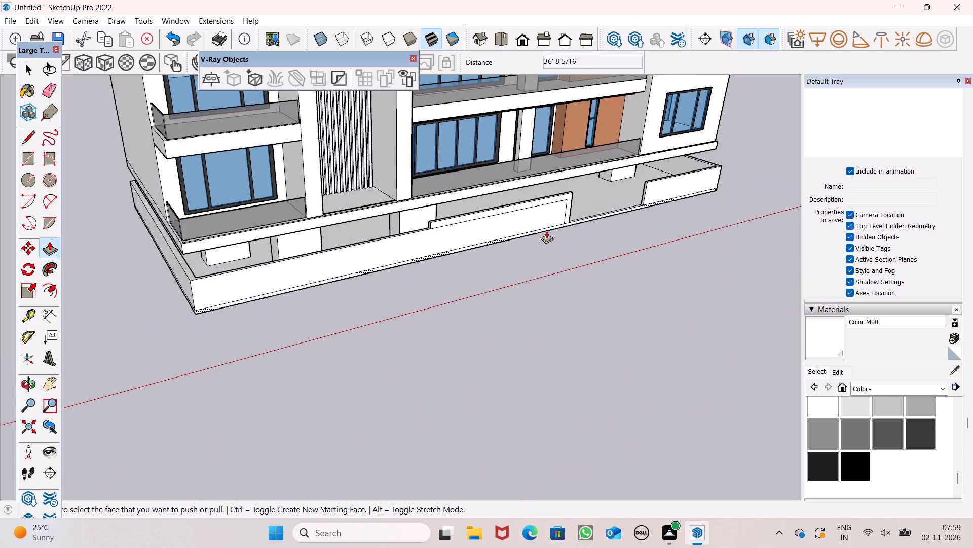
pyautogui.scroll(-7, 571, 183)
pyautogui.scroll(-2, 408, 199)
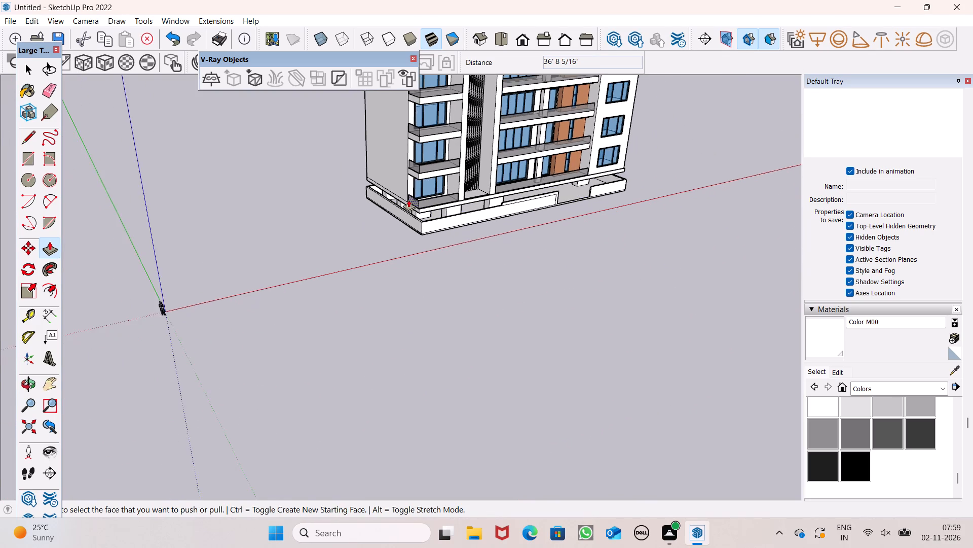
# Extend the same raised top section a further 49' 2" or so along the front wall to the fin-side corner.
pyautogui.scroll(8, 357, 212)
pyautogui.scroll(7, 452, 211)
pyautogui.scroll(2, 665, 204)
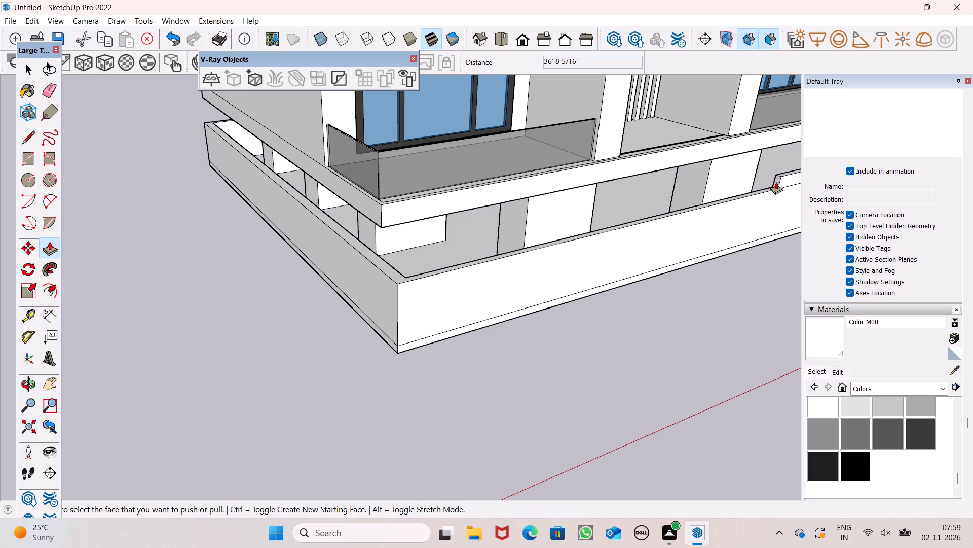
pyautogui.moveTo(772, 182); pyautogui.dragTo(741, 202)
pyautogui.hotkey('ctrl', 'z')
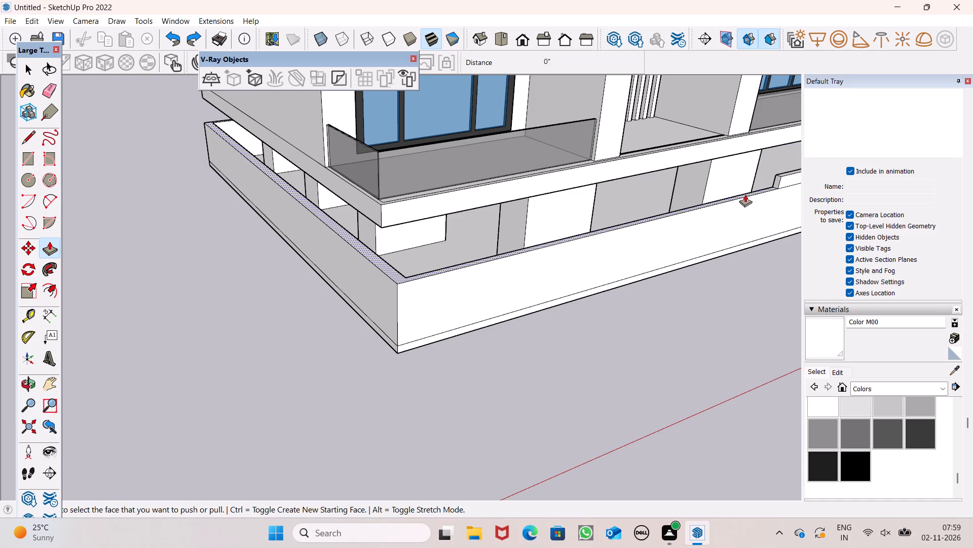
pyautogui.moveTo(775, 185); pyautogui.dragTo(585, 264)
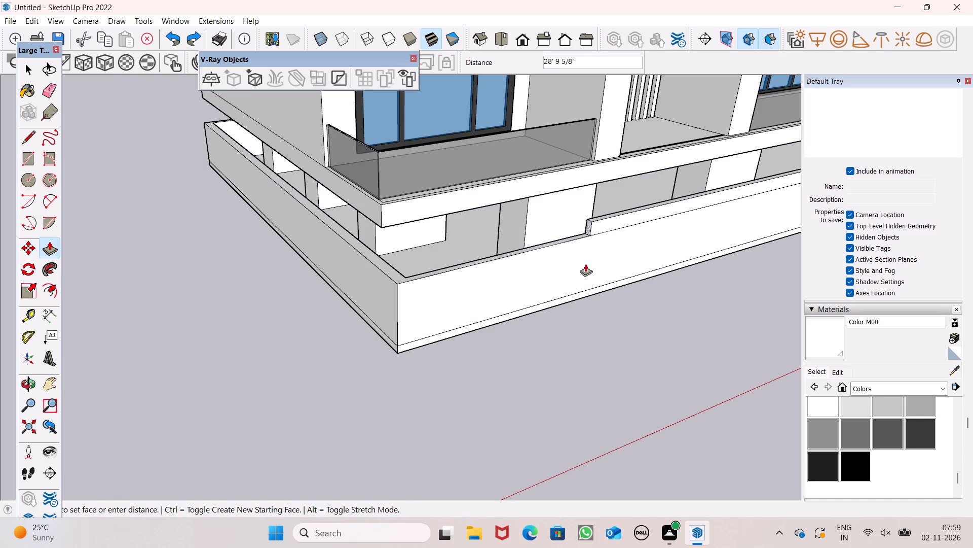
pyautogui.moveTo(585, 264); pyautogui.dragTo(399, 294)
pyautogui.scroll(-6, 440, 261)
pyautogui.moveTo(505, 336); pyautogui.dragTo(490, 334, button='middle')
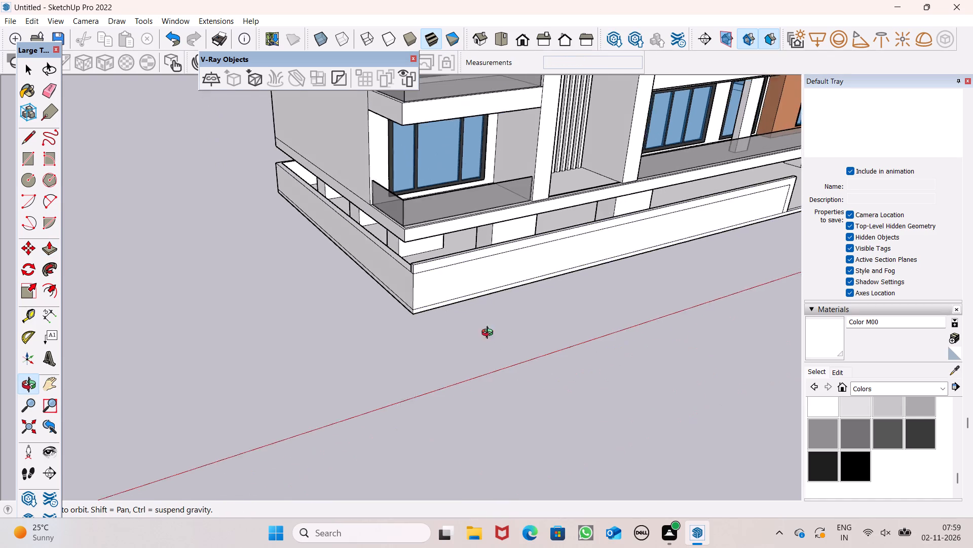
pyautogui.moveTo(490, 334); pyautogui.dragTo(442, 317, button='middle')
# Draw a vertical line near the front wall's fin-side corner, 6' down to the base line and 1' 5 1/4" up to the top edge.
pyautogui.scroll(-2, 332, 293)
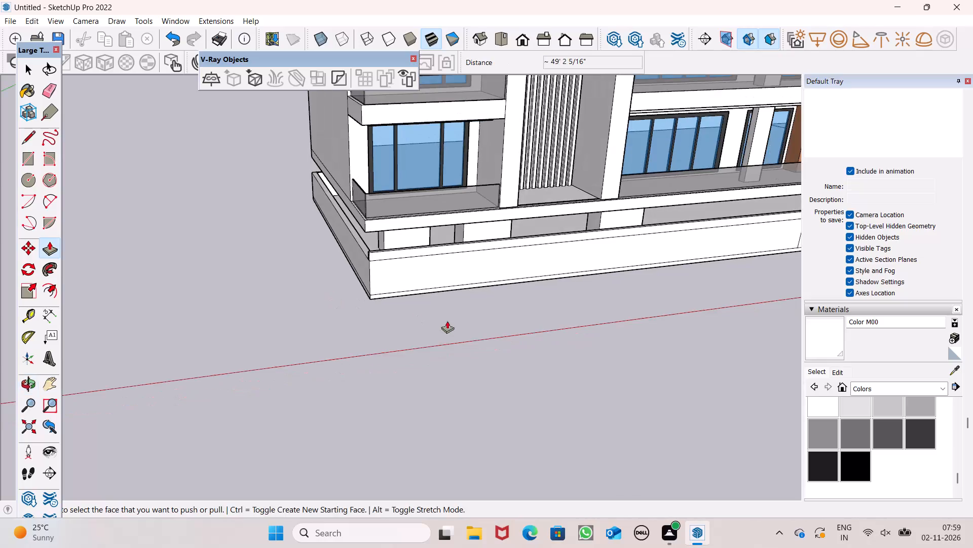
pyautogui.moveTo(455, 323); pyautogui.dragTo(442, 315, button='middle')
pyautogui.scroll(1, 442, 315)
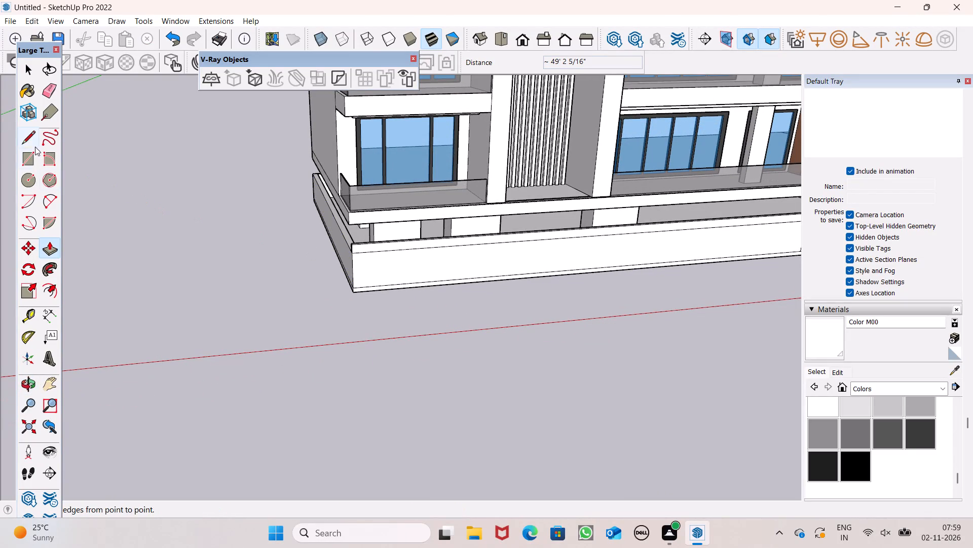
pyautogui.click(30, 139)
pyautogui.scroll(2, 287, 223)
pyautogui.moveTo(389, 291); pyautogui.dragTo(370, 272, button='middle')
pyautogui.scroll(1, 371, 273)
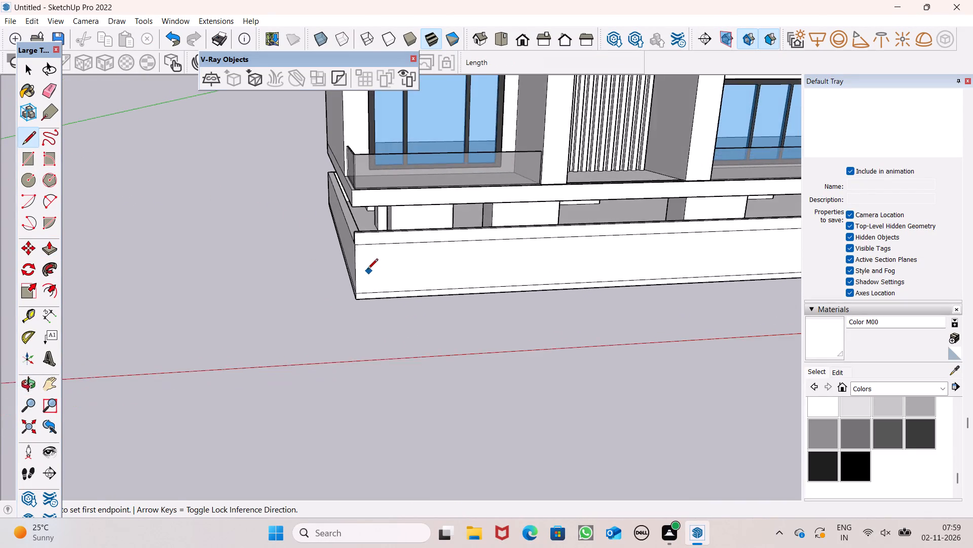
pyautogui.scroll(6, 366, 262)
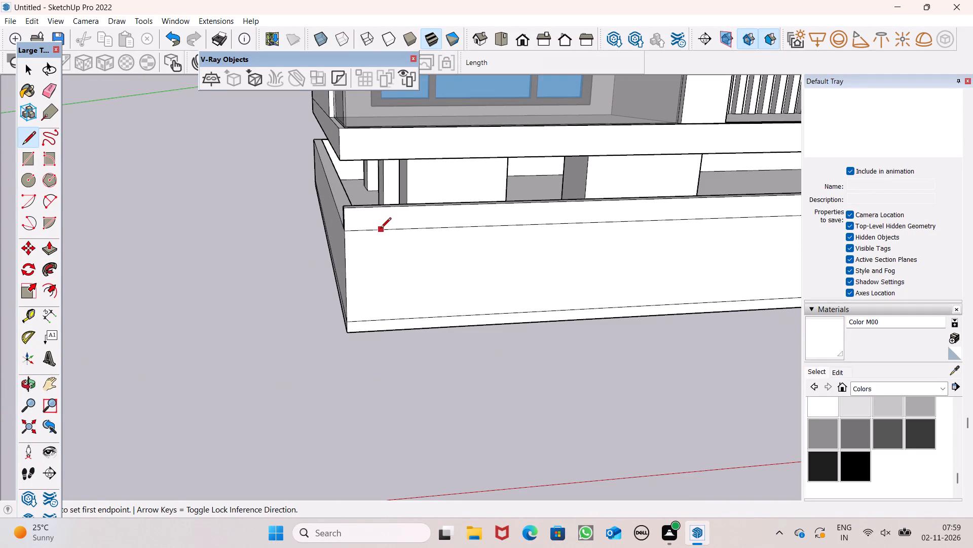
pyautogui.click(381, 229)
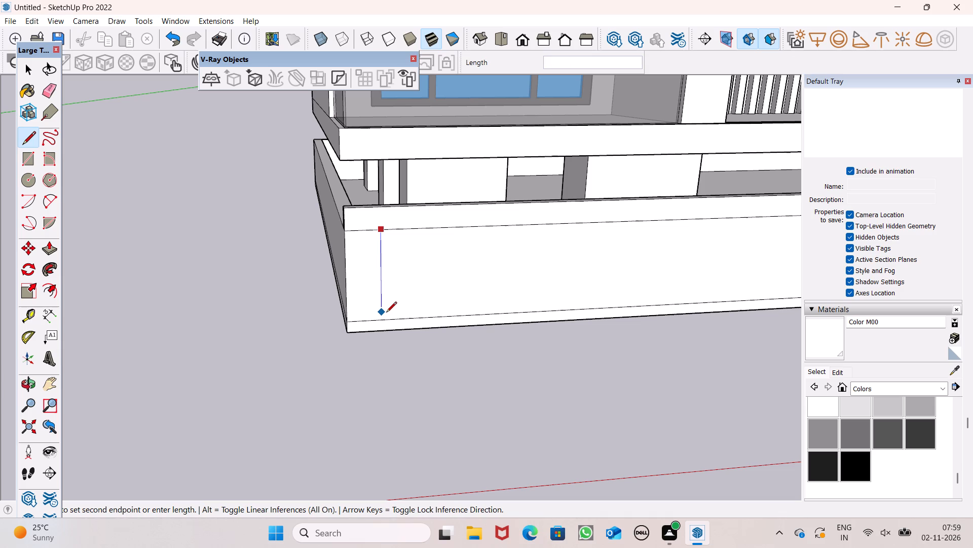
pyautogui.click(386, 318)
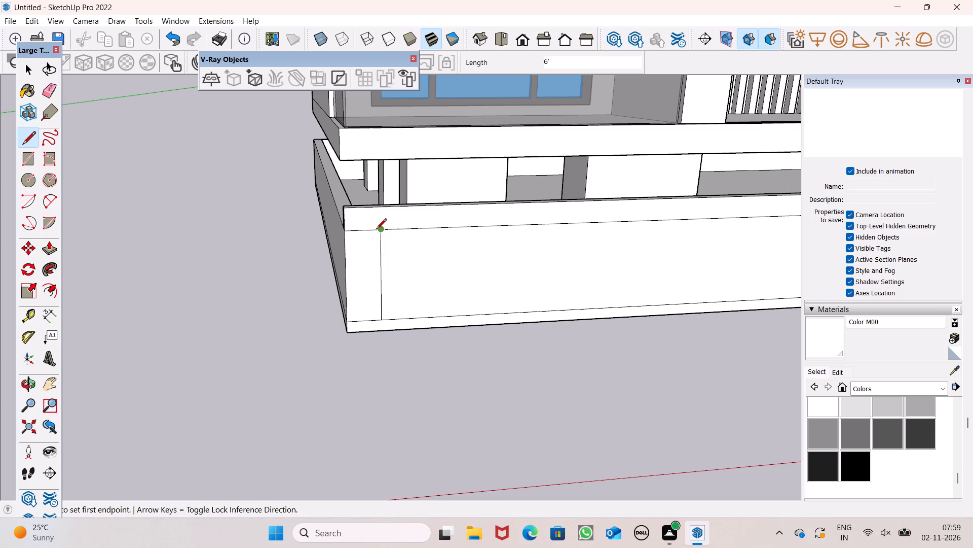
pyautogui.scroll(5, 380, 228)
pyautogui.click(382, 232)
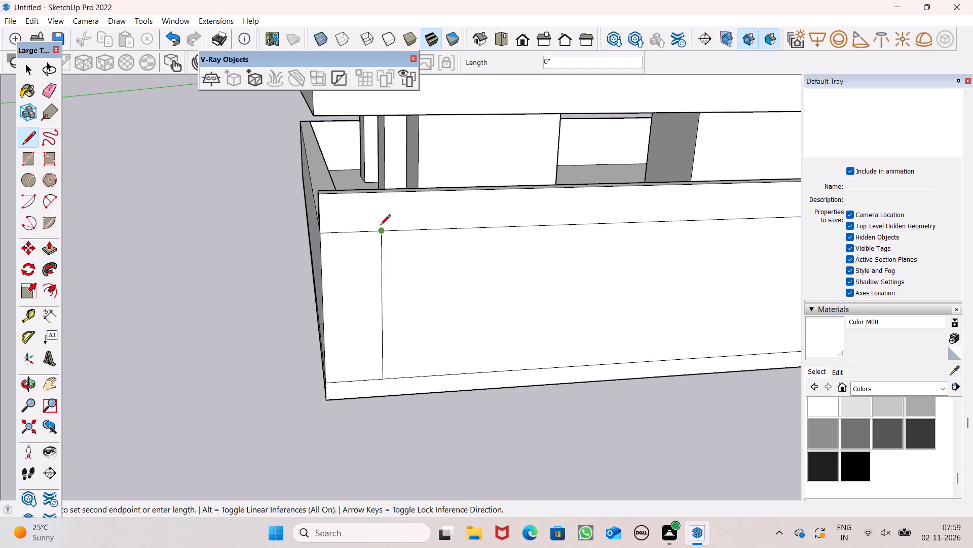
pyautogui.click(375, 195)
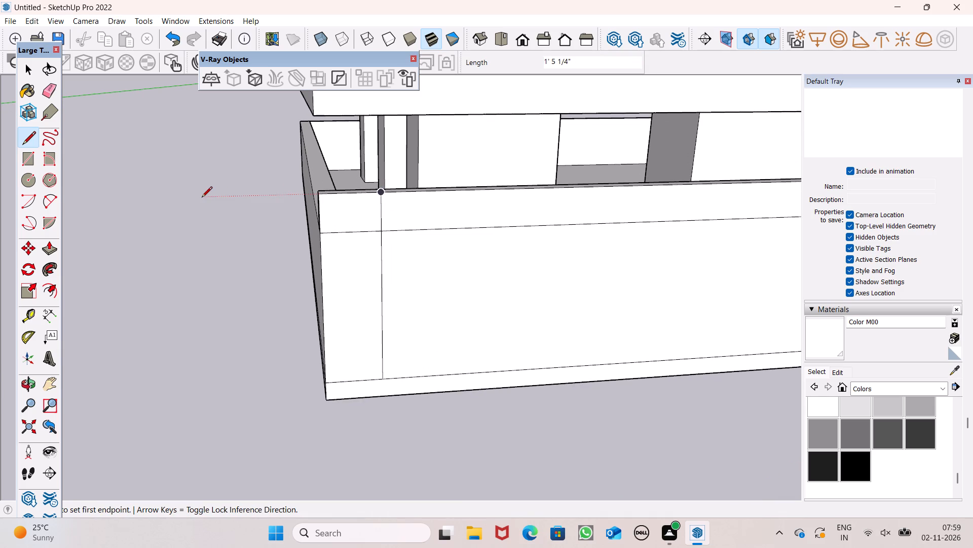
pyautogui.scroll(1, 42, 94)
# Erase the leftover short horizontal and vertical edges at the wall's upper corner, leaving one continuous frame around the panel.
pyautogui.click(42, 94)
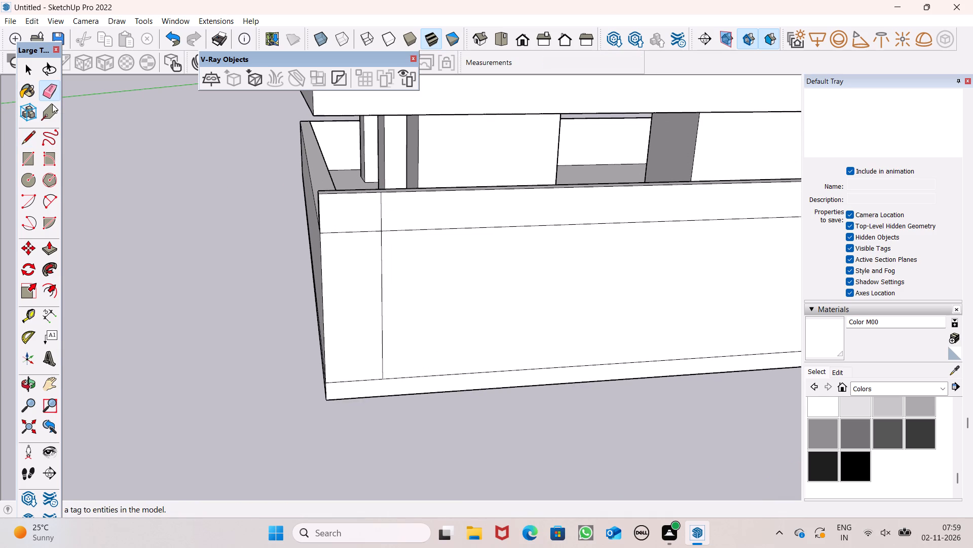
pyautogui.scroll(-7, 157, 209)
pyautogui.scroll(-5, 251, 249)
pyautogui.scroll(-5, 367, 234)
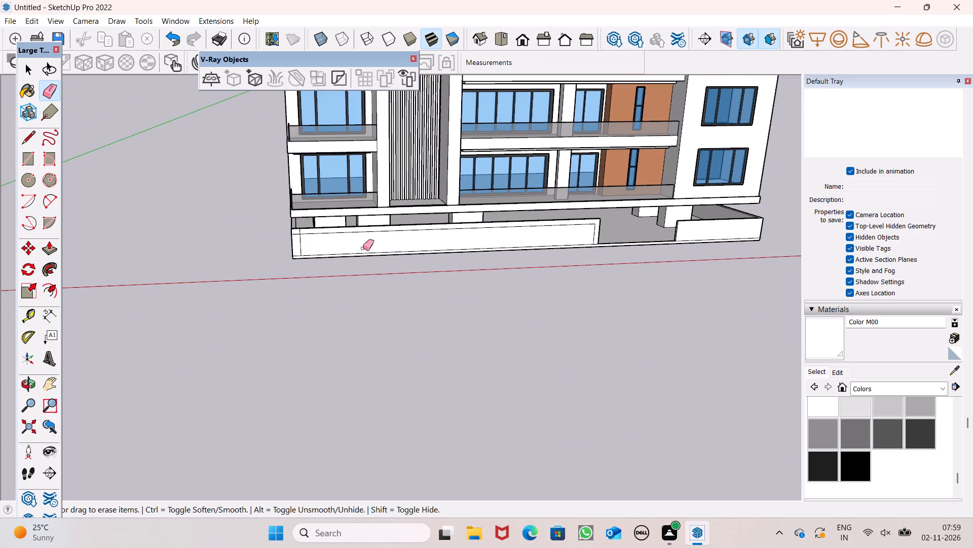
pyautogui.scroll(14, 292, 252)
pyautogui.moveTo(328, 195); pyautogui.dragTo(356, 173)
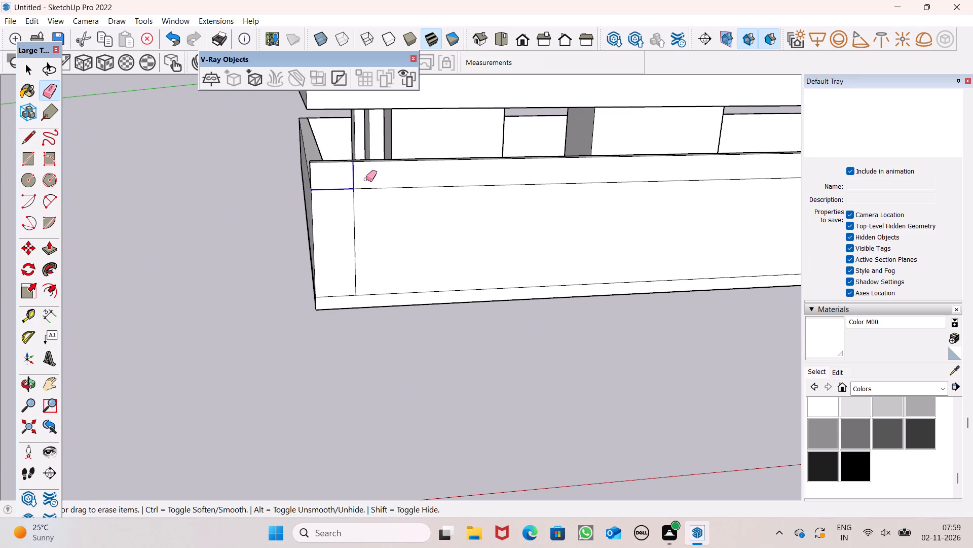
pyautogui.scroll(-3, 689, 265)
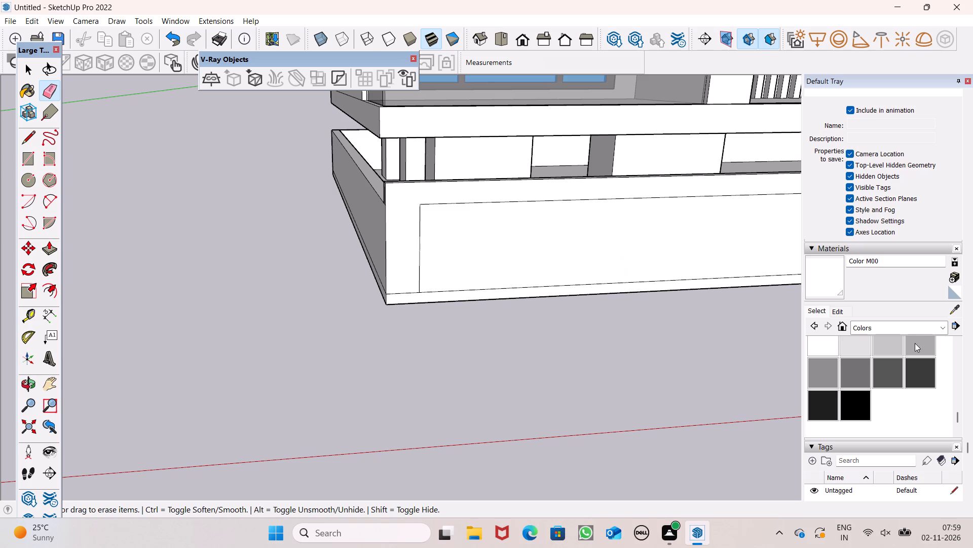
# Paint the framed panel on the long front wall with Wood Veneer 01 from the Wood collection.
pyautogui.click(920, 328)
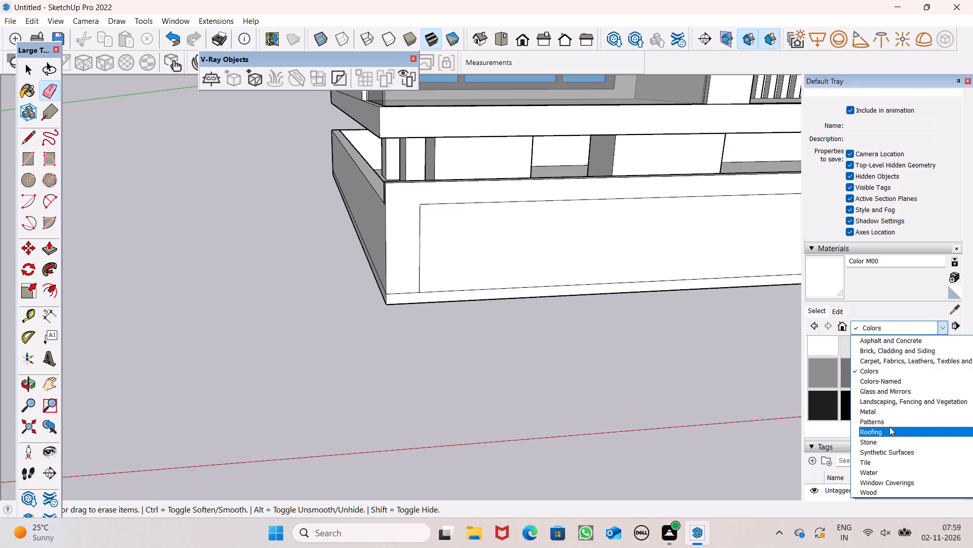
pyautogui.click(892, 496)
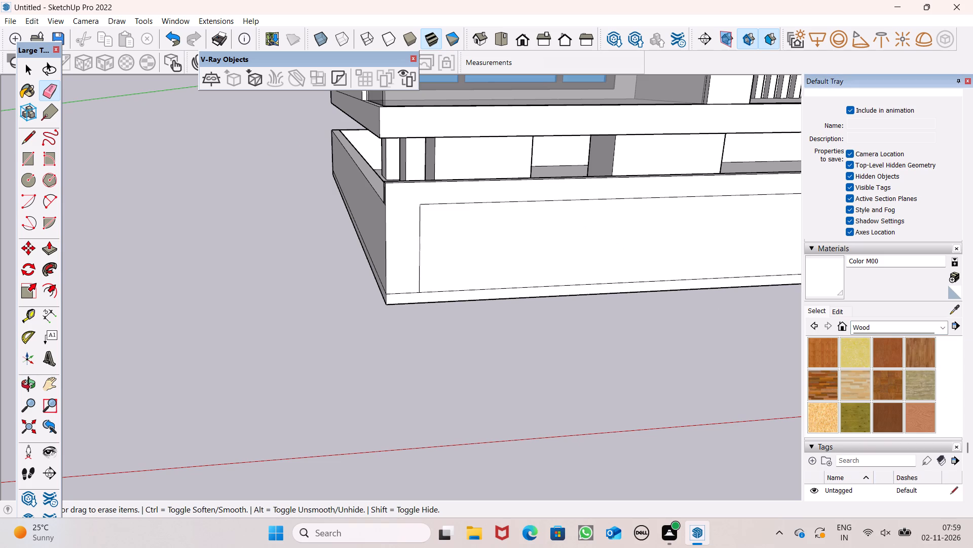
pyautogui.click(879, 428)
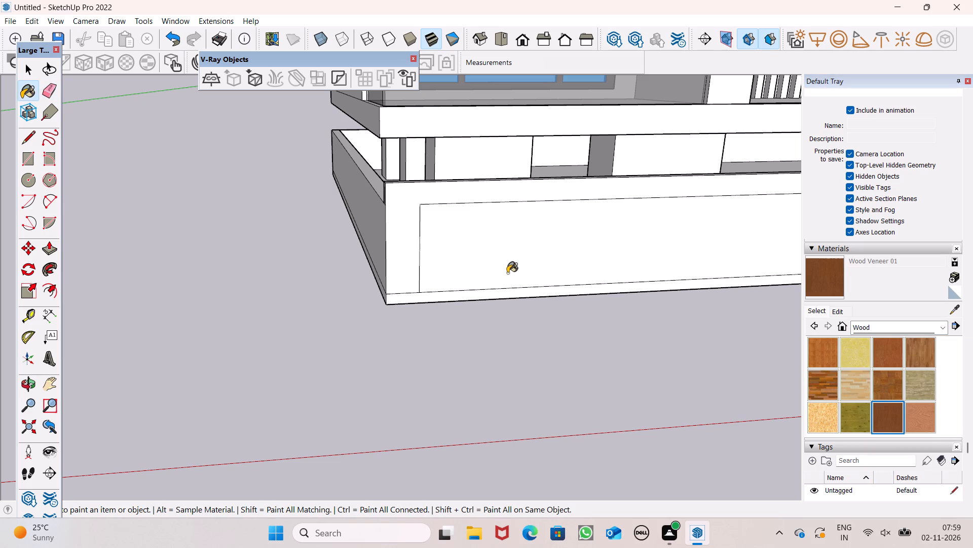
pyautogui.click(501, 269)
# Examine the veneered front wall panel and the rest of the frontage from several angles and distances.
pyautogui.scroll(-5, 158, 250)
pyautogui.scroll(-4, 216, 194)
pyautogui.moveTo(487, 268); pyautogui.dragTo(425, 285, button='middle')
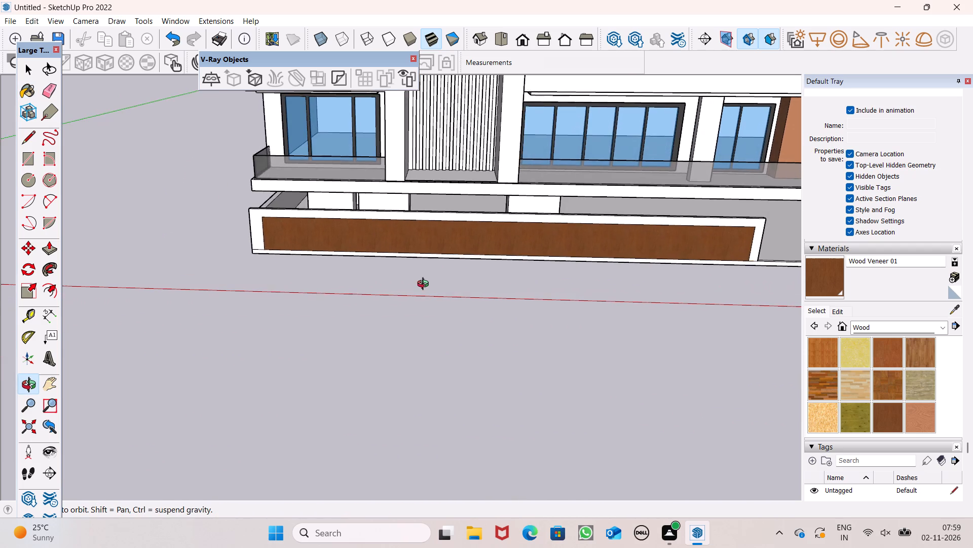
pyautogui.moveTo(425, 285); pyautogui.dragTo(416, 273, button='middle')
pyautogui.scroll(1, 416, 276)
pyautogui.scroll(-2, 367, 204)
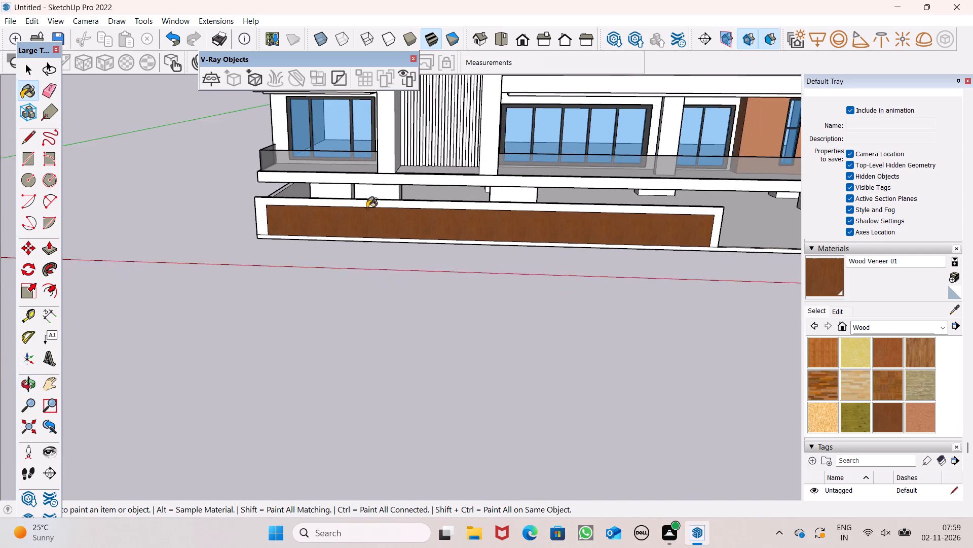
pyautogui.scroll(-1, 367, 208)
pyautogui.moveTo(388, 320); pyautogui.dragTo(339, 296, button='middle')
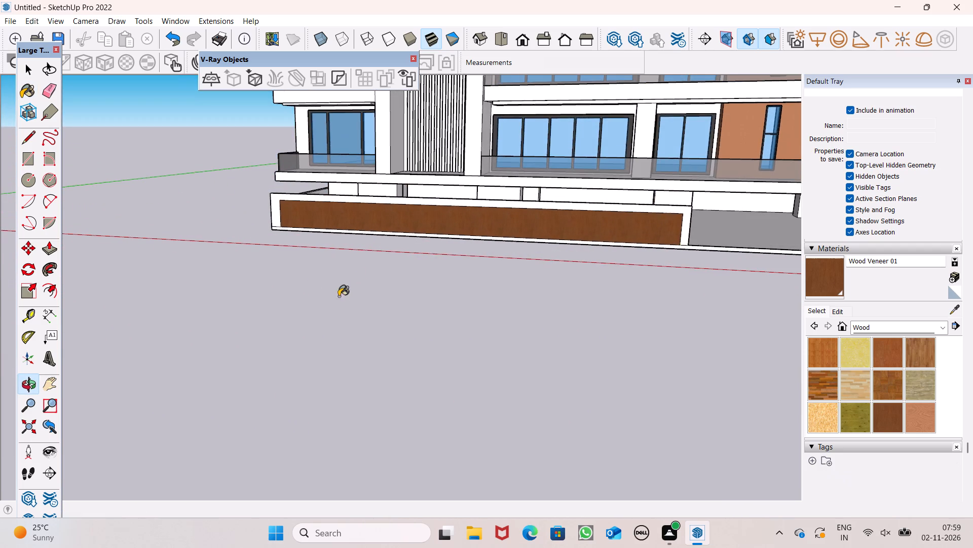
pyautogui.scroll(-5, 323, 256)
pyautogui.moveTo(340, 288); pyautogui.dragTo(339, 311, button='middle')
pyautogui.scroll(1, 326, 315)
pyautogui.scroll(1, 498, 249)
pyautogui.scroll(-2, 421, 255)
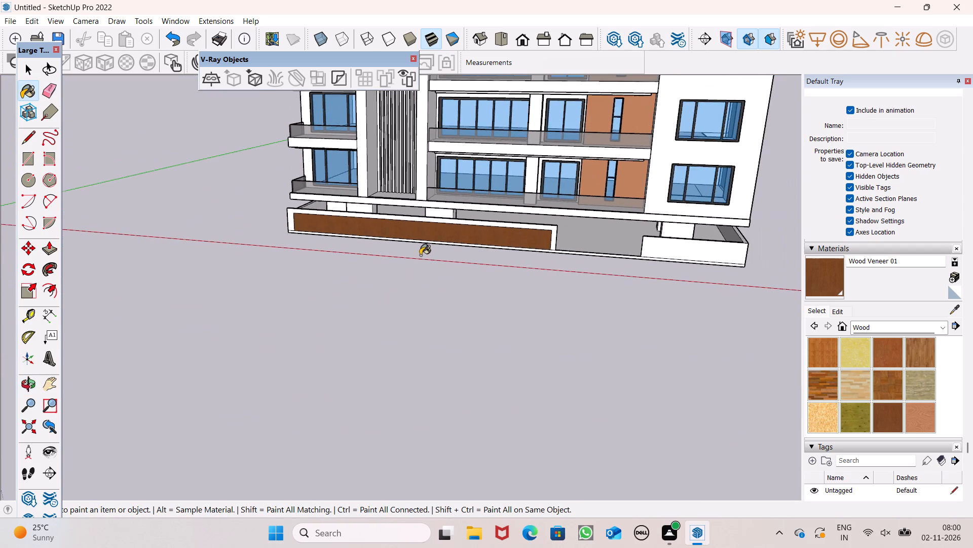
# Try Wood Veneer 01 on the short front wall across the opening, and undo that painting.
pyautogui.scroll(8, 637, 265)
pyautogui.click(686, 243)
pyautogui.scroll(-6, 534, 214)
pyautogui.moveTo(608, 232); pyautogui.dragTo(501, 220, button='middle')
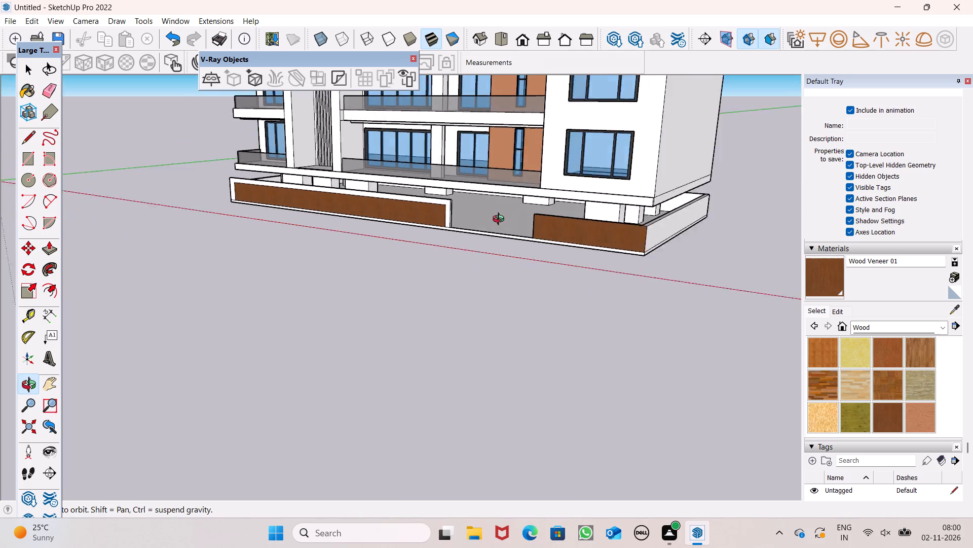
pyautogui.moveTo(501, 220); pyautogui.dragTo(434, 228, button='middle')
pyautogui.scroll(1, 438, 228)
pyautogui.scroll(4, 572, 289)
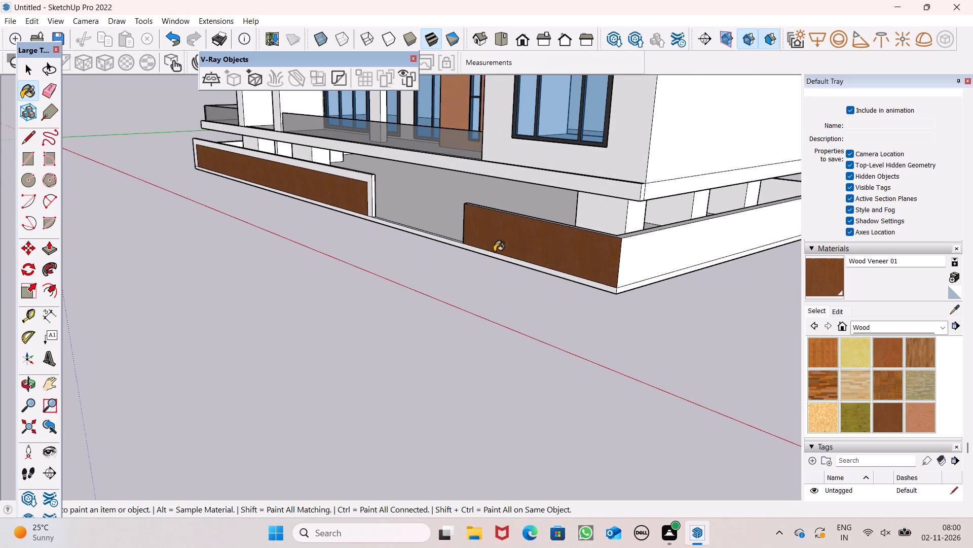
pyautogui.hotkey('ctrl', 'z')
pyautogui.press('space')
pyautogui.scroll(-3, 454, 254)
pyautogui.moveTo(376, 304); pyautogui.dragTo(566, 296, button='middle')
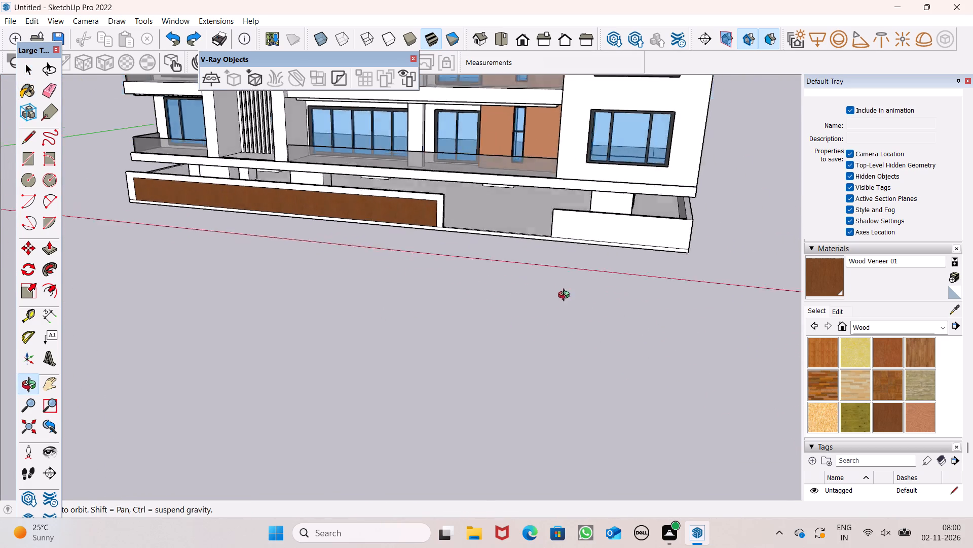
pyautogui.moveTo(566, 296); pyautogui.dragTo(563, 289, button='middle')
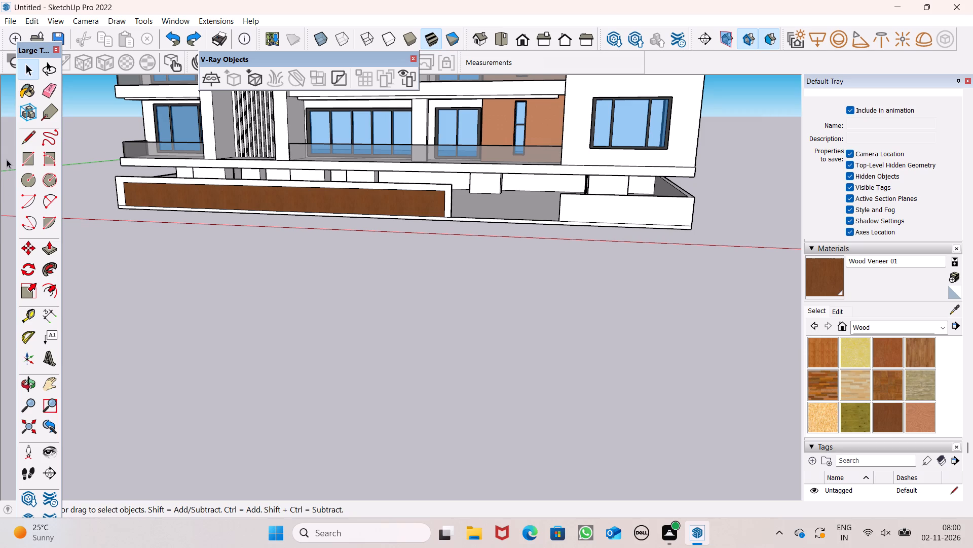
# Examine the short front wall's end and top edge beside the opening, comparing it with the long wall across it.
pyautogui.click(35, 135)
pyautogui.scroll(-6, 539, 315)
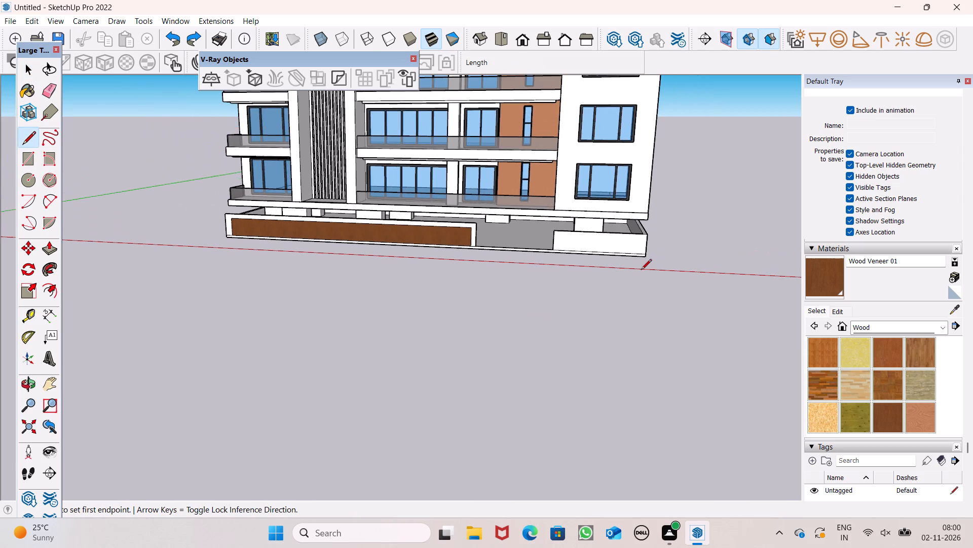
pyautogui.scroll(7, 641, 270)
pyautogui.scroll(8, 495, 191)
pyautogui.scroll(-5, 492, 214)
pyautogui.moveTo(475, 256); pyautogui.dragTo(518, 301, button='middle')
pyautogui.scroll(1, 519, 303)
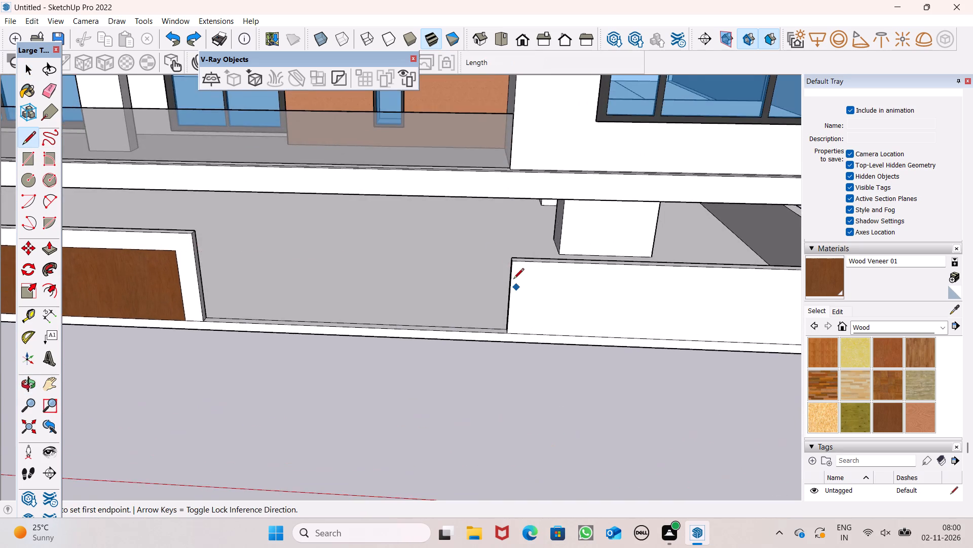
pyautogui.scroll(-6, 423, 215)
pyautogui.moveTo(481, 291); pyautogui.dragTo(496, 320, button='middle')
pyautogui.scroll(8, 481, 258)
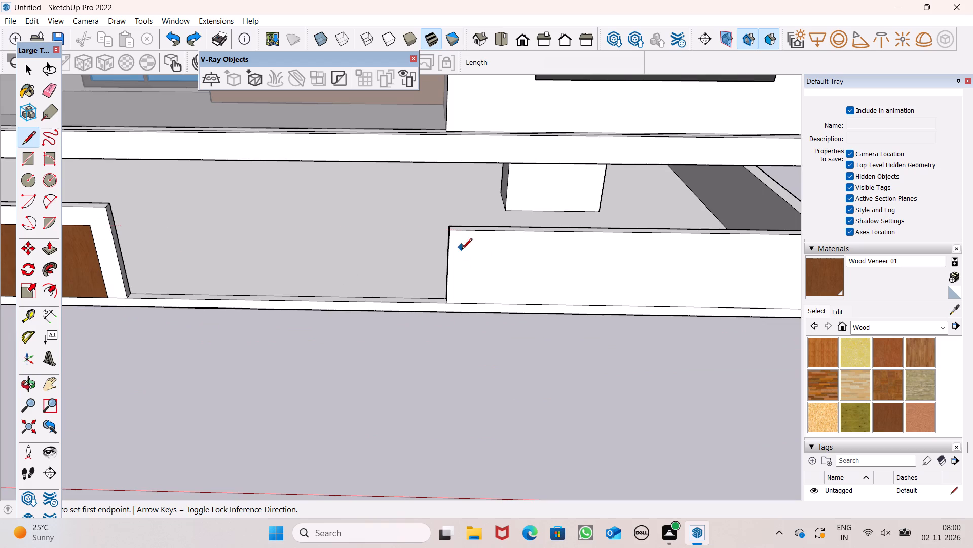
pyautogui.moveTo(463, 288); pyautogui.dragTo(472, 274, button='middle')
pyautogui.scroll(1, 470, 284)
pyautogui.scroll(-3, 367, 246)
pyautogui.moveTo(572, 287); pyautogui.dragTo(526, 273, button='middle')
pyautogui.scroll(4, 457, 226)
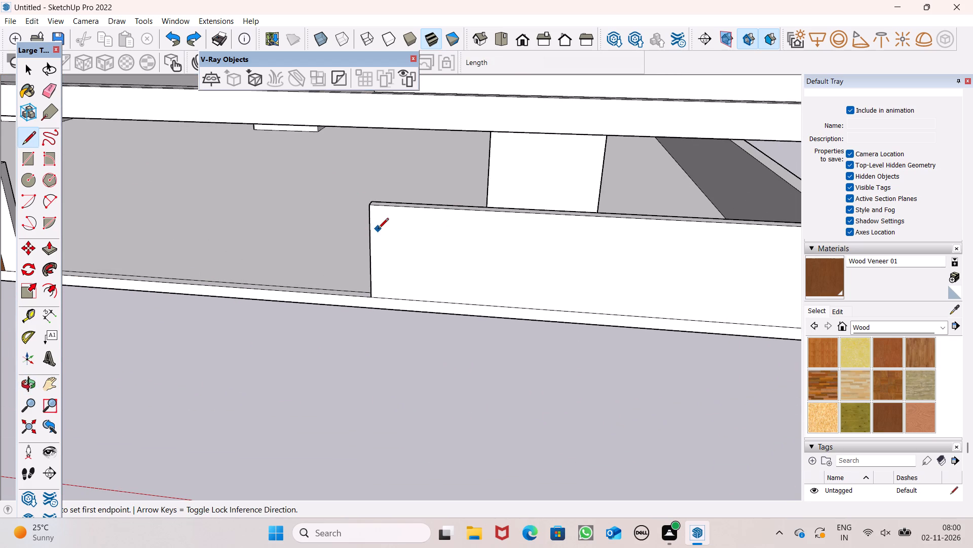
pyautogui.scroll(-6, 452, 181)
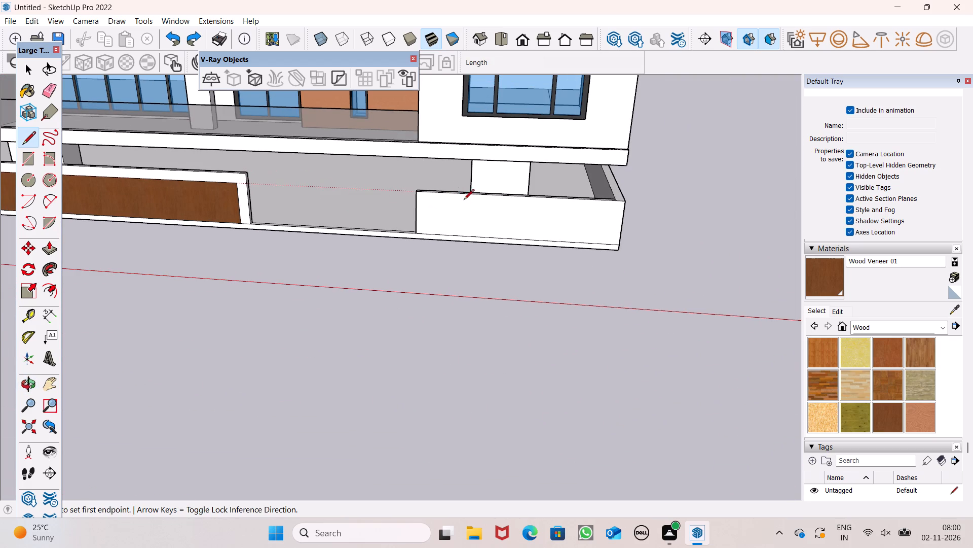
pyautogui.scroll(5, 411, 209)
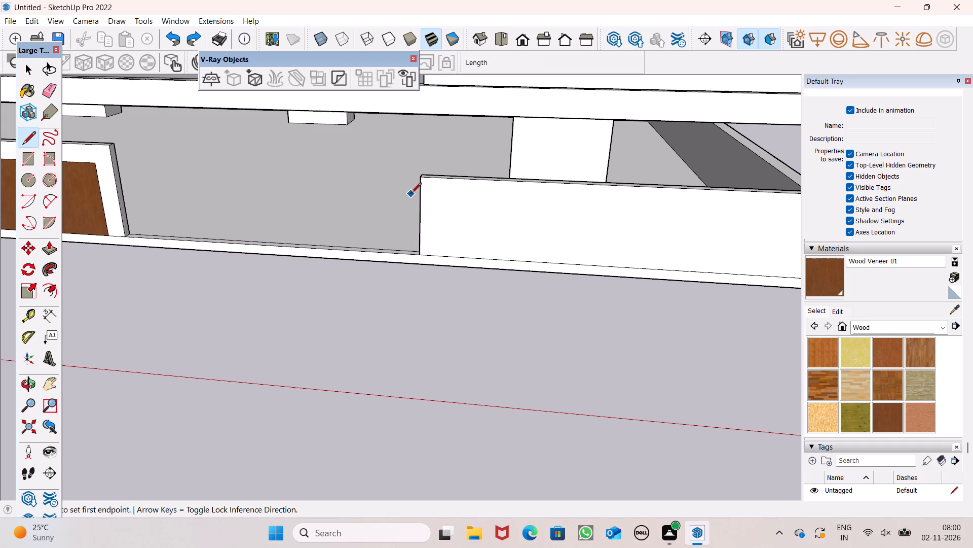
pyautogui.scroll(-6, 470, 240)
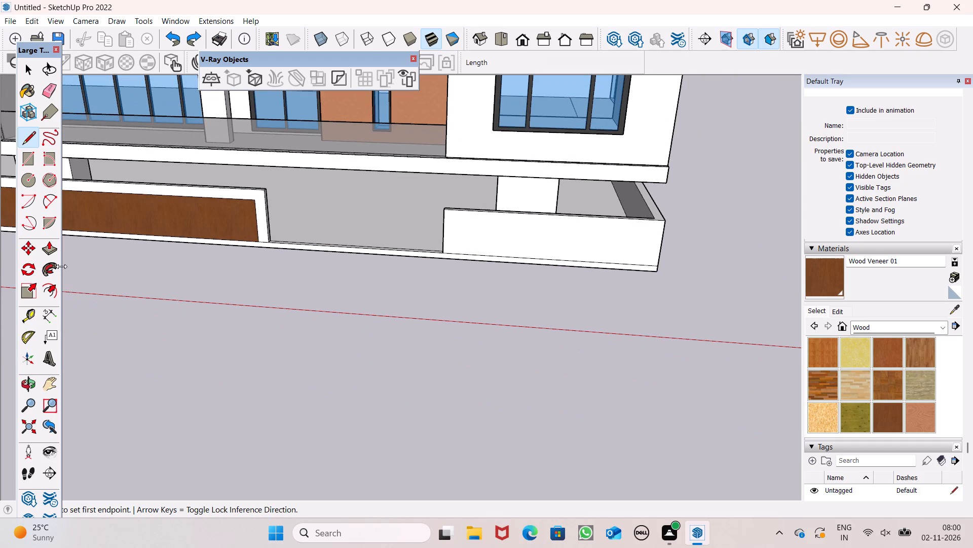
# Push/Pull the short front wall's top face up about 1' 5 1/4" to the level of the long front wall's top.
pyautogui.click(43, 246)
pyautogui.scroll(-6, 623, 187)
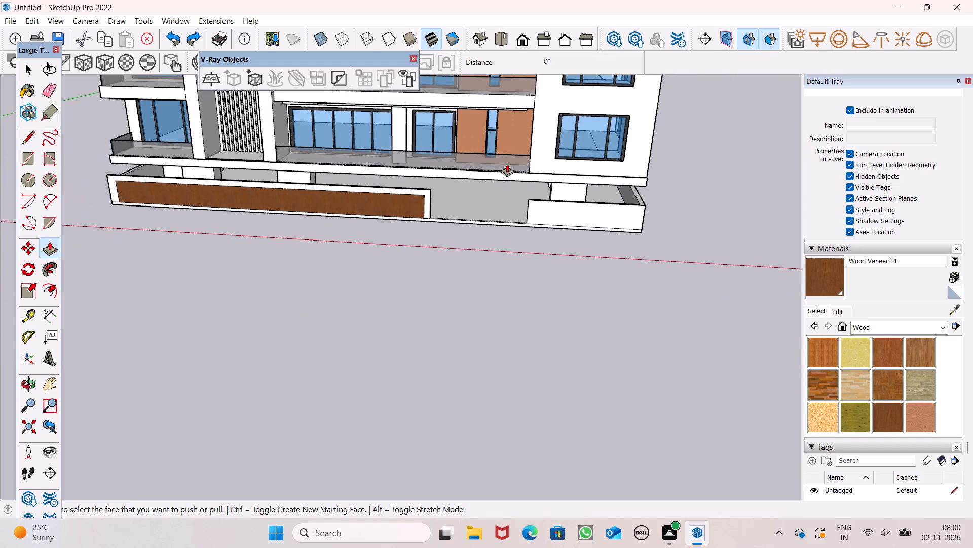
pyautogui.scroll(6, 506, 163)
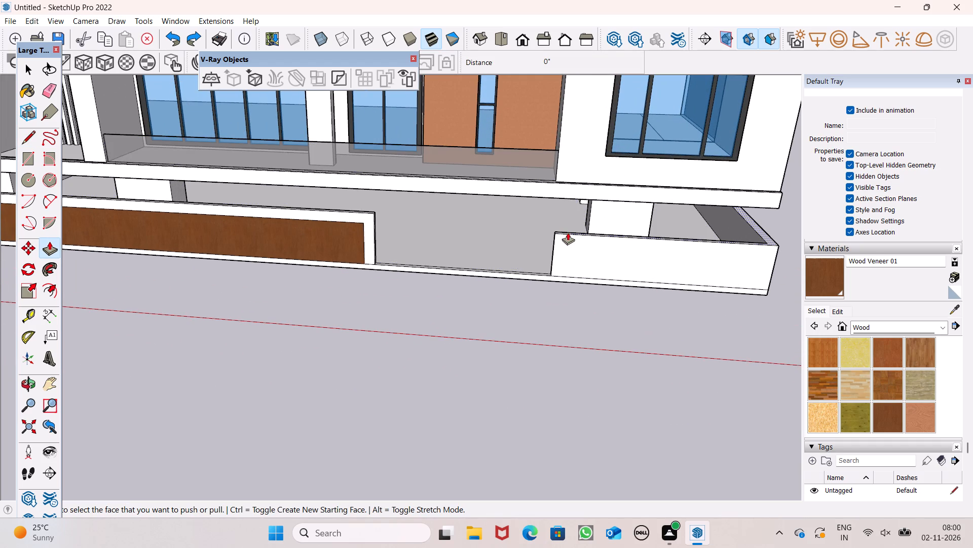
pyautogui.moveTo(568, 232); pyautogui.dragTo(369, 212)
pyautogui.scroll(-5, 367, 231)
pyautogui.moveTo(418, 305); pyautogui.dragTo(411, 266, button='middle')
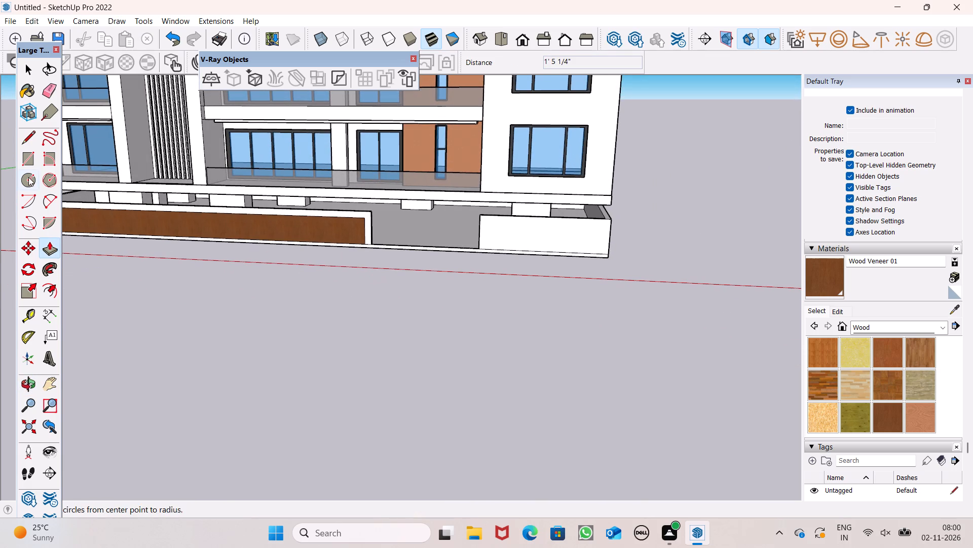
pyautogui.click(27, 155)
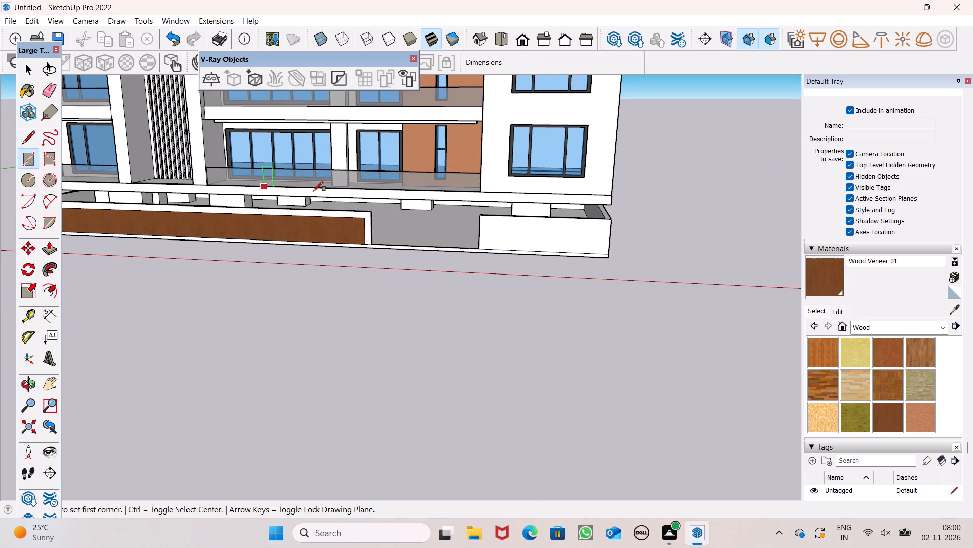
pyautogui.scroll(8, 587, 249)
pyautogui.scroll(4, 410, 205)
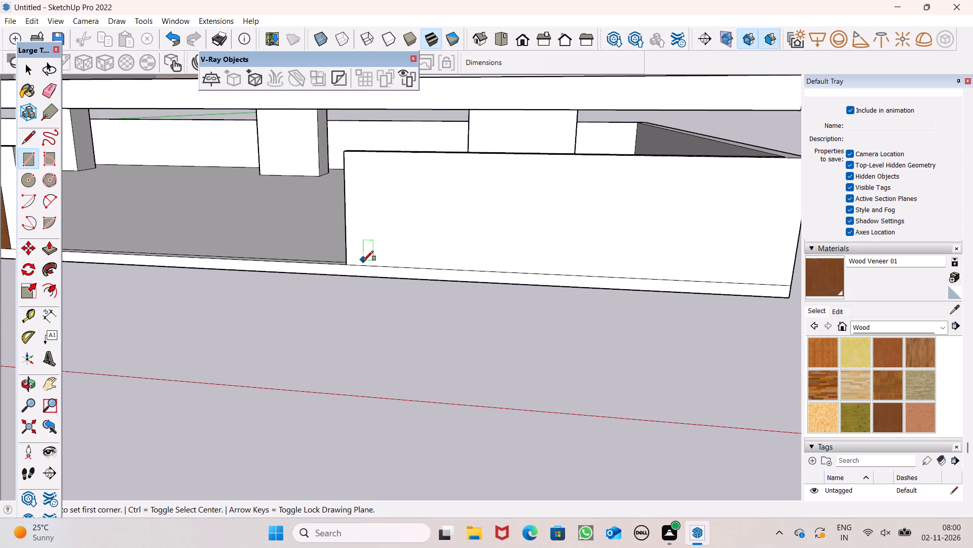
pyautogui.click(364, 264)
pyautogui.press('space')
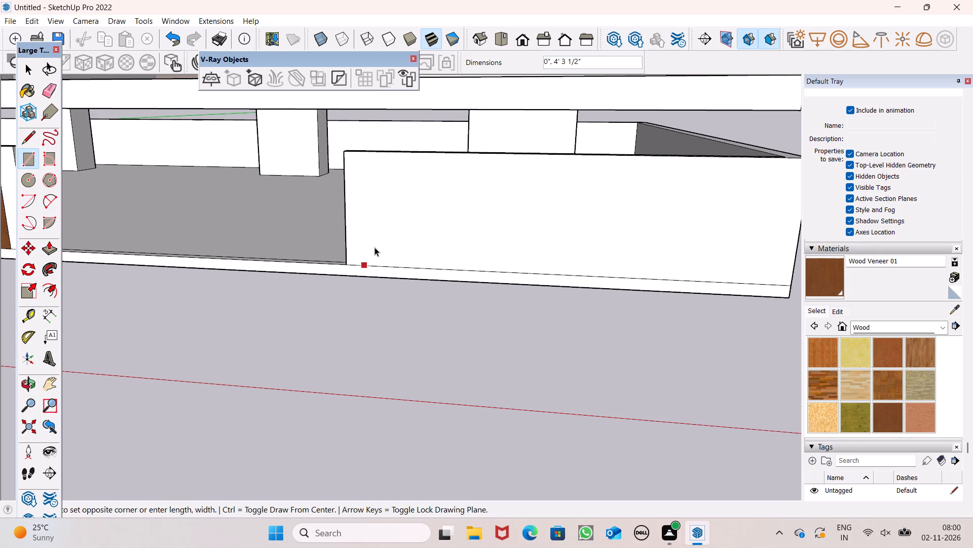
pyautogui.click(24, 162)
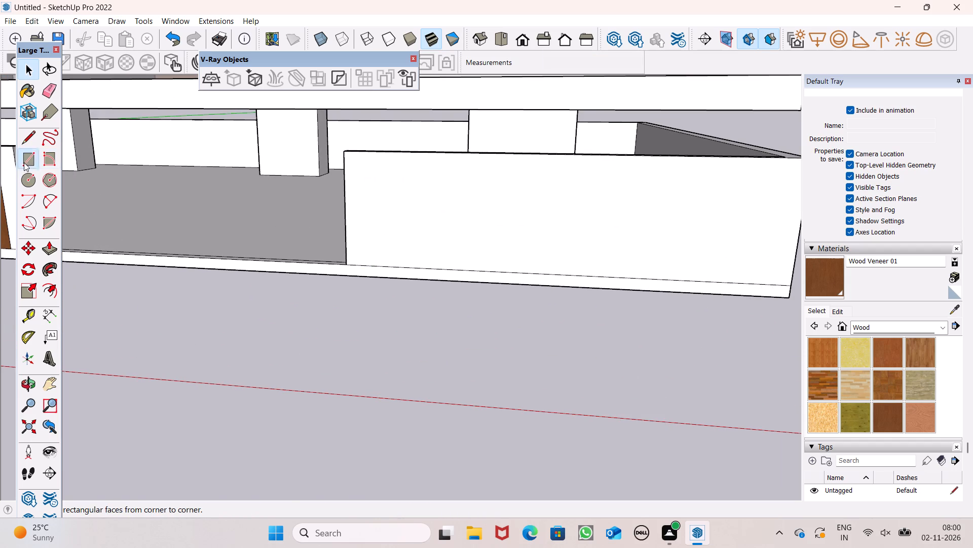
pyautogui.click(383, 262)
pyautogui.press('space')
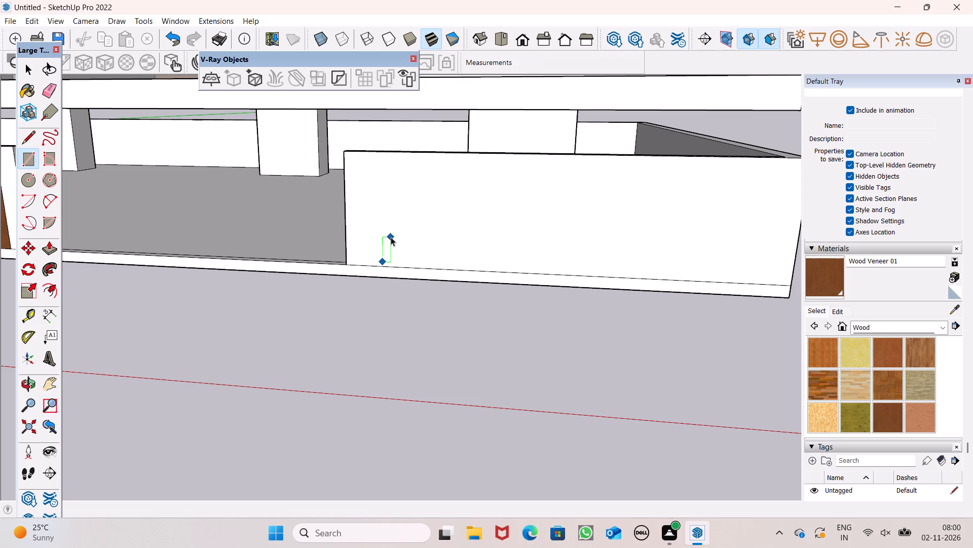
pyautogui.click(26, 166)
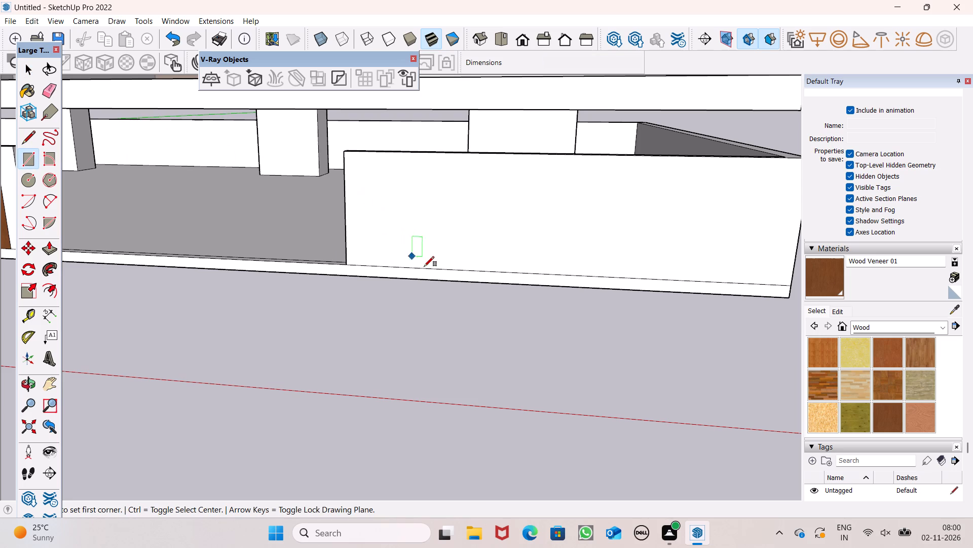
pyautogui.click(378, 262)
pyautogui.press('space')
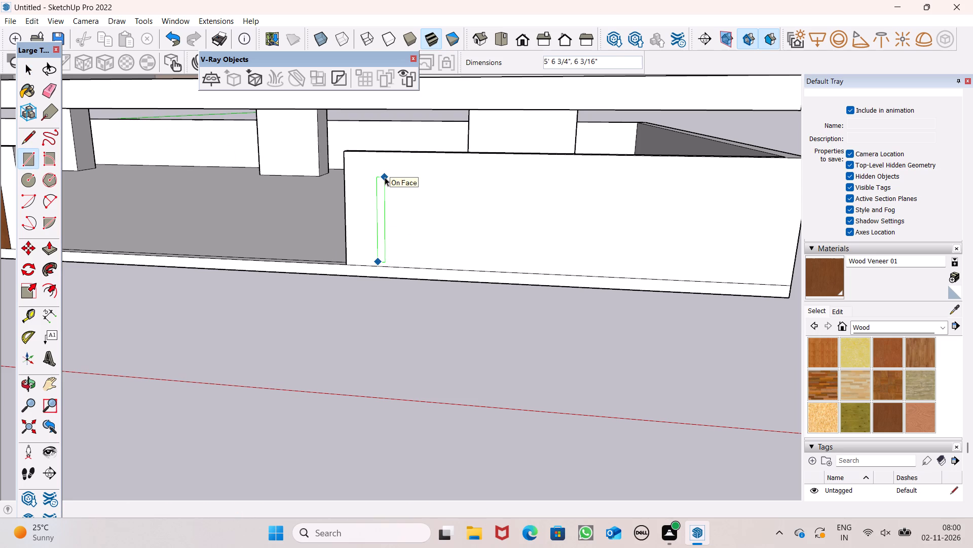
# Draw a panel rectangle about 23' wide and 6' 1 5/8" high on the short front wall, starting on its base line.
pyautogui.click(27, 160)
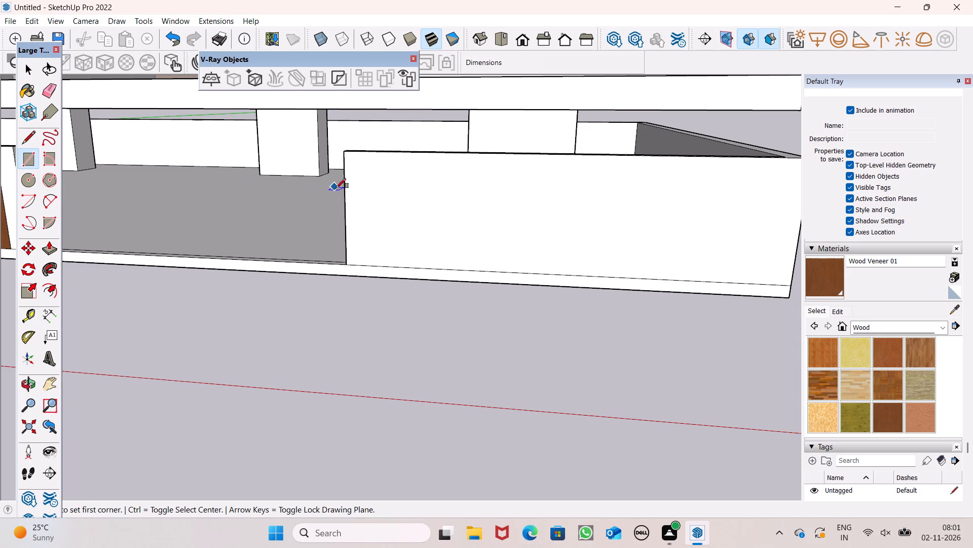
pyautogui.scroll(-3, 387, 276)
pyautogui.scroll(4, 375, 261)
pyautogui.click(383, 273)
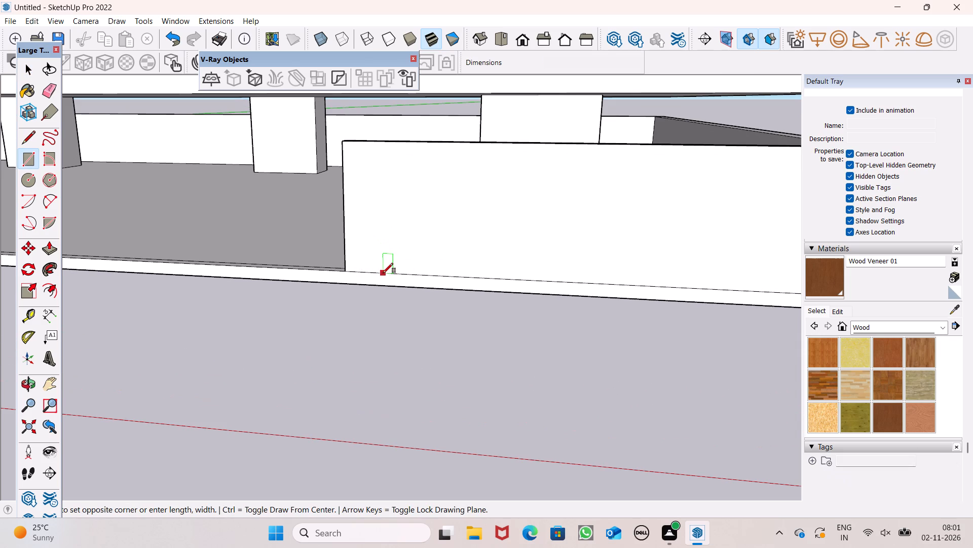
pyautogui.scroll(-7, 471, 179)
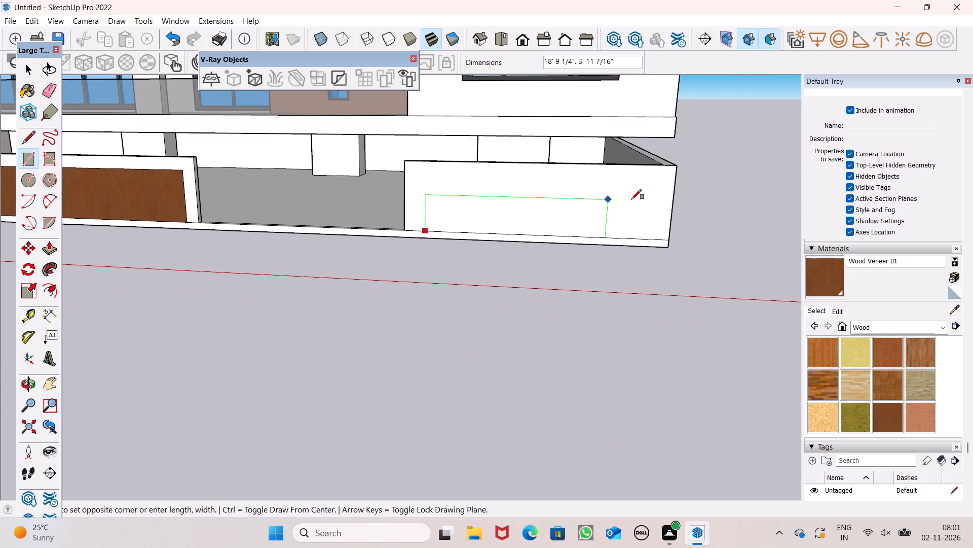
pyautogui.scroll(9, 637, 199)
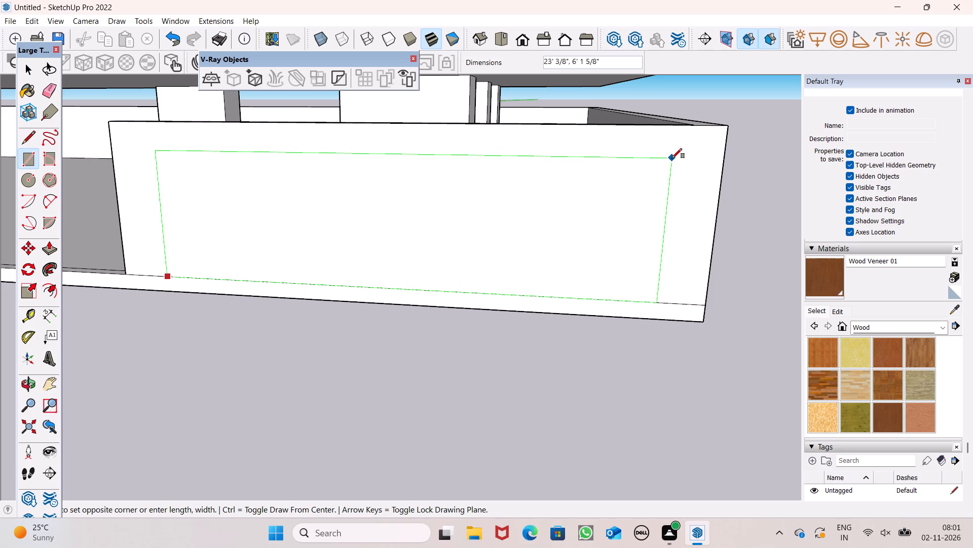
pyautogui.click(674, 157)
pyautogui.scroll(-9, 674, 157)
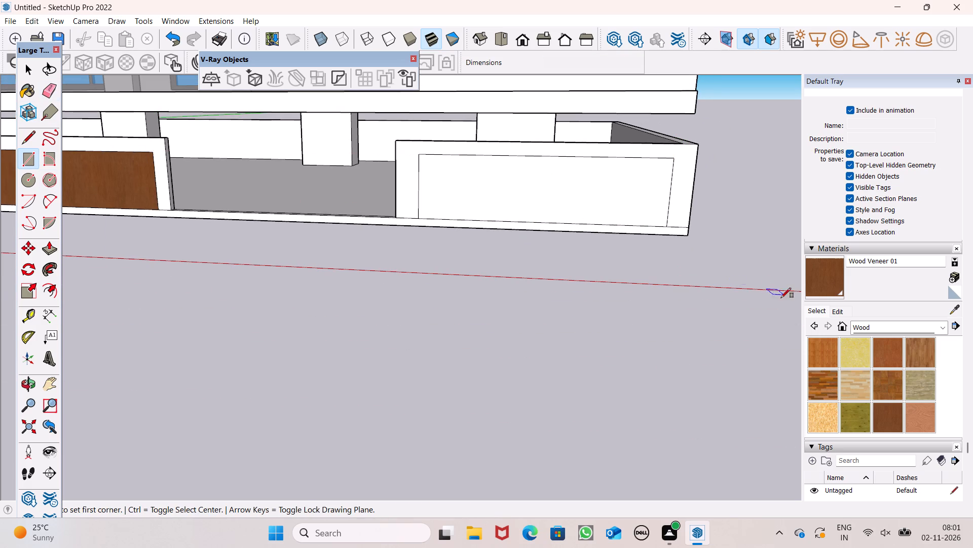
# Paint the short front wall's inner panel with Wood Veneer 01.
pyautogui.click(827, 280)
pyautogui.click(533, 185)
# Examine both veneered front wall panels and the building frontage from several angles and distances.
pyautogui.scroll(-1, 481, 187)
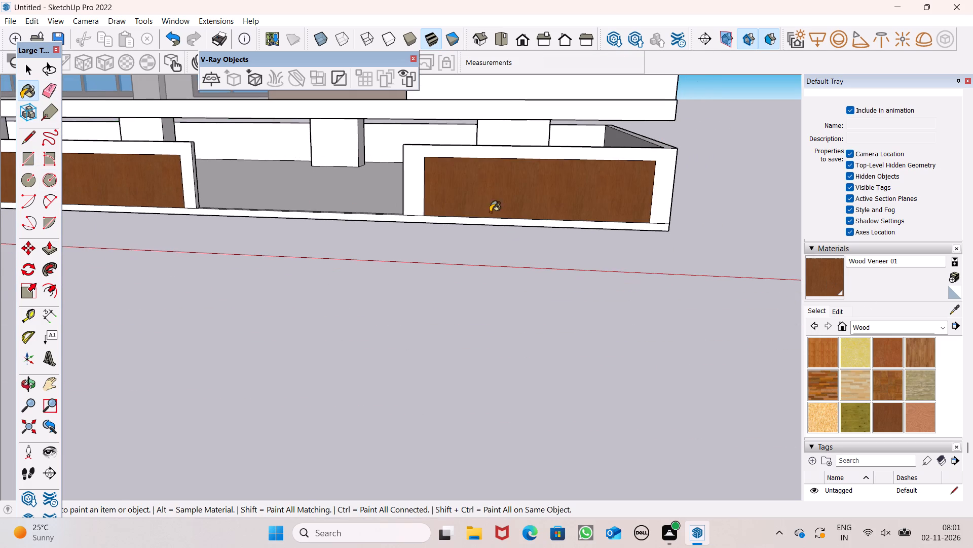
pyautogui.moveTo(490, 215); pyautogui.dragTo(493, 250, button='middle')
pyautogui.scroll(1, 493, 250)
pyautogui.scroll(-4, 430, 236)
pyautogui.moveTo(509, 362); pyautogui.dragTo(592, 312, button='middle')
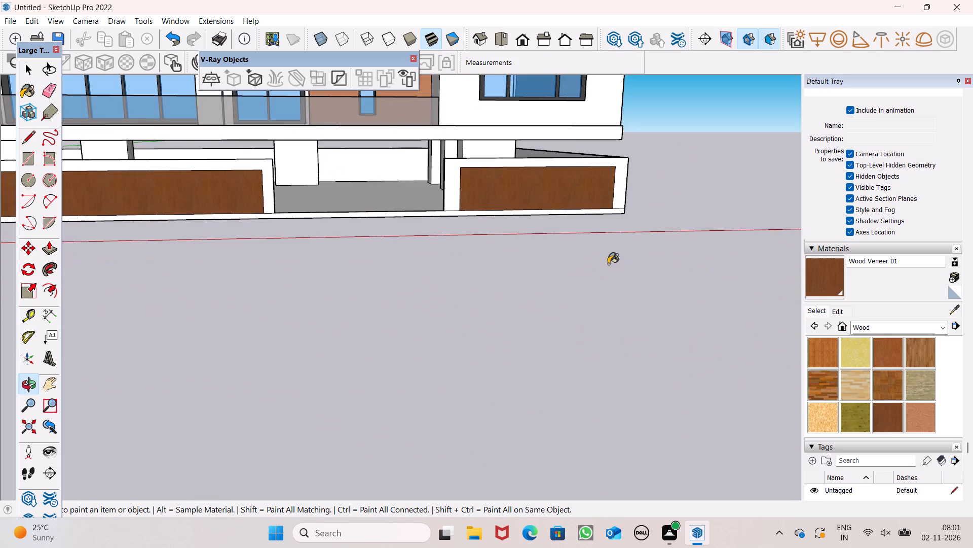
pyautogui.scroll(-6, 619, 274)
pyautogui.scroll(-6, 575, 259)
pyautogui.moveTo(578, 273); pyautogui.dragTo(518, 310, button='middle')
pyautogui.scroll(1, 518, 310)
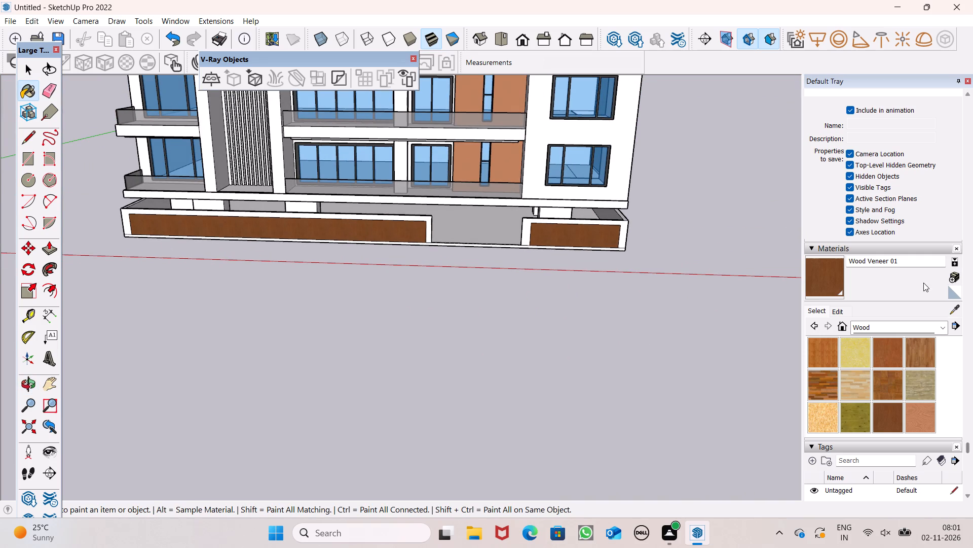
# Paint the ground floor surface inside the boundary wall with Polished Concrete New from the Asphalt and Concrete collection.
pyautogui.click(901, 329)
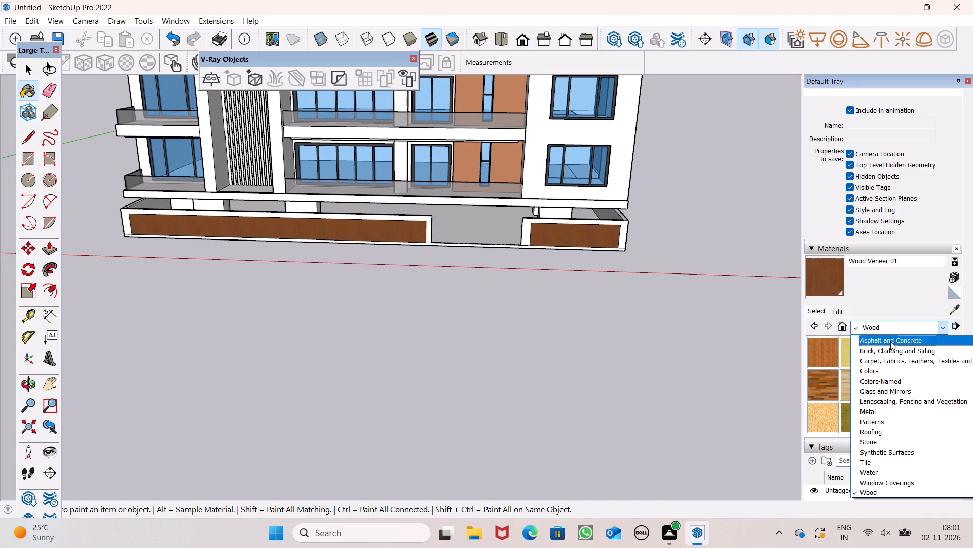
pyautogui.click(890, 341)
pyautogui.click(914, 374)
pyautogui.scroll(5, 491, 209)
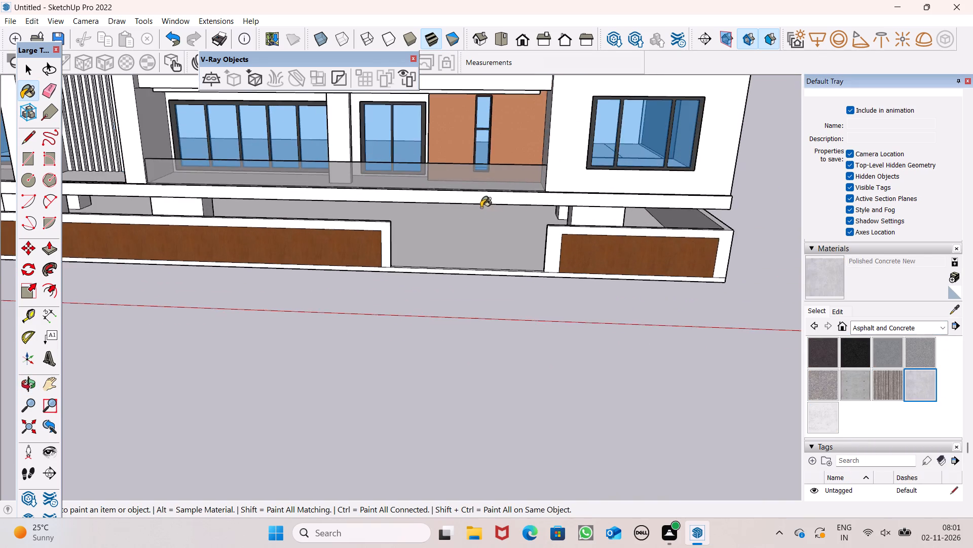
pyautogui.click(480, 213)
# Paint the narrow base strip along the front opening with Polished Concrete New.
pyautogui.scroll(-6, 488, 230)
pyautogui.moveTo(526, 255); pyautogui.dragTo(441, 170, button='middle')
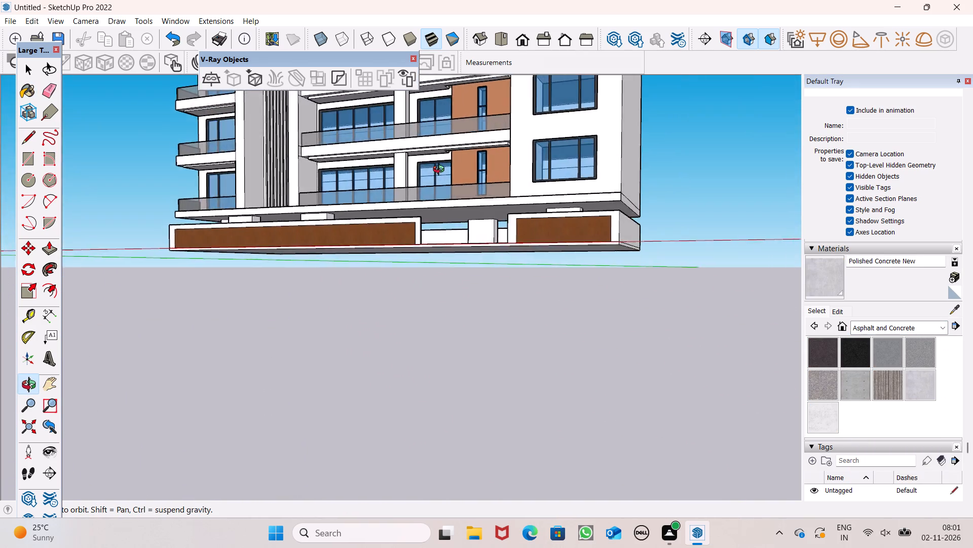
pyautogui.moveTo(441, 170); pyautogui.dragTo(453, 319, button='middle')
pyautogui.scroll(2, 453, 319)
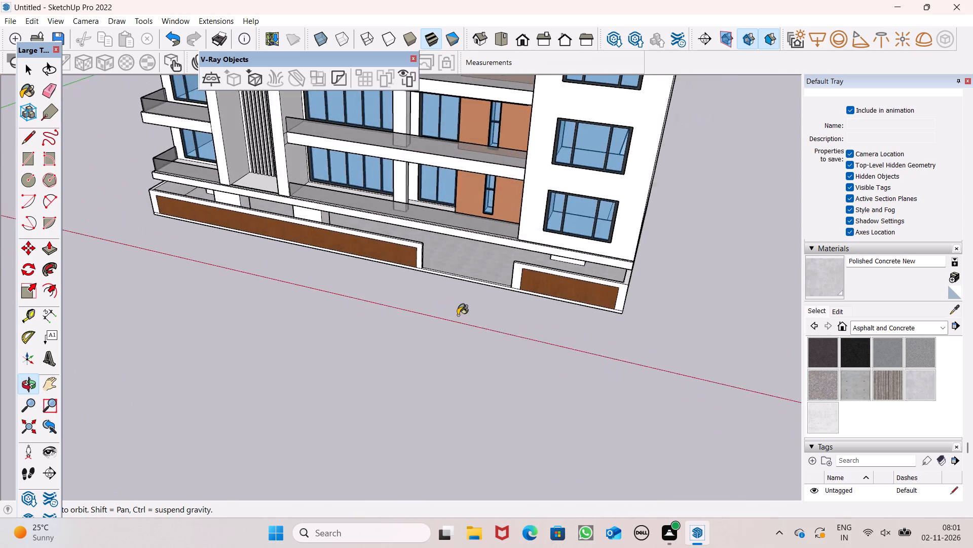
pyautogui.scroll(7, 458, 315)
pyautogui.scroll(7, 412, 247)
pyautogui.click(405, 250)
pyautogui.click(404, 241)
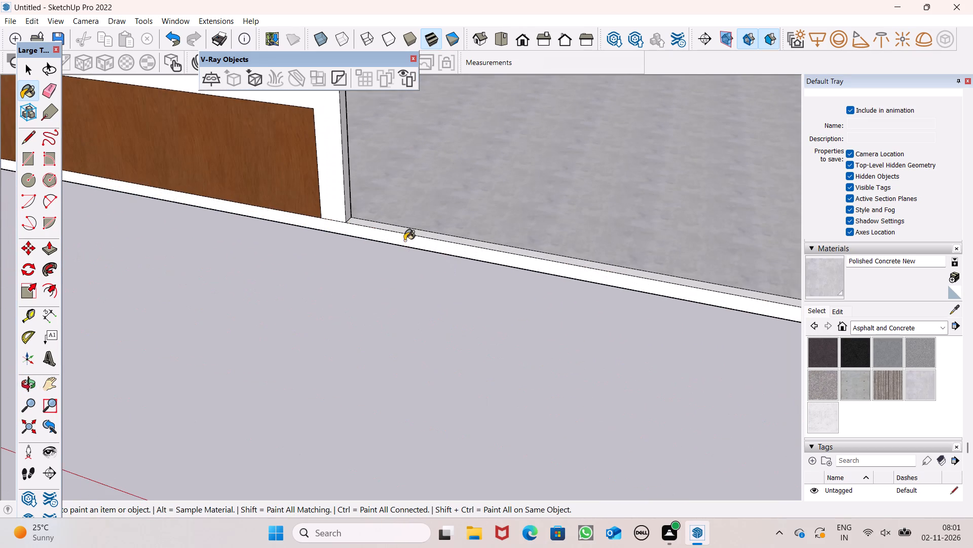
# Paint the outer base strips below the front walls and the adjoining side wall with Polished Concrete New.
pyautogui.scroll(-14, 496, 238)
pyautogui.moveTo(521, 250); pyautogui.dragTo(341, 288, button='middle')
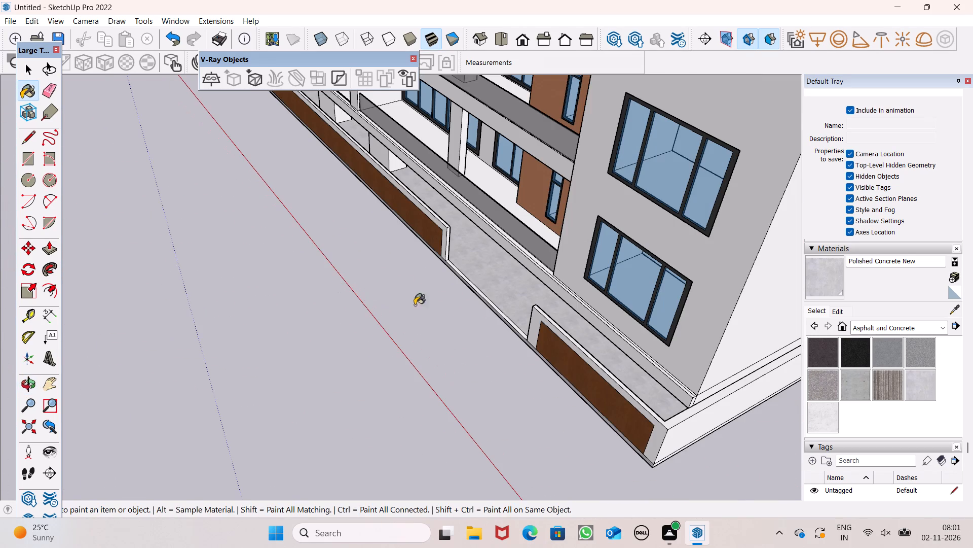
pyautogui.scroll(2, 469, 306)
pyautogui.scroll(-6, 393, 243)
pyautogui.moveTo(452, 303); pyautogui.dragTo(462, 196, button='middle')
pyautogui.scroll(5, 645, 351)
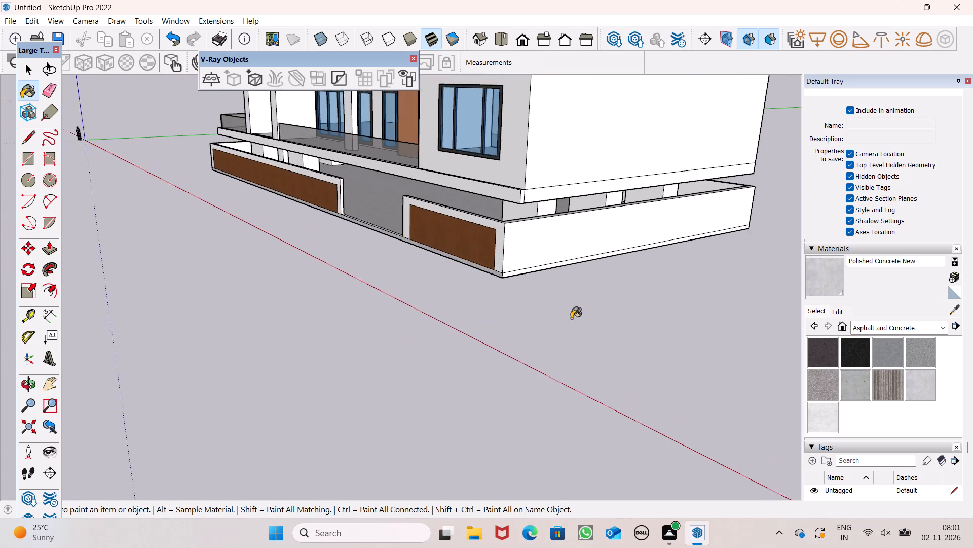
pyautogui.scroll(1, 571, 318)
pyautogui.scroll(4, 509, 266)
pyautogui.click(508, 274)
pyautogui.scroll(-3, 472, 246)
pyautogui.scroll(2, 491, 277)
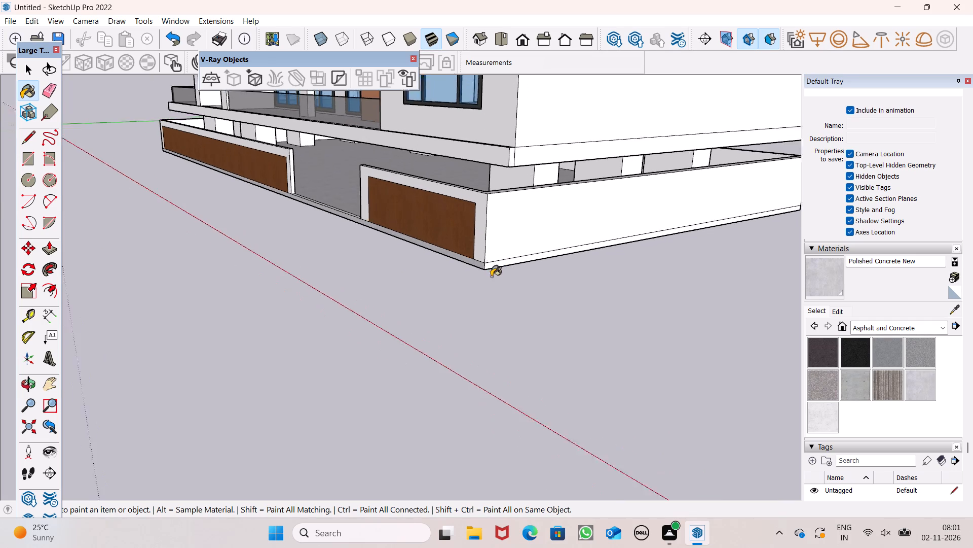
pyautogui.scroll(4, 491, 277)
pyautogui.click(491, 258)
pyautogui.scroll(-6, 447, 218)
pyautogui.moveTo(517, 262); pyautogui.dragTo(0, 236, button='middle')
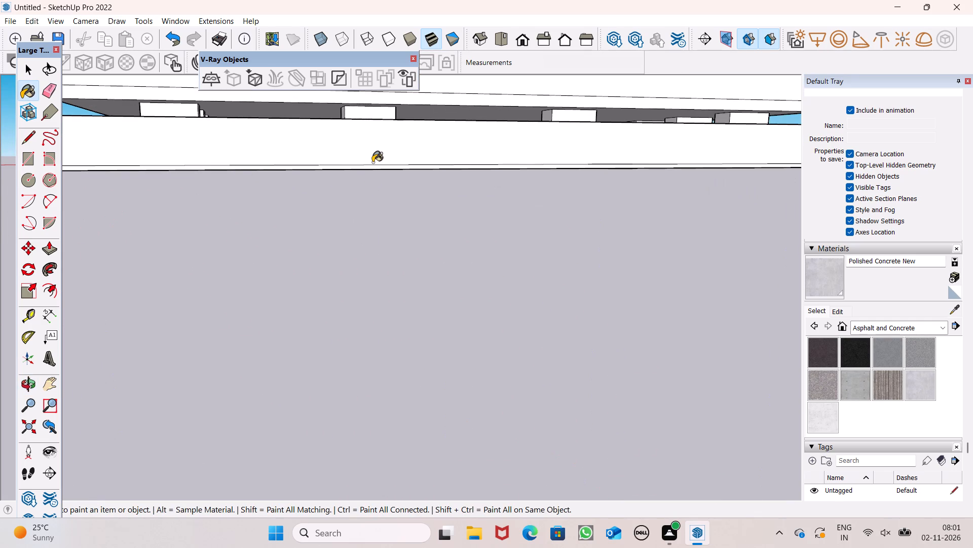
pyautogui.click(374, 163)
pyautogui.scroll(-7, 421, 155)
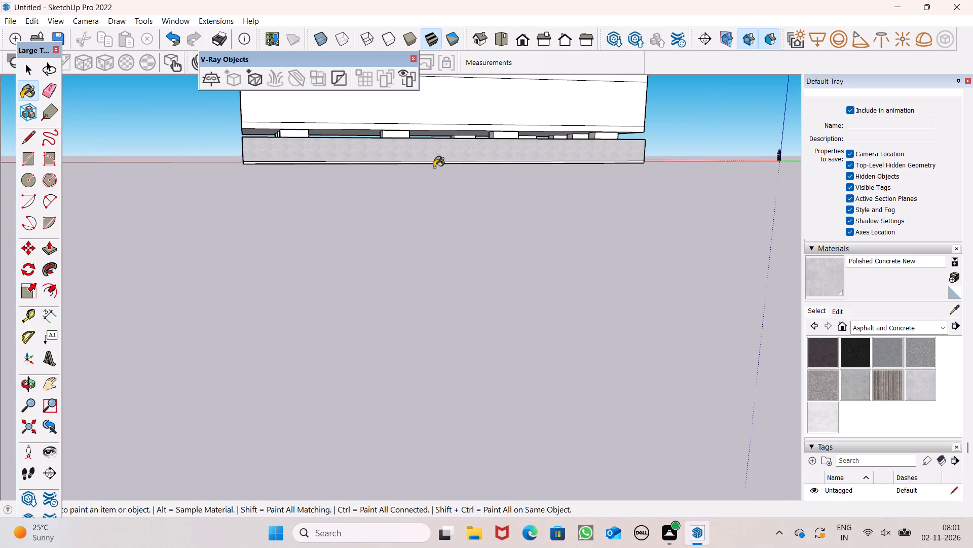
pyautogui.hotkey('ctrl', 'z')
# Paint the narrow base strip along the rear boundary wall with Polished Concrete New.
pyautogui.scroll(8, 294, 178)
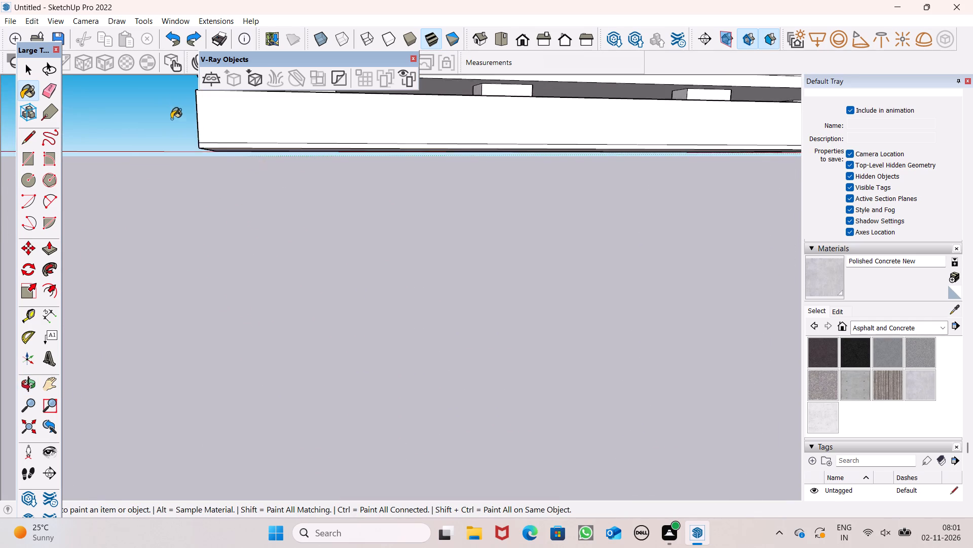
pyautogui.scroll(8, 174, 123)
pyautogui.click(244, 162)
pyautogui.scroll(-4, 271, 153)
pyautogui.scroll(7, 245, 159)
pyautogui.click(244, 161)
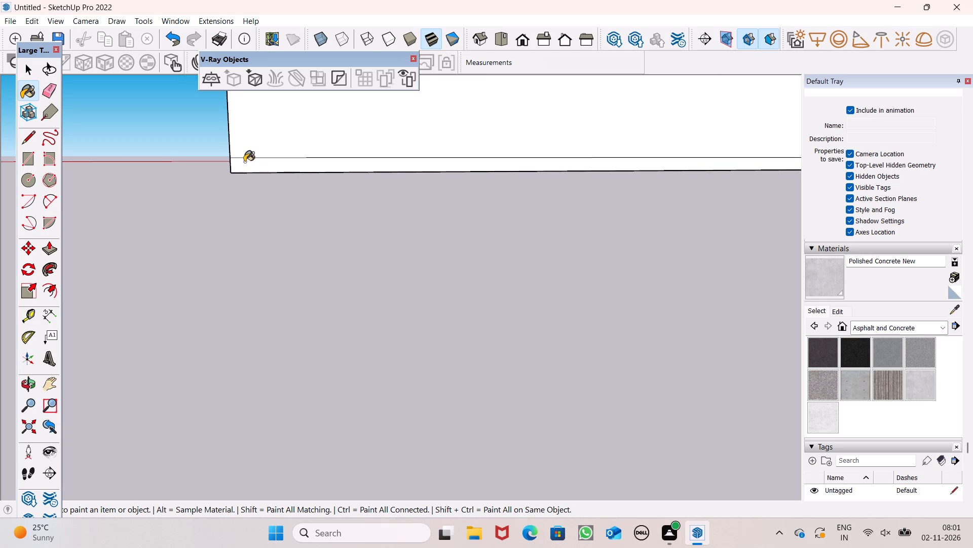
pyautogui.scroll(-6, 312, 124)
# Paint the base strip along the remaining side of the boundary wall with Polished Concrete New.
pyautogui.moveTo(297, 168); pyautogui.dragTo(506, 231, button='middle')
pyautogui.scroll(-12, 192, 272)
pyautogui.moveTo(389, 255); pyautogui.dragTo(125, 271, button='middle')
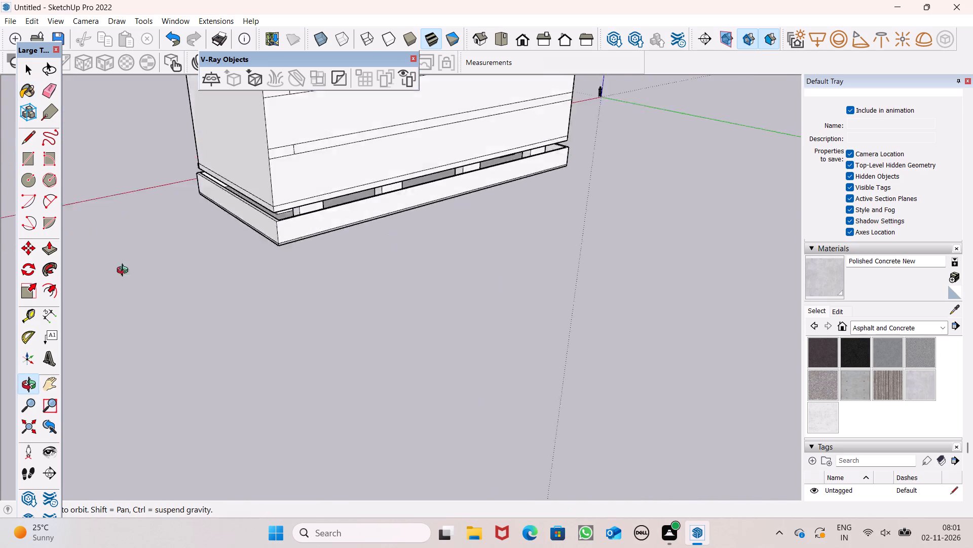
pyautogui.moveTo(125, 271); pyautogui.dragTo(0, 201, button='middle')
pyautogui.scroll(1, 0, 201)
pyautogui.moveTo(727, 221); pyautogui.dragTo(425, 227, button='middle')
pyautogui.scroll(8, 336, 220)
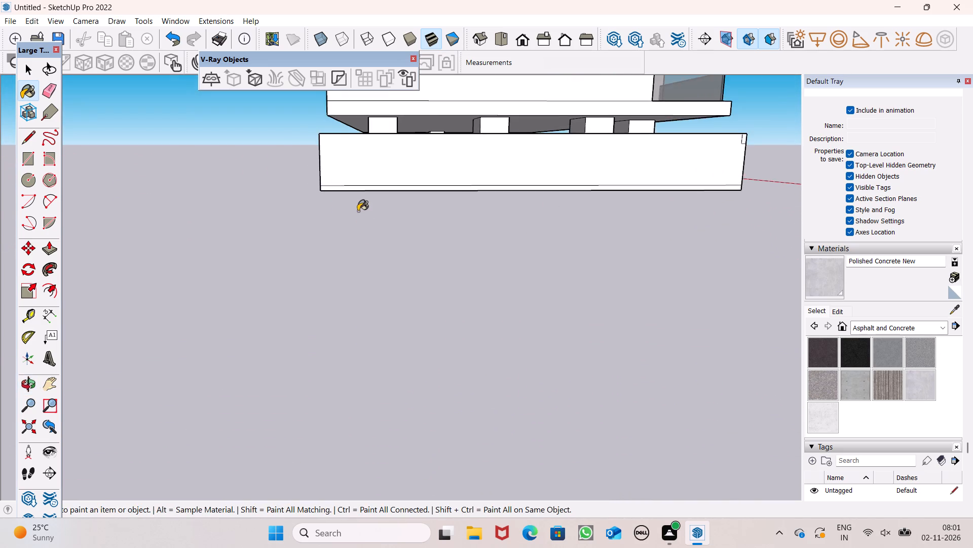
pyautogui.moveTo(361, 225); pyautogui.dragTo(460, 271, button='middle')
pyautogui.scroll(7, 469, 271)
pyautogui.click(472, 245)
pyautogui.scroll(-8, 414, 189)
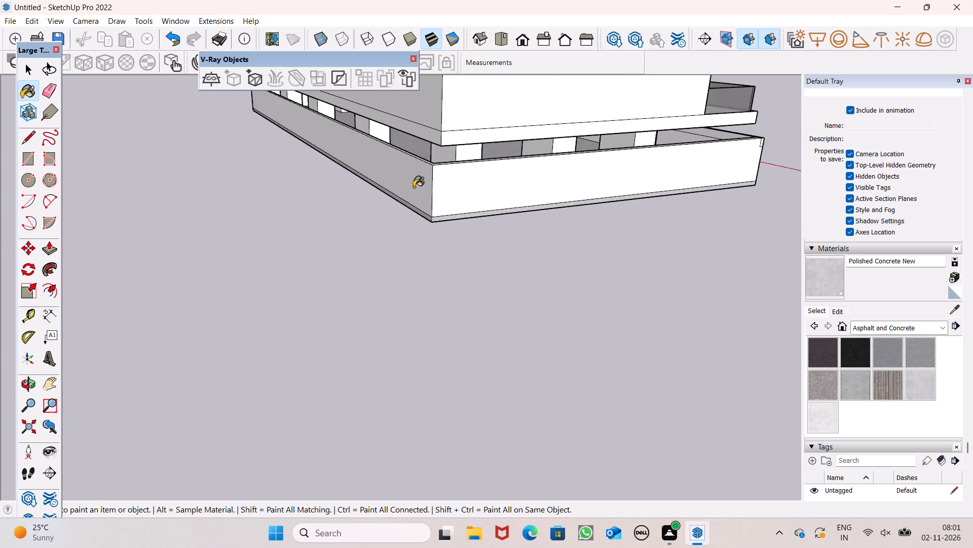
# Examine the boundary wall and its base strips from the building's front.
pyautogui.scroll(-6, 422, 190)
pyautogui.moveTo(641, 194); pyautogui.dragTo(124, 246, button='middle')
pyautogui.scroll(-6, 380, 150)
pyautogui.moveTo(456, 219); pyautogui.dragTo(434, 204, button='middle')
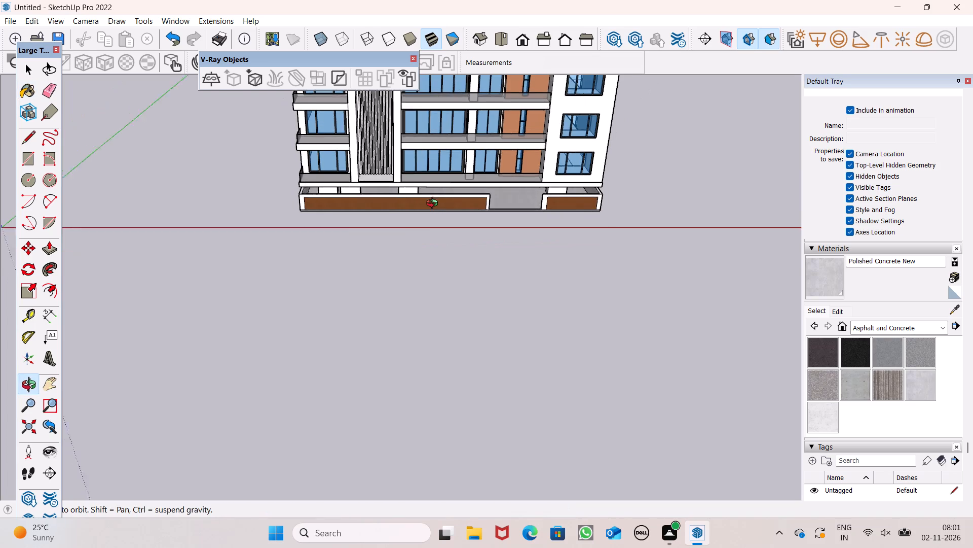
pyautogui.moveTo(434, 204); pyautogui.dragTo(371, 188, button='middle')
pyautogui.scroll(6, 380, 226)
pyautogui.scroll(1, 289, 213)
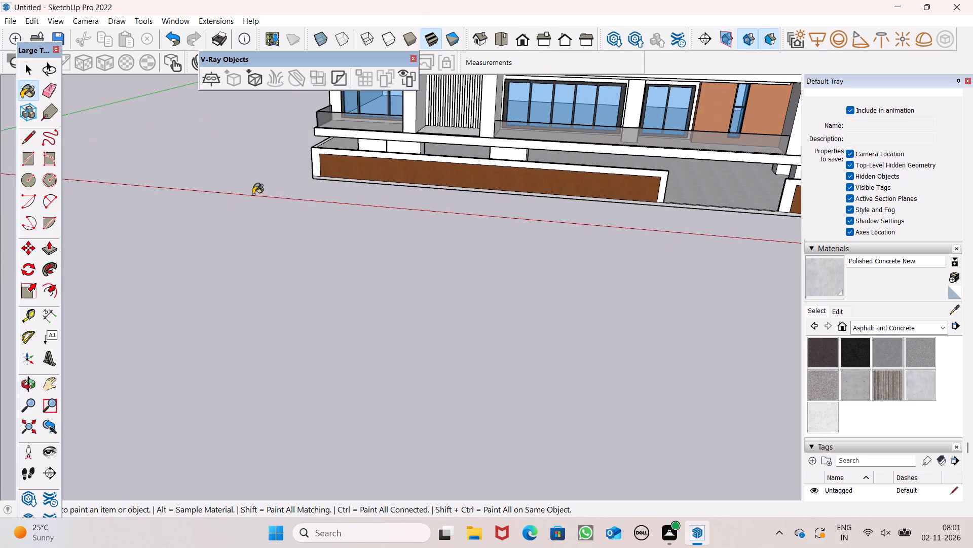
pyautogui.scroll(-5, 211, 213)
pyautogui.moveTo(499, 252); pyautogui.dragTo(506, 189, button='middle')
pyautogui.scroll(5, 590, 194)
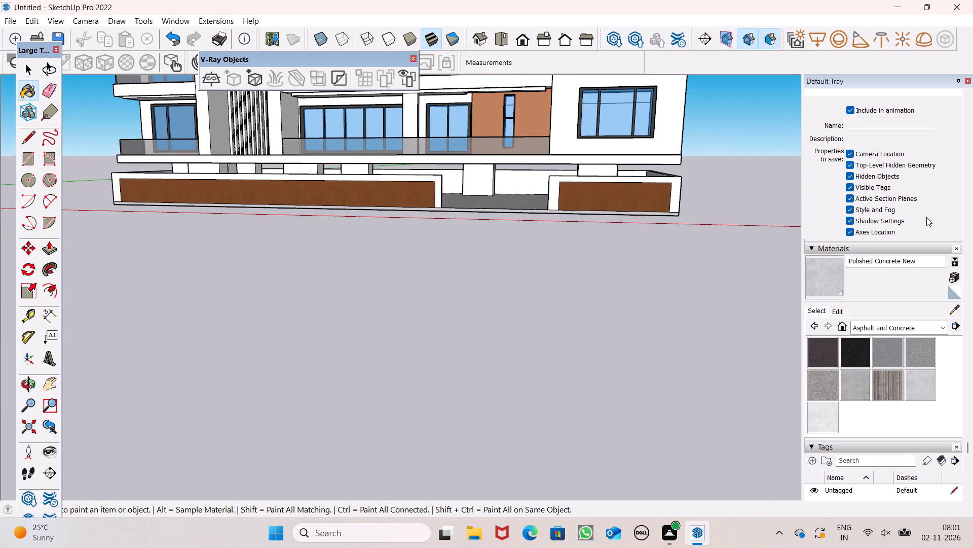
# Search 3D Warehouse in the component browser for "CARS AUDI".
pyautogui.scroll(16, 904, 170)
pyautogui.scroll(6, 914, 173)
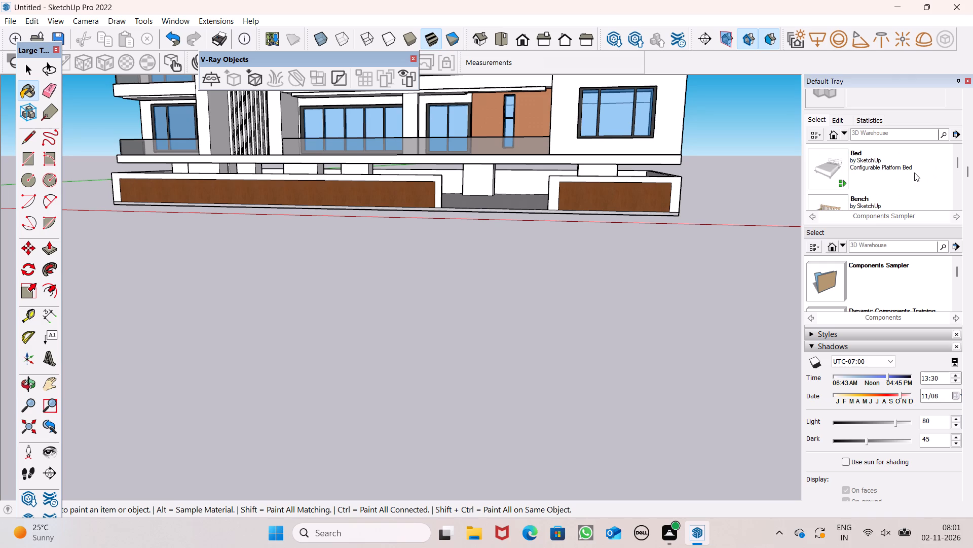
pyautogui.scroll(3, 914, 173)
pyautogui.click(891, 132)
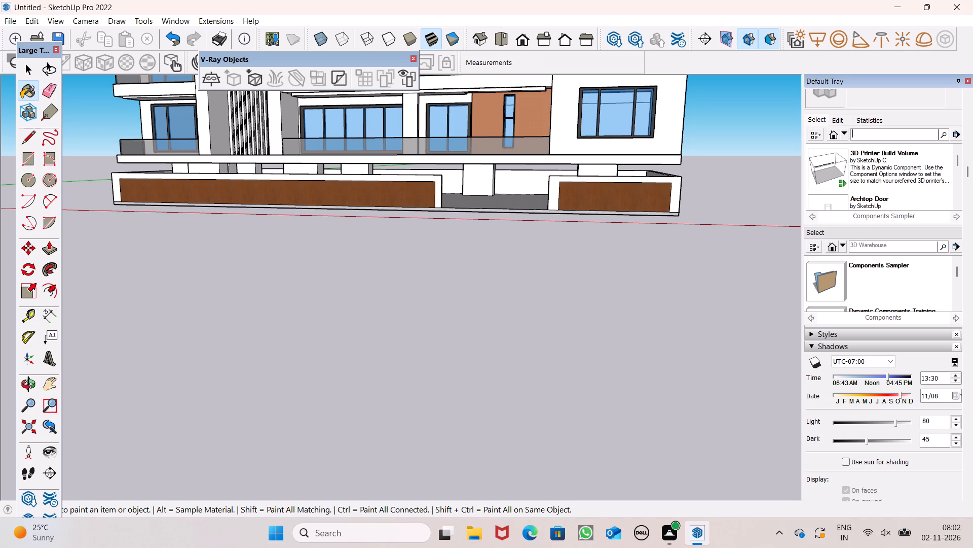
pyautogui.write('CARS AUDI')
pyautogui.press('Return')
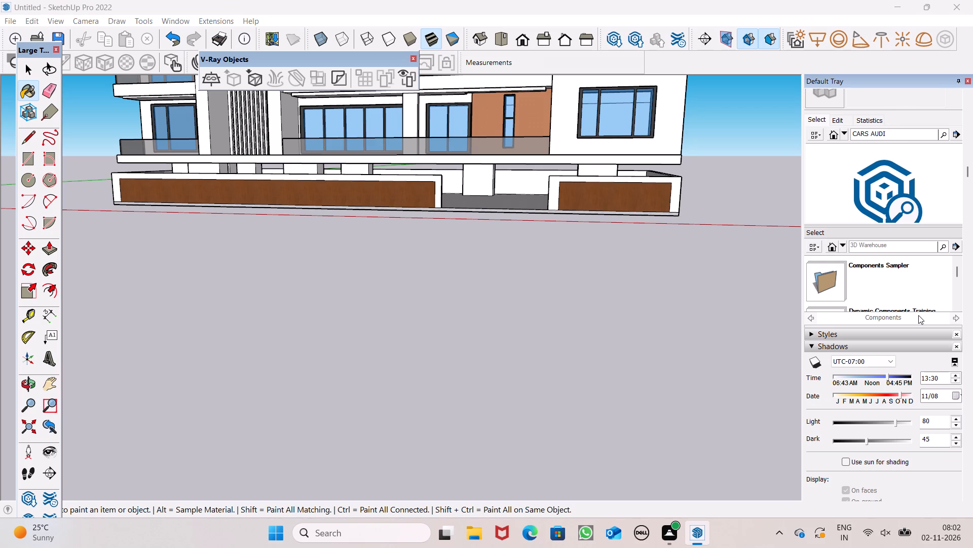
# Import the silver Audi car component from the search results and place it on the ground floor at the front opening.
pyautogui.scroll(-2, 891, 296)
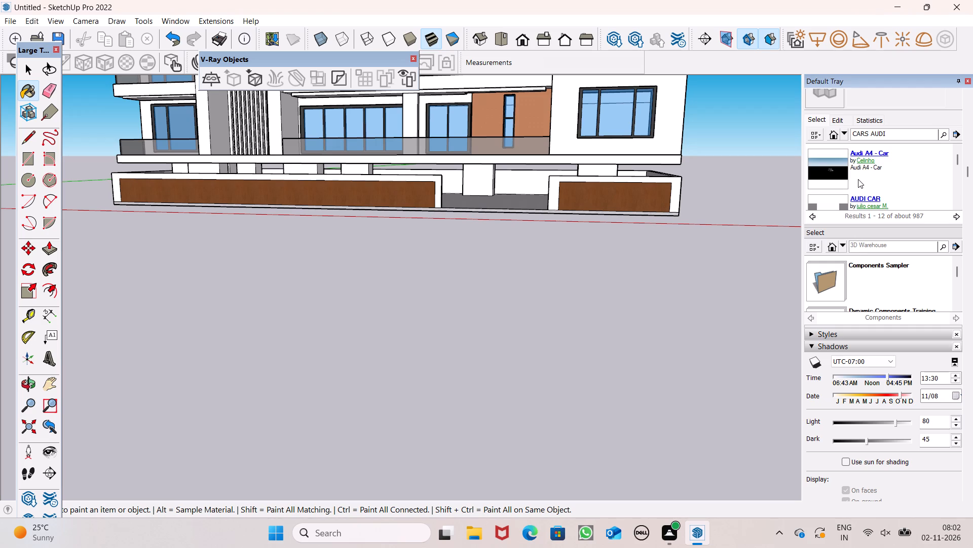
pyautogui.scroll(-2, 828, 167)
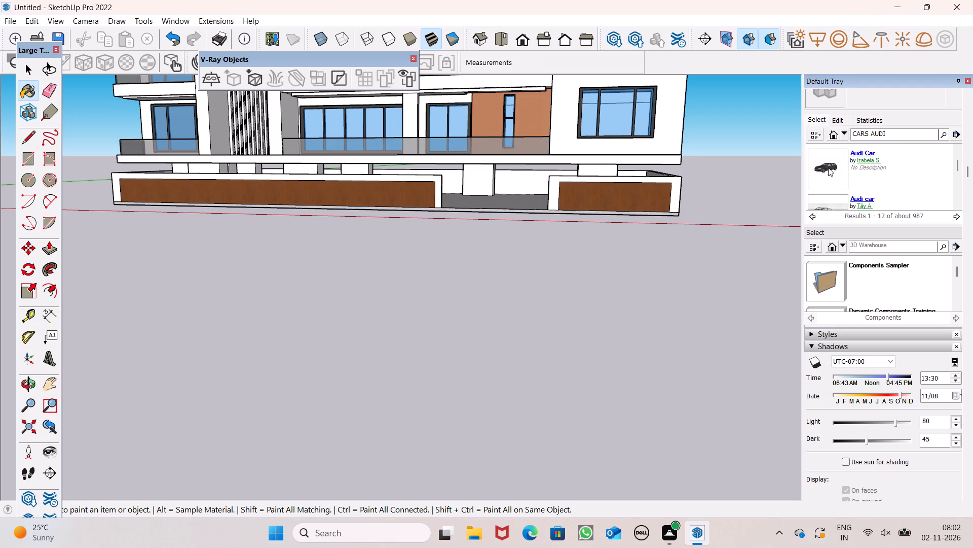
pyautogui.scroll(-1, 828, 167)
pyautogui.click(827, 167)
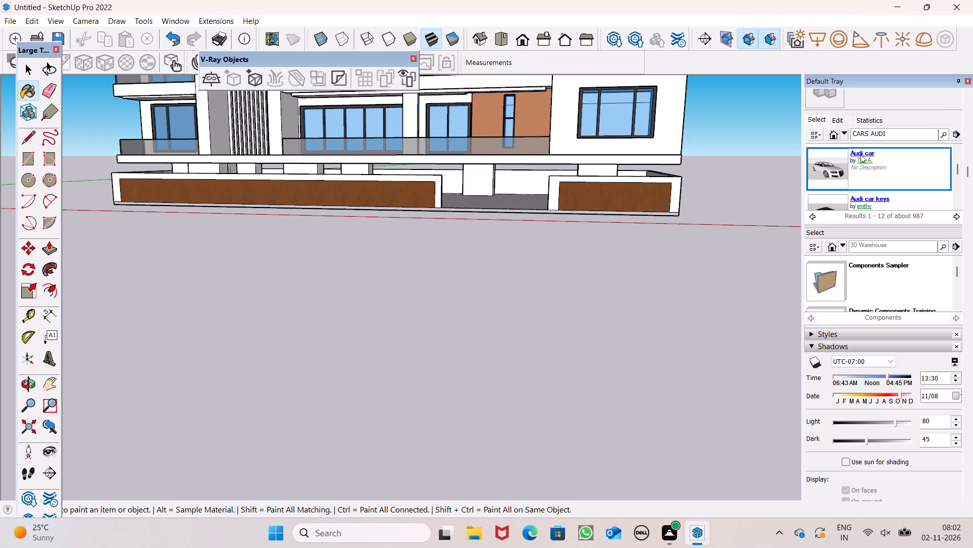
pyautogui.click(833, 173)
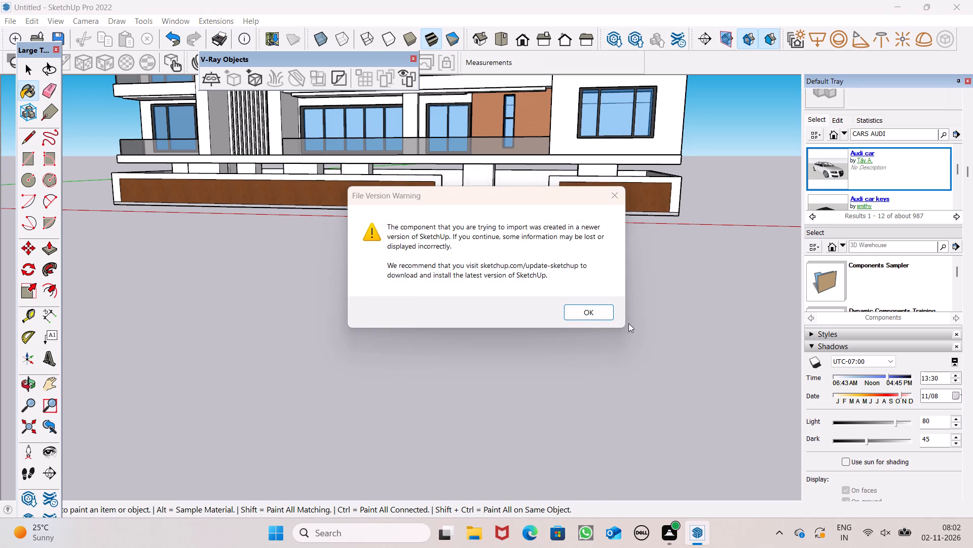
pyautogui.click(611, 311)
pyautogui.scroll(-3, 300, 219)
pyautogui.moveTo(425, 251); pyautogui.dragTo(448, 366, button='middle')
pyautogui.scroll(8, 418, 272)
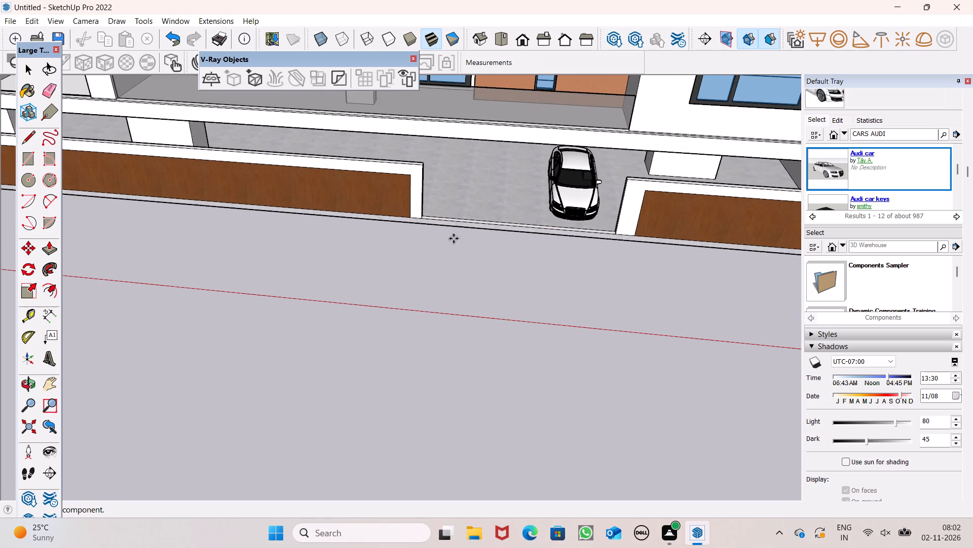
pyautogui.scroll(-2, 437, 311)
pyautogui.moveTo(469, 318); pyautogui.dragTo(472, 228, button='middle')
pyautogui.scroll(8, 465, 224)
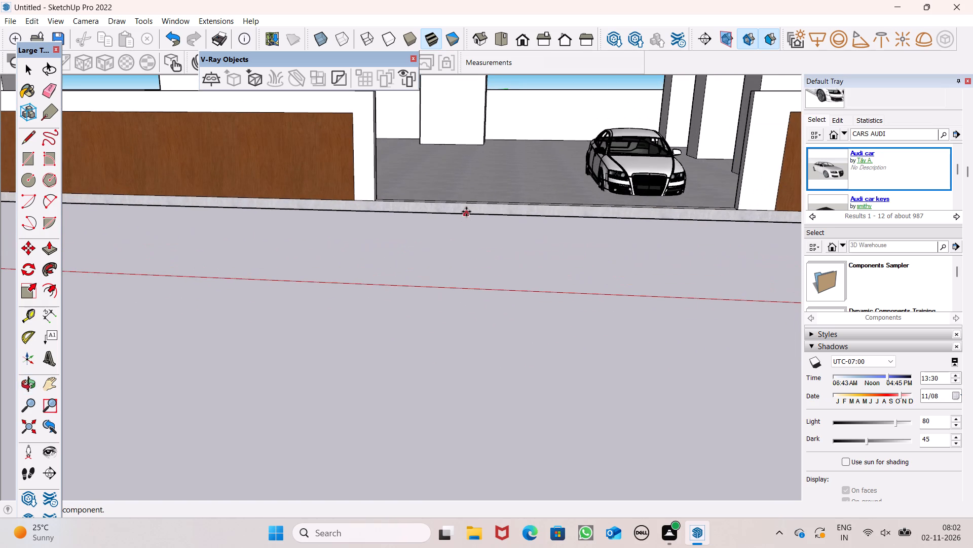
pyautogui.click(486, 204)
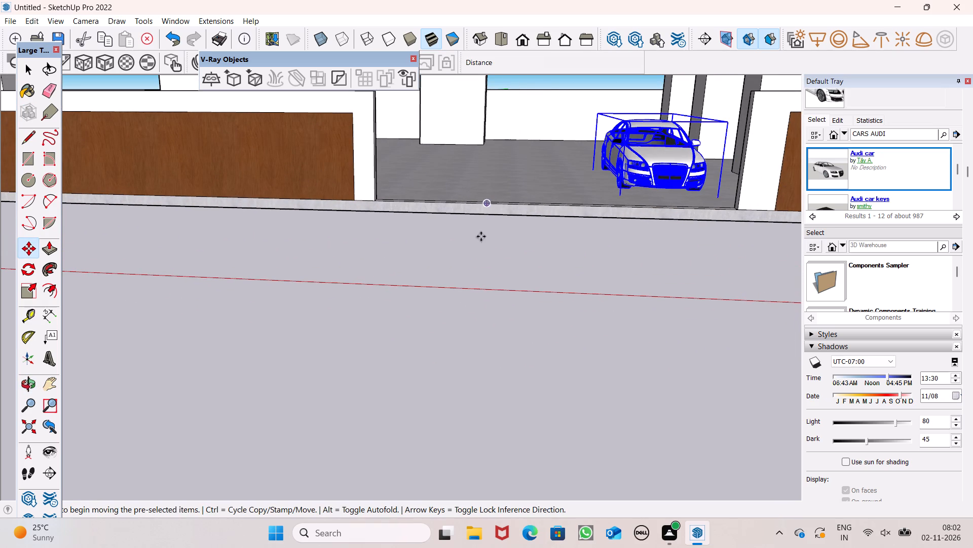
# Move the Audi car farther inside the parking area, away from the front opening, along the green axis.
pyautogui.press('space')
pyautogui.scroll(-5, 480, 257)
pyautogui.moveTo(514, 257); pyautogui.dragTo(616, 335, button='middle')
pyautogui.scroll(4, 667, 234)
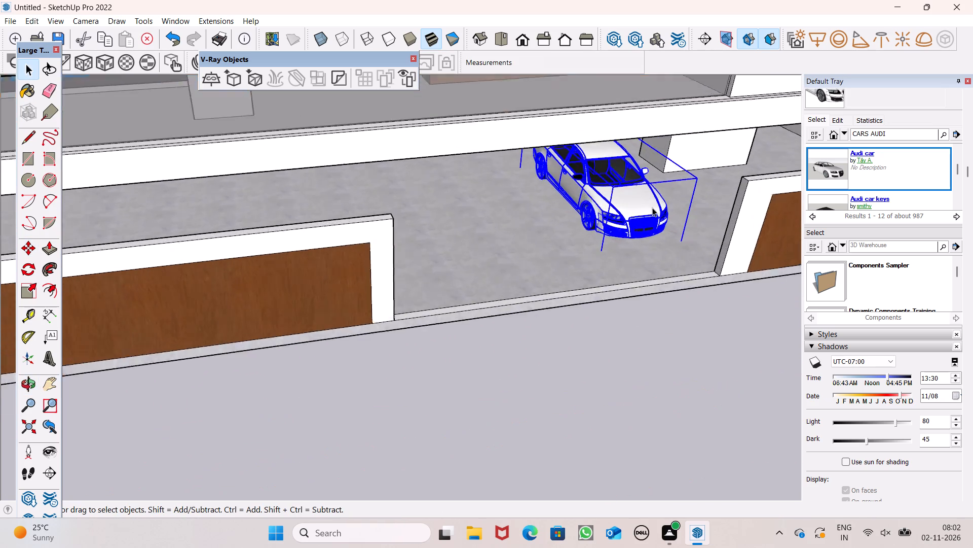
pyautogui.scroll(3, 652, 208)
pyautogui.scroll(-1, 647, 198)
pyautogui.scroll(1, 663, 233)
pyautogui.moveTo(664, 221); pyautogui.dragTo(661, 168, button='middle')
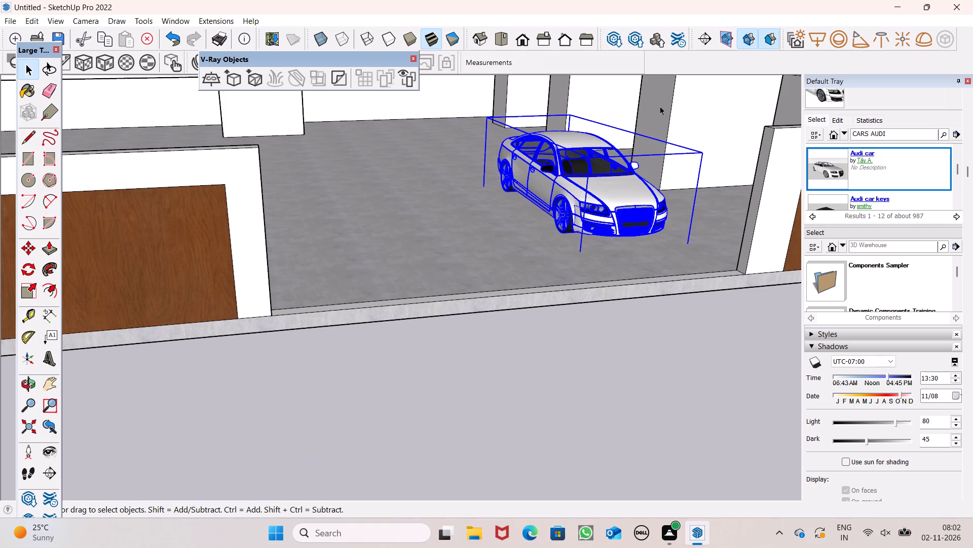
pyautogui.press('m')
pyautogui.press('Return')
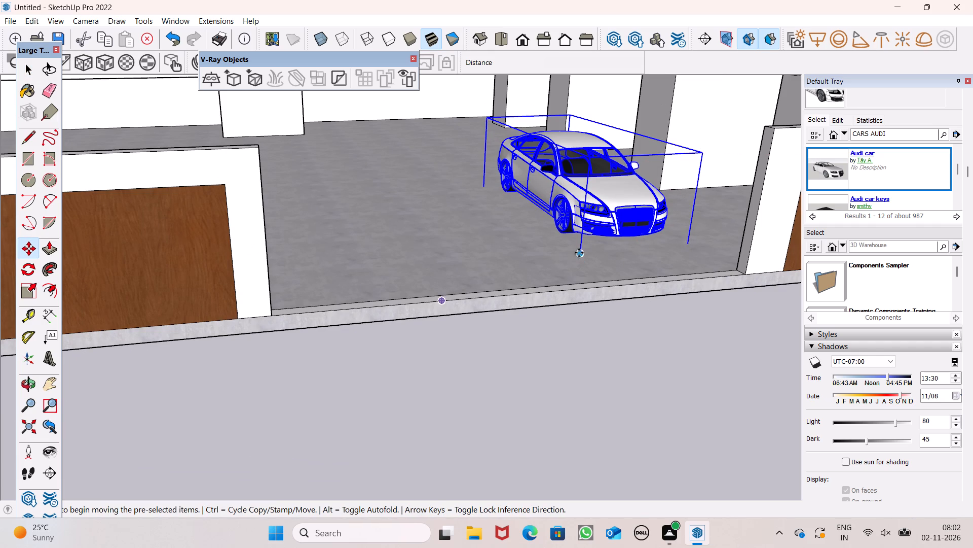
pyautogui.moveTo(579, 250); pyautogui.dragTo(513, 215)
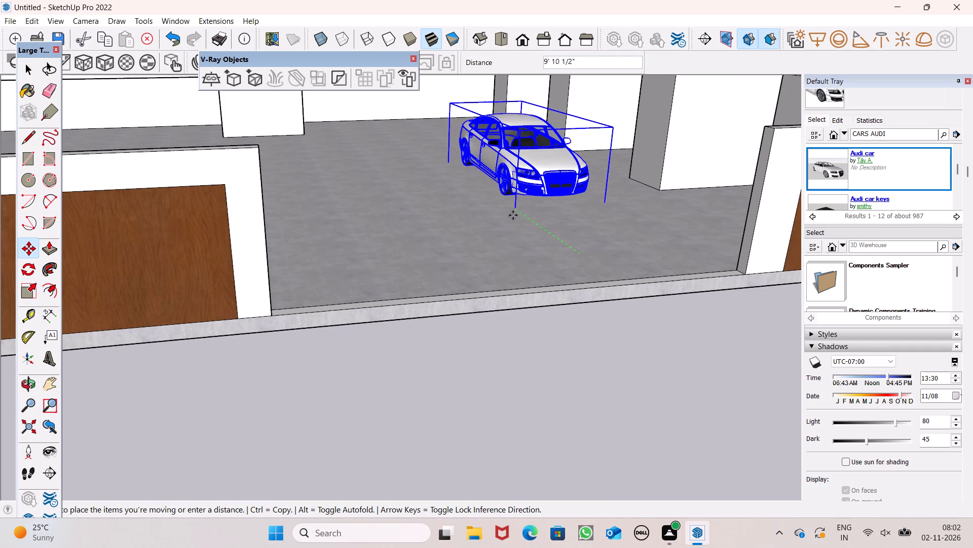
pyautogui.moveTo(513, 215); pyautogui.dragTo(504, 208)
# Examine the car's position relative to the front opening, columns and boundary walls.
pyautogui.scroll(-3, 496, 209)
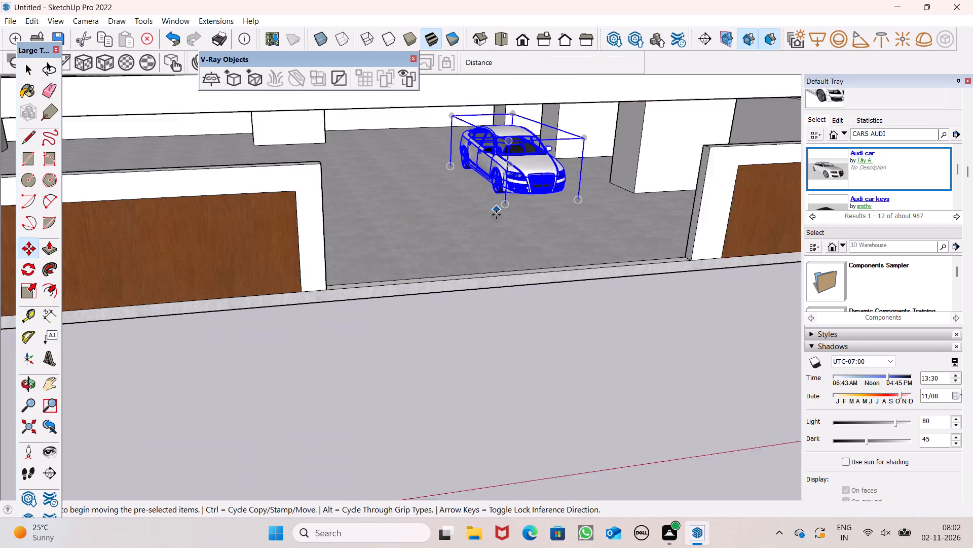
pyautogui.scroll(-4, 496, 215)
pyautogui.moveTo(548, 245); pyautogui.dragTo(441, 248, button='middle')
pyautogui.scroll(-5, 451, 216)
pyautogui.moveTo(440, 225); pyautogui.dragTo(460, 180, button='middle')
pyautogui.scroll(8, 461, 169)
pyautogui.scroll(-4, 488, 227)
pyautogui.moveTo(542, 281); pyautogui.dragTo(511, 290, button='middle')
pyautogui.scroll(-5, 513, 252)
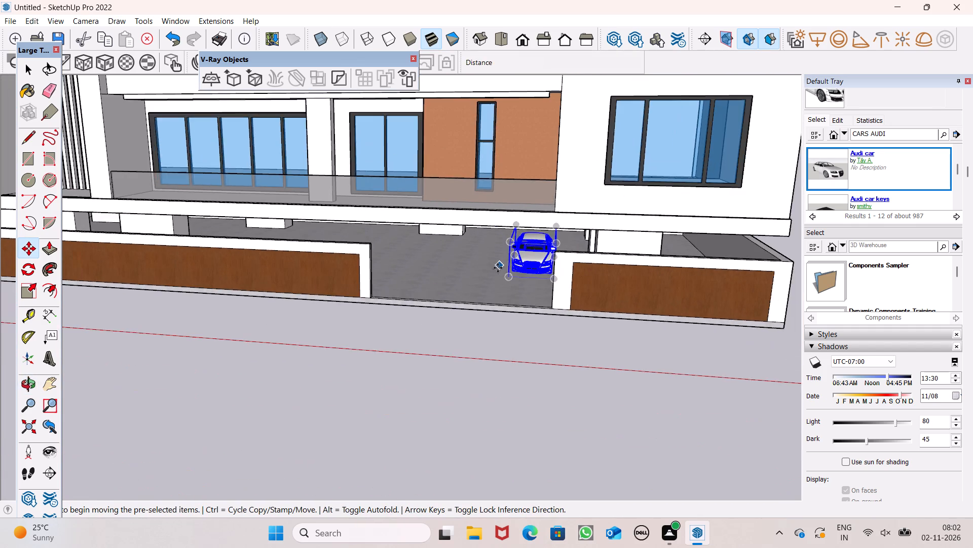
pyautogui.scroll(7, 498, 266)
pyautogui.scroll(-5, 525, 293)
pyautogui.moveTo(567, 314); pyautogui.dragTo(519, 327, button='middle')
pyautogui.scroll(-2, 472, 290)
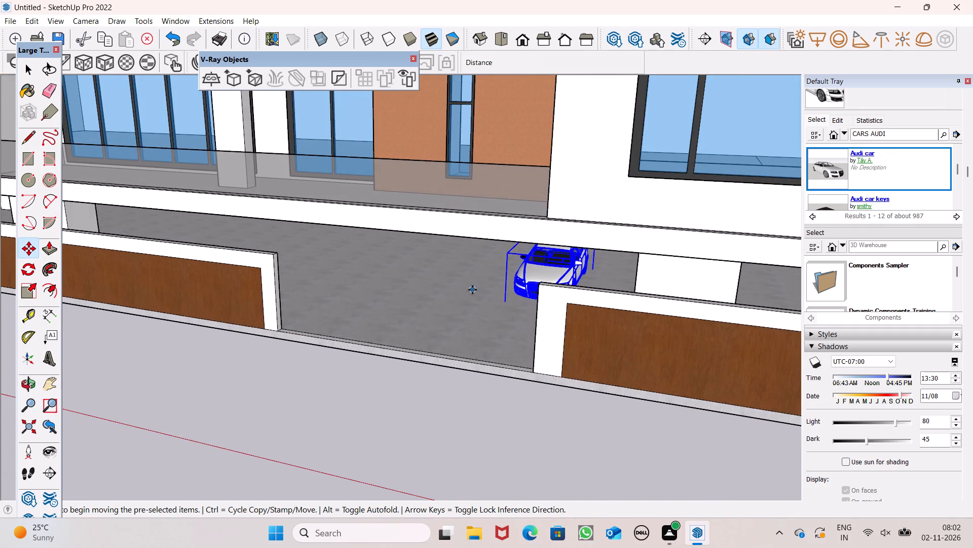
# Copy the Audi car about 24' 8" across the parking area, beside the end of the long front wall.
pyautogui.scroll(-2, 472, 290)
pyautogui.moveTo(441, 308); pyautogui.dragTo(448, 292, button='middle')
pyautogui.scroll(2, 313, 271)
pyautogui.moveTo(338, 295); pyautogui.dragTo(350, 280, button='middle')
pyautogui.scroll(5, 361, 270)
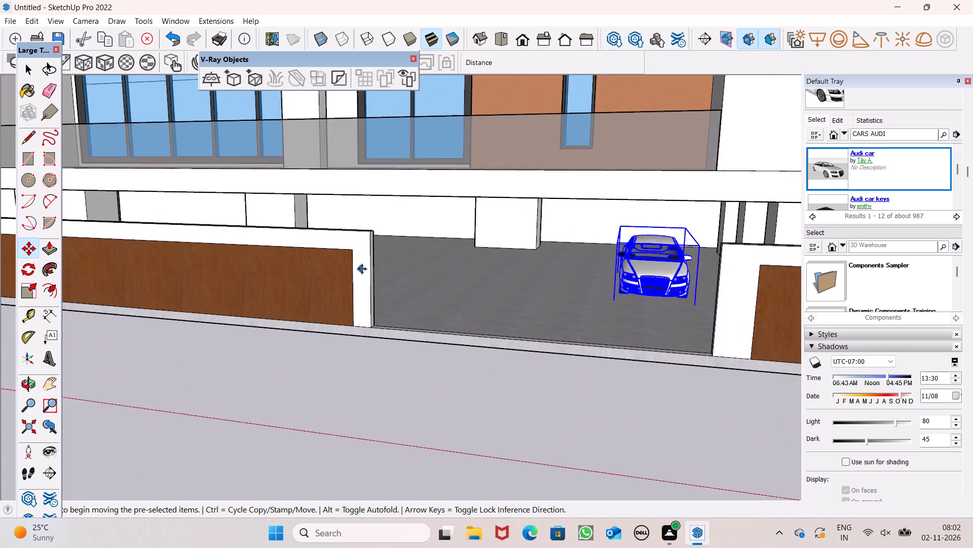
pyautogui.moveTo(635, 303); pyautogui.dragTo(635, 302)
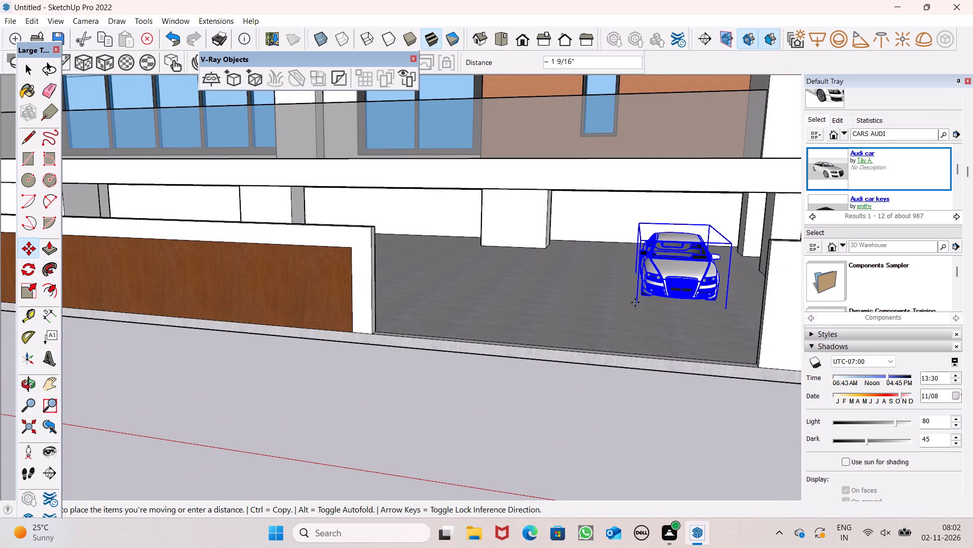
pyautogui.moveTo(635, 302); pyautogui.dragTo(371, 286)
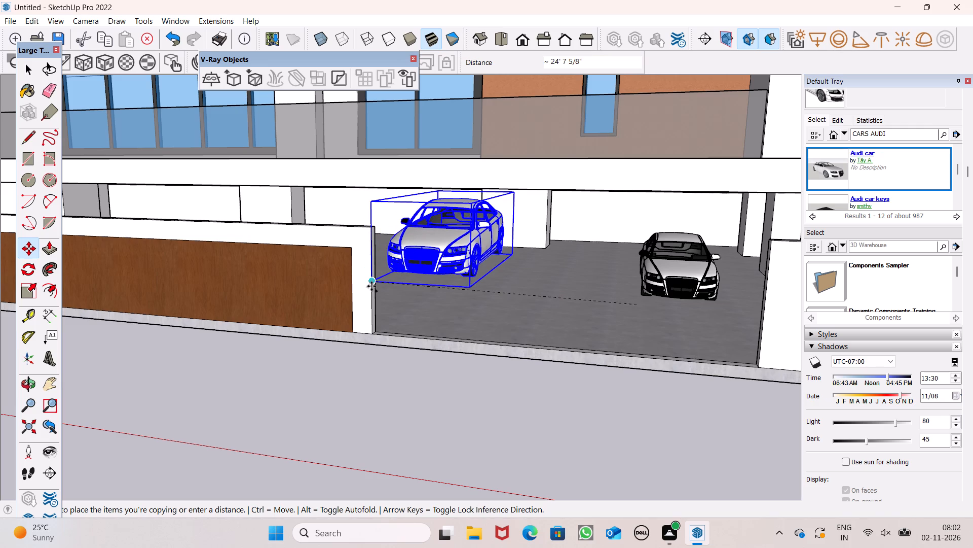
pyautogui.moveTo(371, 286); pyautogui.dragTo(371, 287)
pyautogui.scroll(1, 507, 294)
pyautogui.moveTo(506, 294); pyautogui.dragTo(417, 303, button='middle')
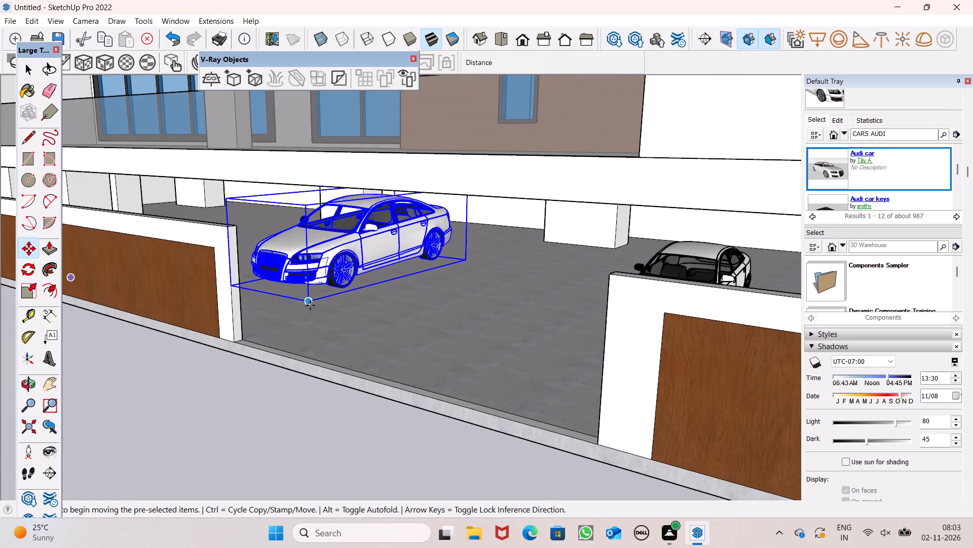
# Move the copied Audi car about 15' 9" away from the end of the long front wall, into the parking area.
pyautogui.moveTo(309, 304); pyautogui.dragTo(409, 306)
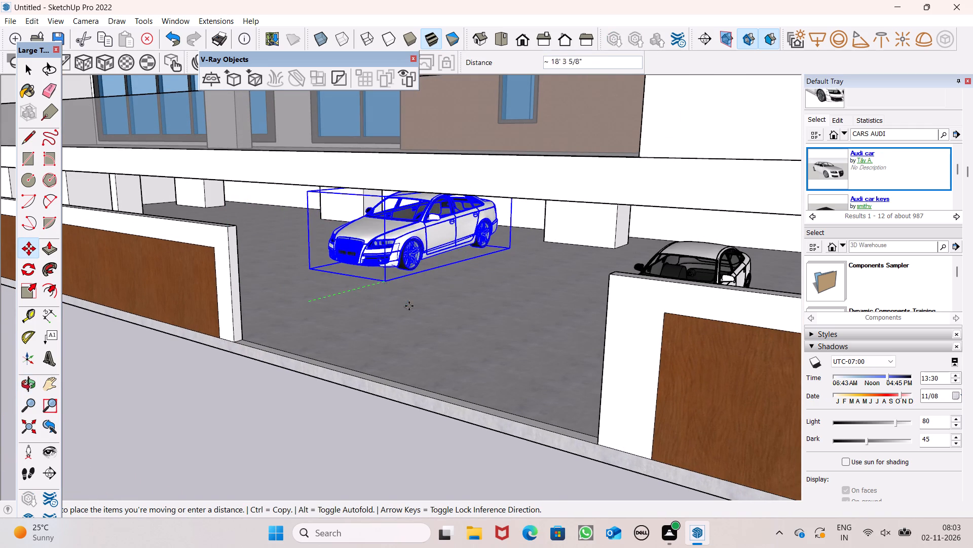
pyautogui.moveTo(409, 306); pyautogui.dragTo(409, 304)
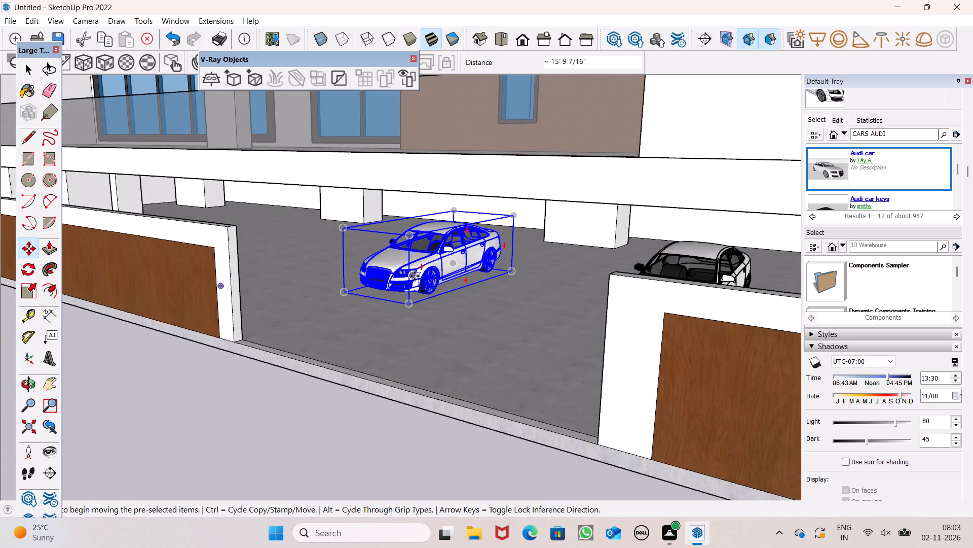
# Move the copied Audi car slightly farther inside the parking area, away from the front opening, and deselect it.
pyautogui.scroll(-1, 417, 275)
pyautogui.moveTo(443, 287); pyautogui.dragTo(515, 328, button='middle')
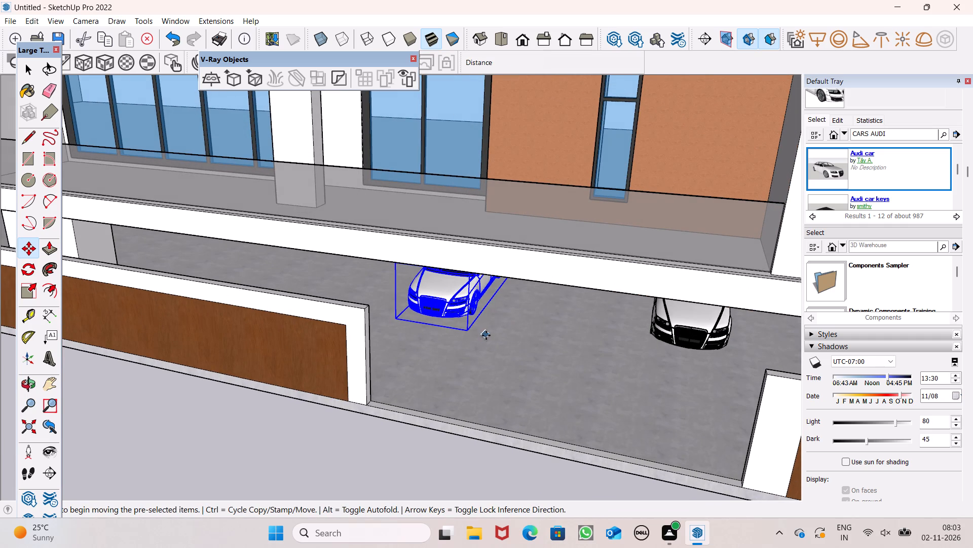
pyautogui.scroll(5, 478, 342)
pyautogui.scroll(-5, 435, 250)
pyautogui.moveTo(436, 313); pyautogui.dragTo(410, 307, button='middle')
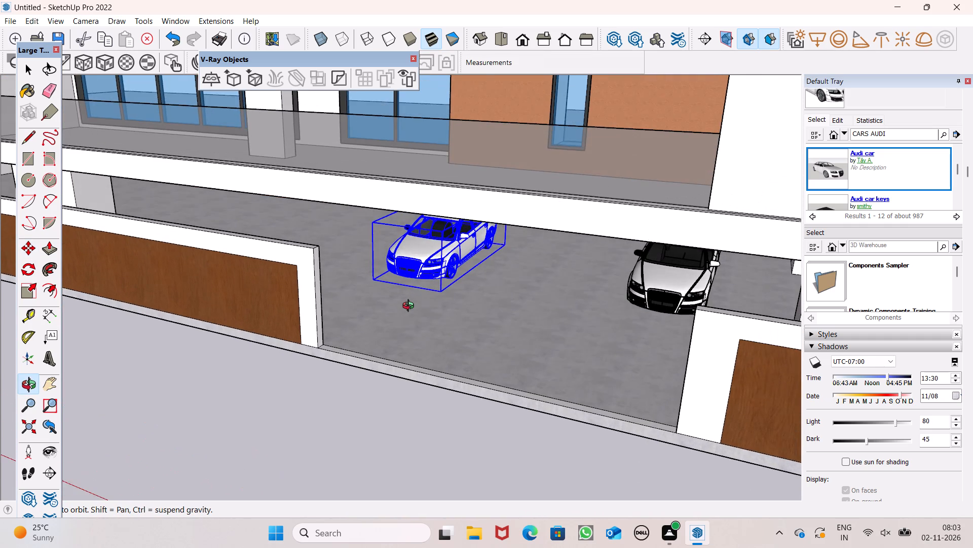
pyautogui.moveTo(410, 307); pyautogui.dragTo(410, 308, button='middle')
pyautogui.scroll(6, 401, 279)
pyautogui.scroll(-1, 407, 271)
pyautogui.moveTo(430, 299); pyautogui.dragTo(426, 251, button='middle')
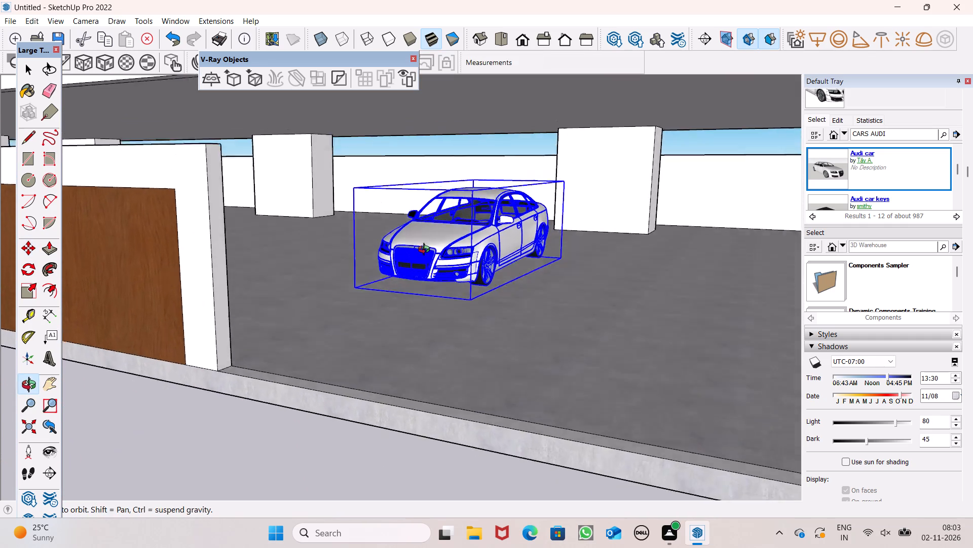
pyautogui.moveTo(426, 251); pyautogui.dragTo(426, 244, button='middle')
pyautogui.moveTo(447, 274); pyautogui.dragTo(406, 322, button='middle')
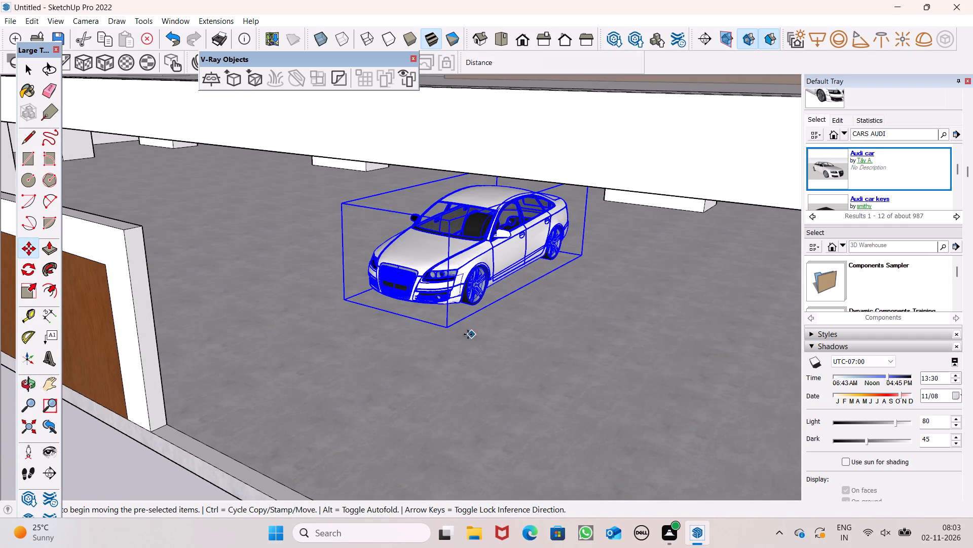
pyautogui.moveTo(444, 325); pyautogui.dragTo(407, 289)
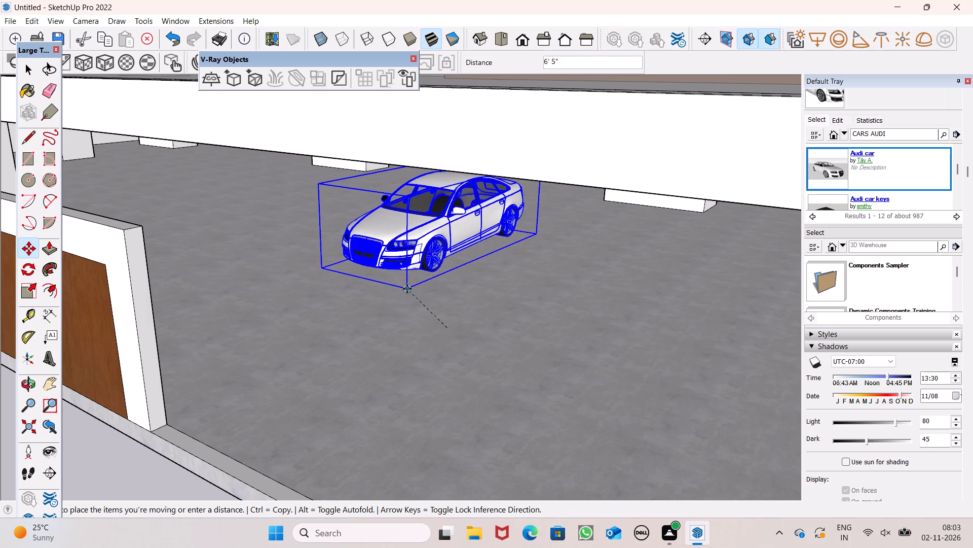
pyautogui.moveTo(407, 289); pyautogui.dragTo(438, 297)
pyautogui.scroll(-2, 435, 339)
pyautogui.moveTo(453, 380); pyautogui.dragTo(470, 291, button='middle')
pyautogui.scroll(-2, 427, 292)
pyautogui.moveTo(385, 365); pyautogui.dragTo(424, 385, button='middle')
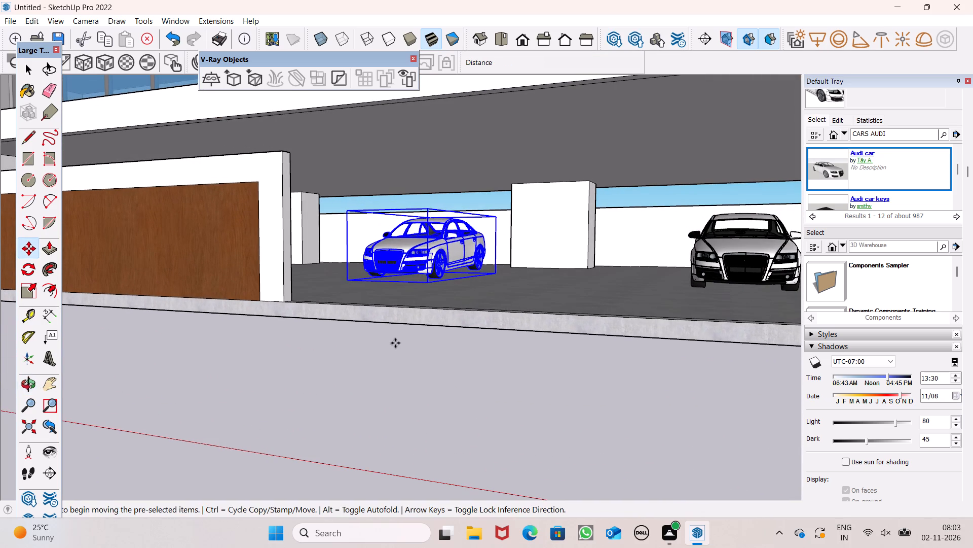
pyautogui.press('space')
pyautogui.click(390, 350)
# Copy the Audi car nearest the long front wall across the parking area, past the column and diagonally behind the first Audi car.
pyautogui.scroll(-8, 423, 260)
pyautogui.moveTo(417, 288); pyautogui.dragTo(518, 312, button='middle')
pyautogui.scroll(-6, 514, 306)
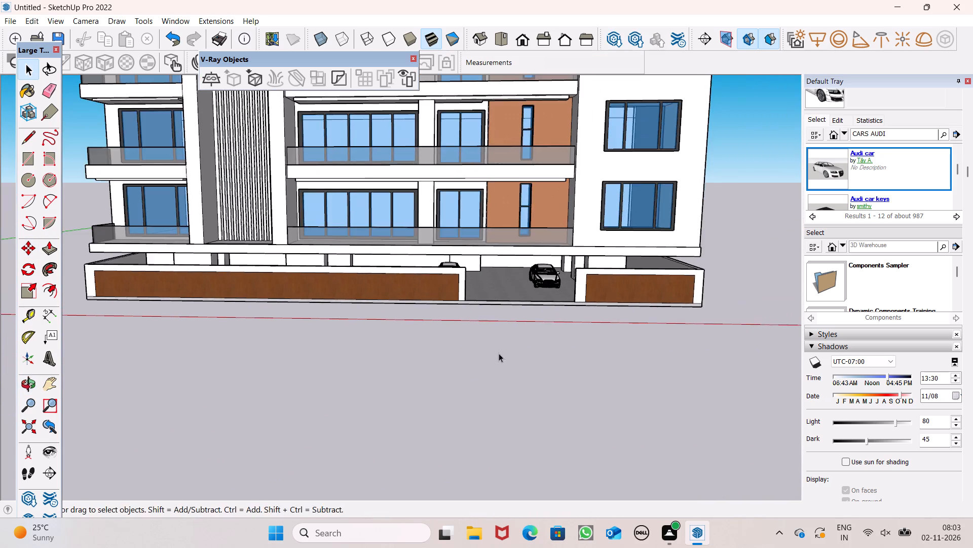
pyautogui.moveTo(499, 353); pyautogui.dragTo(458, 339, button='middle')
pyautogui.scroll(6, 447, 309)
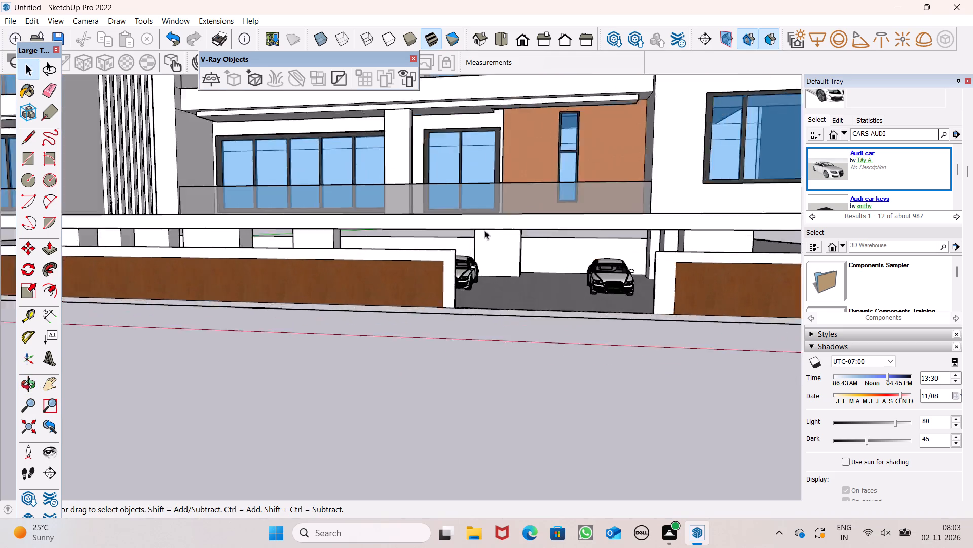
pyautogui.scroll(3, 484, 230)
pyautogui.scroll(-3, 489, 238)
pyautogui.moveTo(519, 309); pyautogui.dragTo(513, 346, button='middle')
pyautogui.scroll(5, 488, 283)
pyautogui.moveTo(434, 290); pyautogui.dragTo(436, 298)
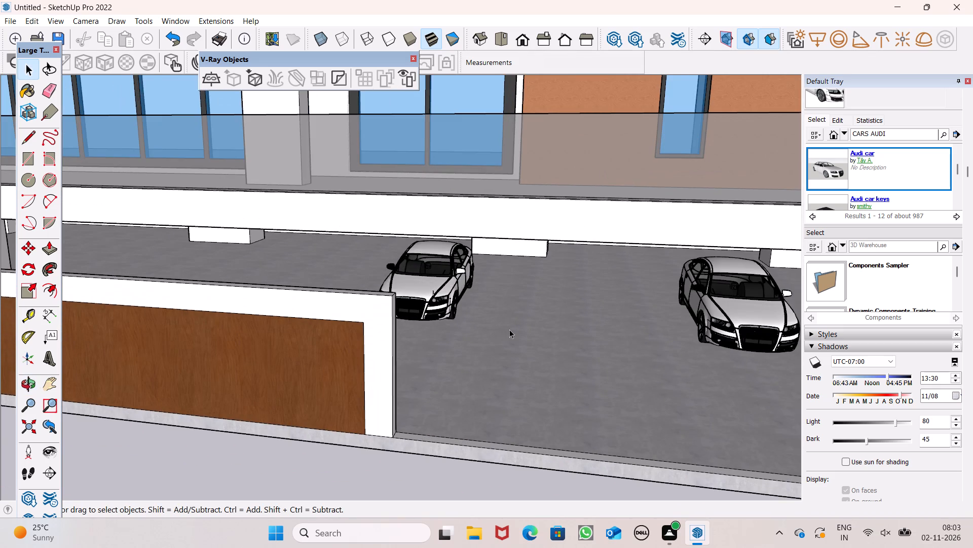
pyautogui.scroll(-2, 509, 329)
pyautogui.scroll(5, 463, 323)
pyautogui.click(455, 298)
pyautogui.press('m')
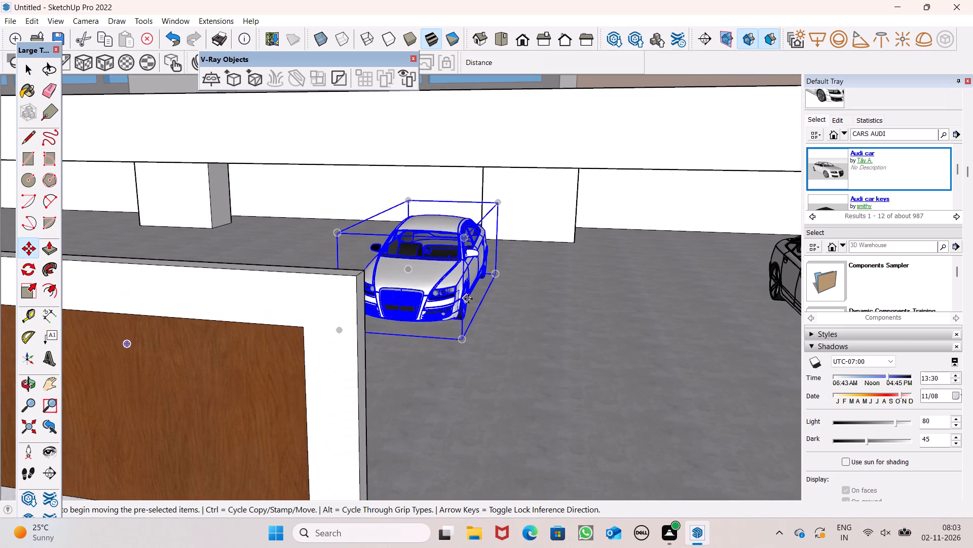
pyautogui.press('Return')
pyautogui.scroll(-4, 471, 309)
pyautogui.moveTo(460, 340); pyautogui.dragTo(588, 350)
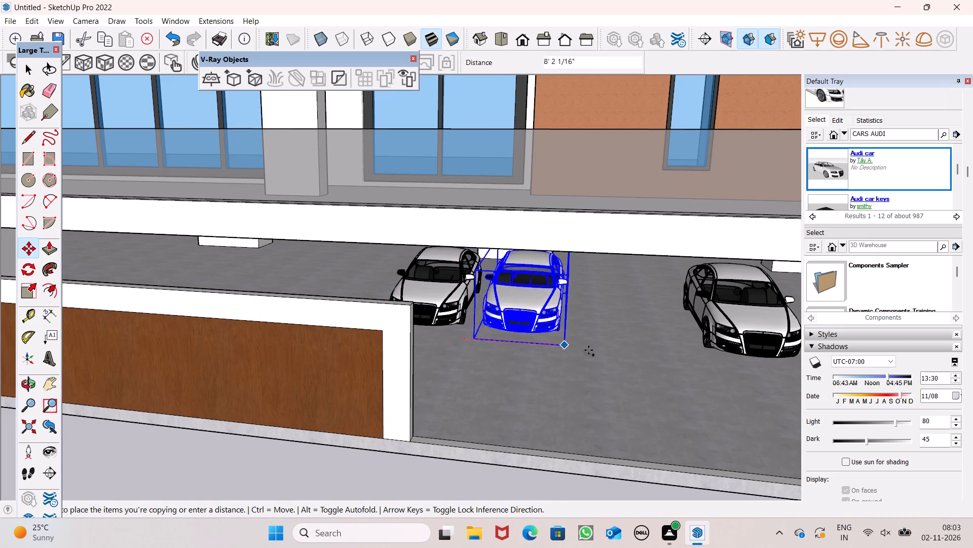
pyautogui.moveTo(588, 350); pyautogui.dragTo(658, 292)
pyautogui.moveTo(649, 372); pyautogui.dragTo(597, 304, button='middle')
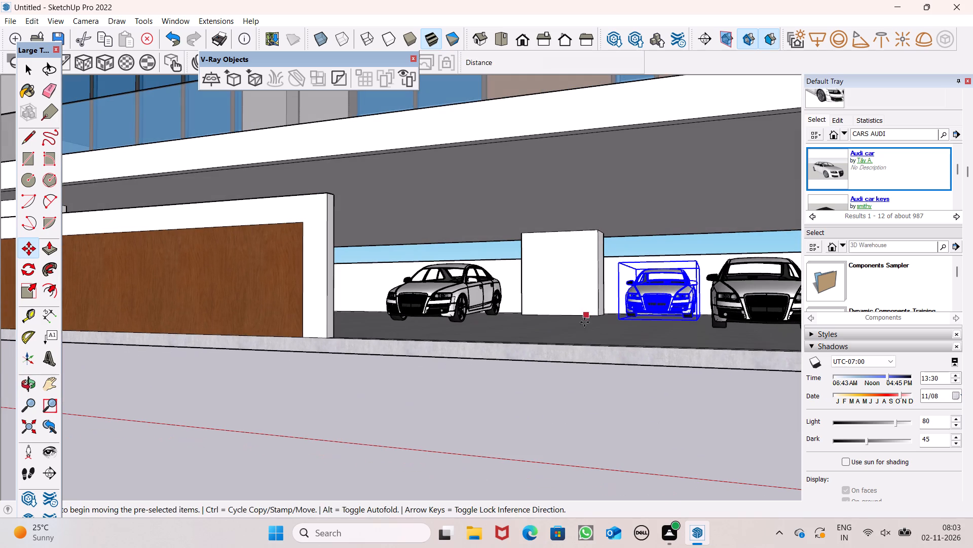
pyautogui.press('space')
pyautogui.click(496, 415)
# Move the Audi car nearest the long front wall about 28' 3" diagonally deeper into the parking area, in front of the next column.
pyautogui.scroll(-3, 639, 253)
pyautogui.moveTo(646, 265); pyautogui.dragTo(597, 319, button='middle')
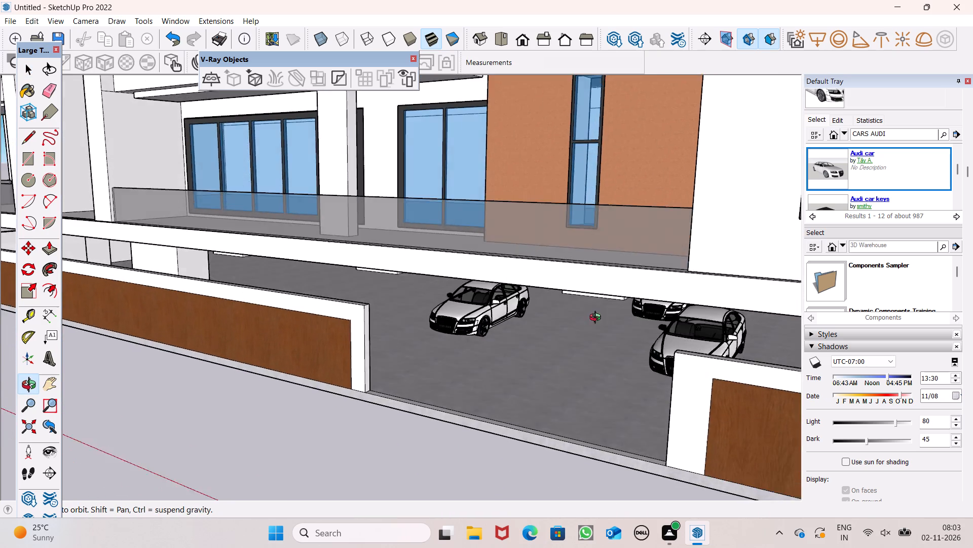
pyautogui.moveTo(597, 319); pyautogui.dragTo(599, 310, button='middle')
pyautogui.scroll(6, 449, 309)
pyautogui.scroll(-6, 493, 312)
pyautogui.moveTo(475, 302); pyautogui.dragTo(510, 334, button='middle')
pyautogui.moveTo(632, 324); pyautogui.dragTo(584, 288, button='middle')
pyautogui.scroll(1, 632, 324)
pyautogui.scroll(5, 509, 303)
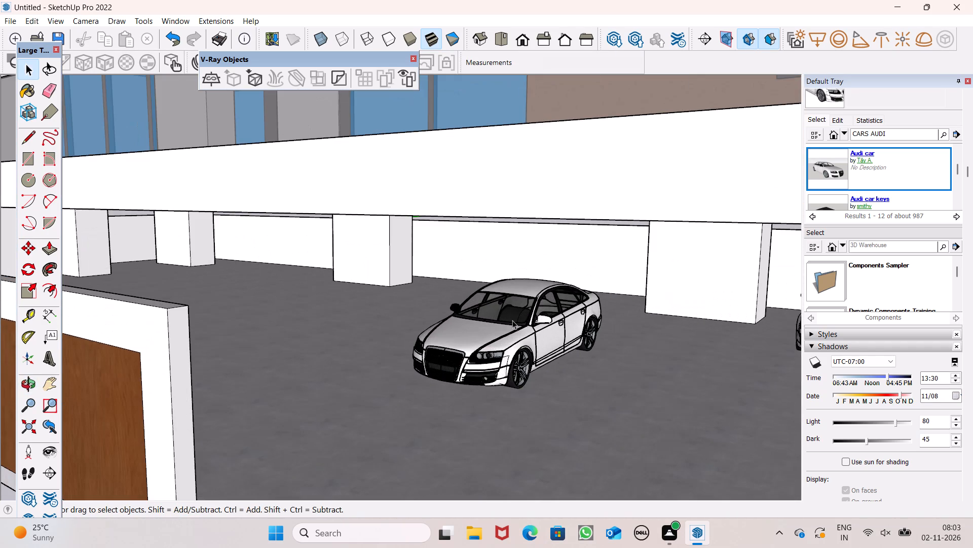
pyautogui.click(512, 320)
pyautogui.press('m')
pyautogui.press('Return')
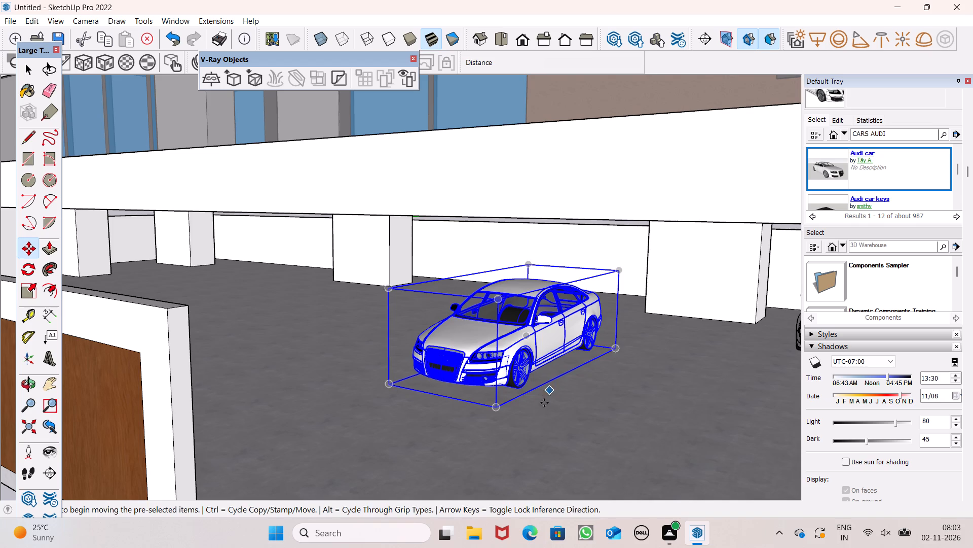
pyautogui.moveTo(499, 410); pyautogui.dragTo(373, 303)
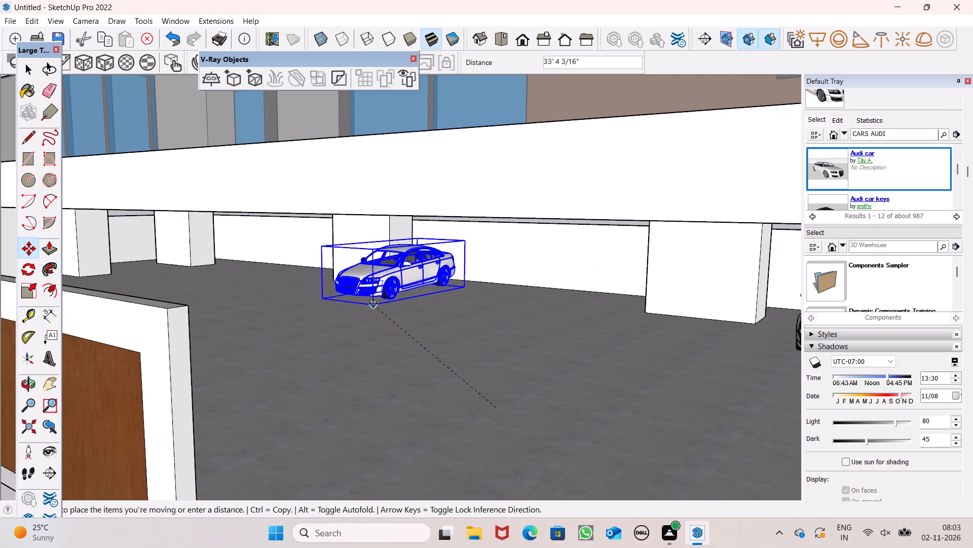
pyautogui.moveTo(373, 303); pyautogui.dragTo(384, 314)
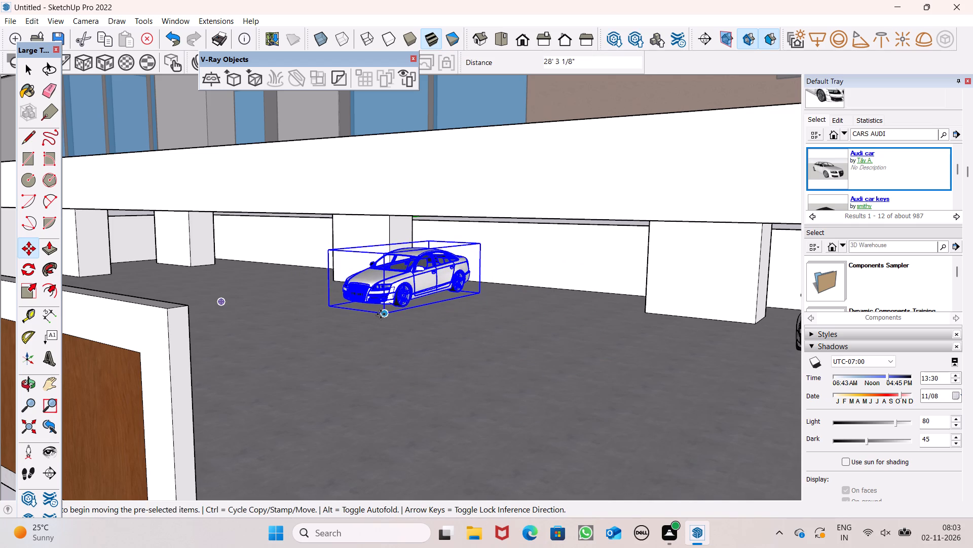
# Copy that Audi car diagonally back toward the front opening, near the end of the long front wall.
pyautogui.moveTo(384, 314); pyautogui.dragTo(459, 381)
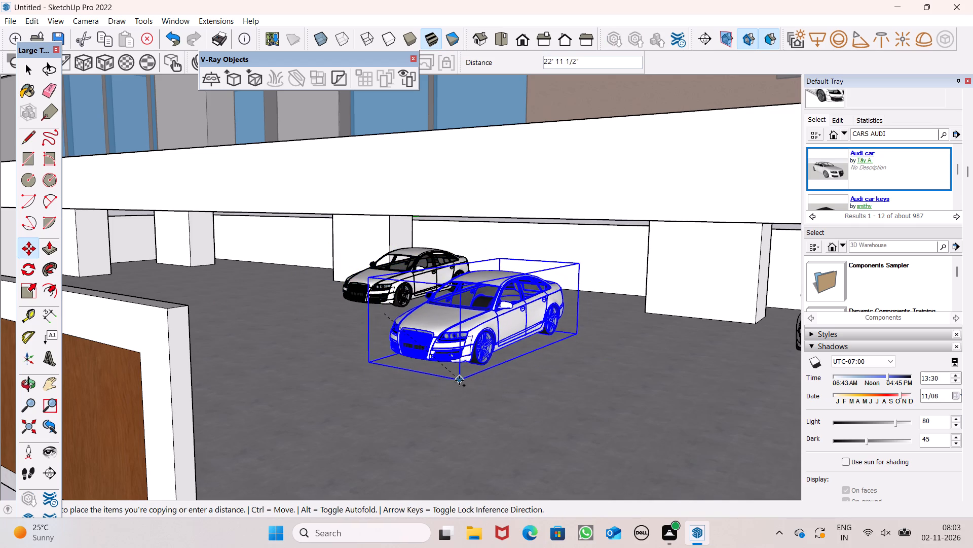
pyautogui.moveTo(459, 381); pyautogui.dragTo(459, 390)
pyautogui.scroll(-6, 583, 330)
pyautogui.moveTo(582, 346); pyautogui.dragTo(698, 380, button='middle')
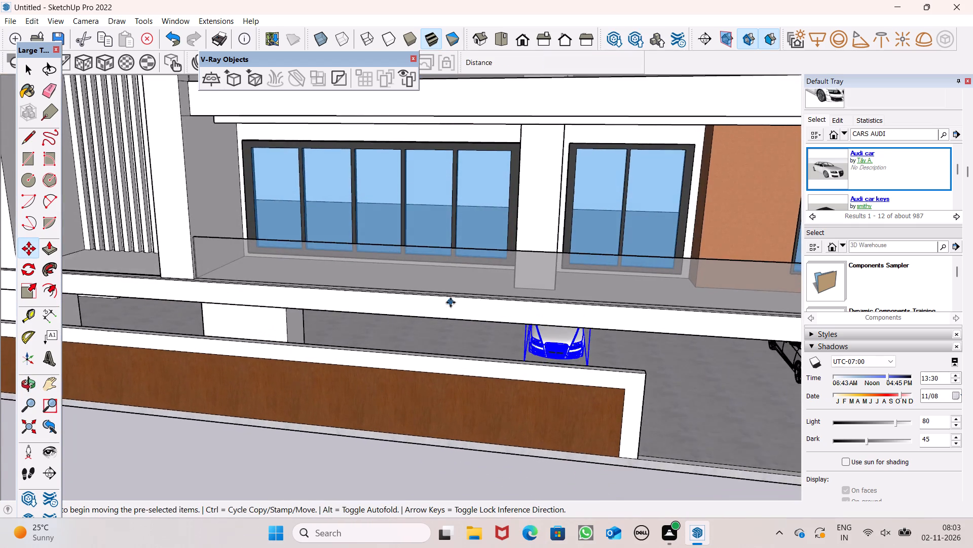
pyautogui.scroll(-7, 450, 311)
pyautogui.press('space')
pyautogui.moveTo(505, 464); pyautogui.dragTo(495, 450)
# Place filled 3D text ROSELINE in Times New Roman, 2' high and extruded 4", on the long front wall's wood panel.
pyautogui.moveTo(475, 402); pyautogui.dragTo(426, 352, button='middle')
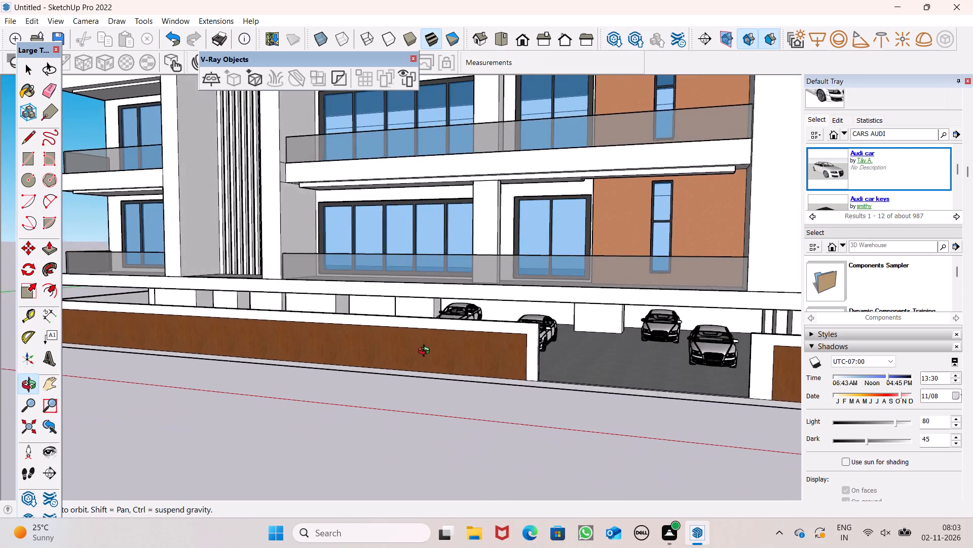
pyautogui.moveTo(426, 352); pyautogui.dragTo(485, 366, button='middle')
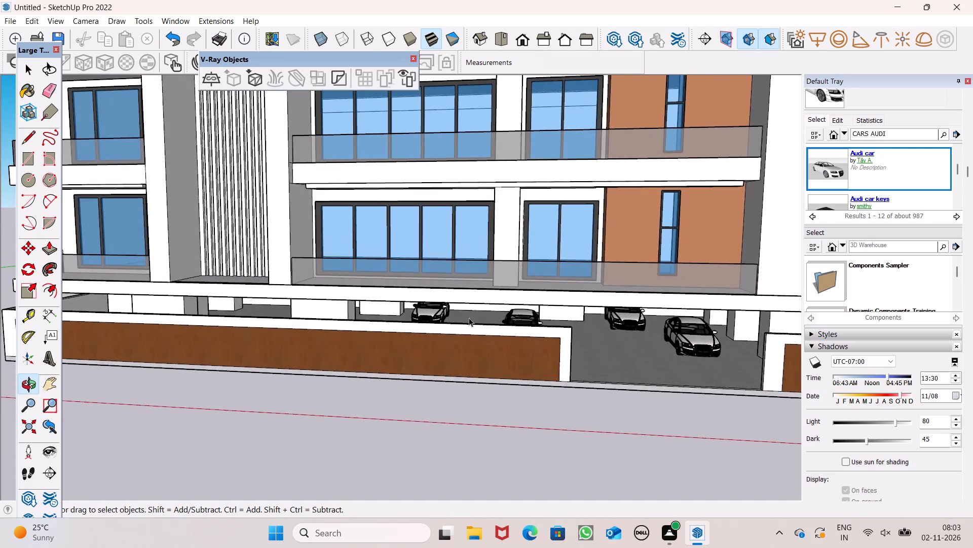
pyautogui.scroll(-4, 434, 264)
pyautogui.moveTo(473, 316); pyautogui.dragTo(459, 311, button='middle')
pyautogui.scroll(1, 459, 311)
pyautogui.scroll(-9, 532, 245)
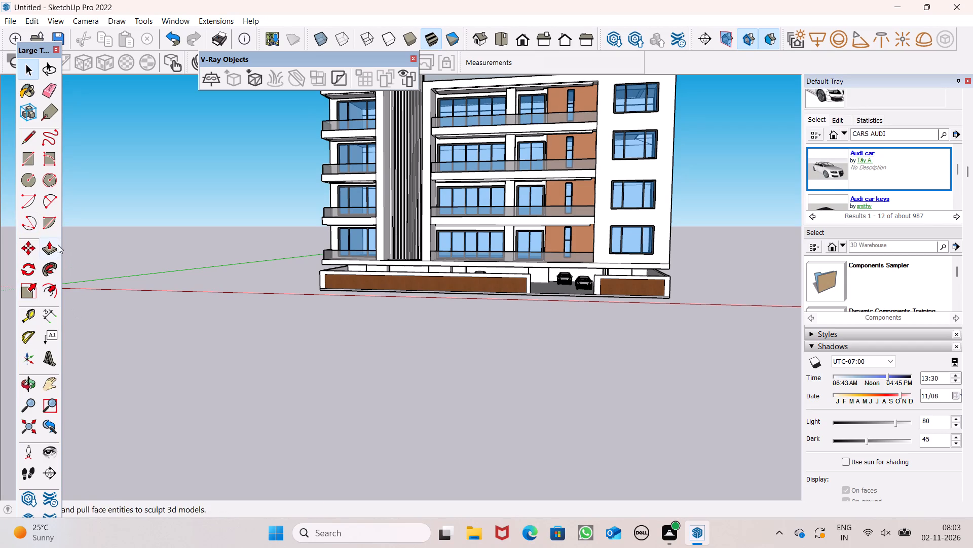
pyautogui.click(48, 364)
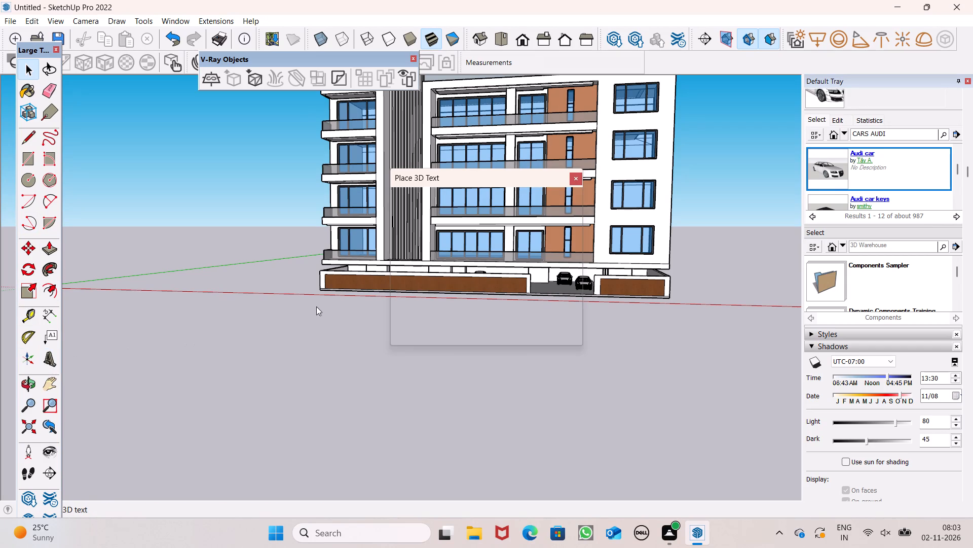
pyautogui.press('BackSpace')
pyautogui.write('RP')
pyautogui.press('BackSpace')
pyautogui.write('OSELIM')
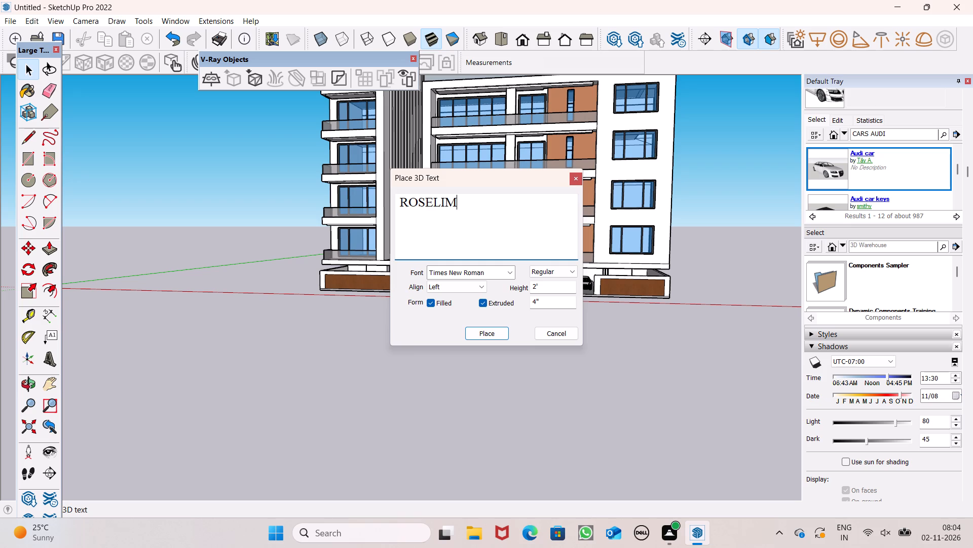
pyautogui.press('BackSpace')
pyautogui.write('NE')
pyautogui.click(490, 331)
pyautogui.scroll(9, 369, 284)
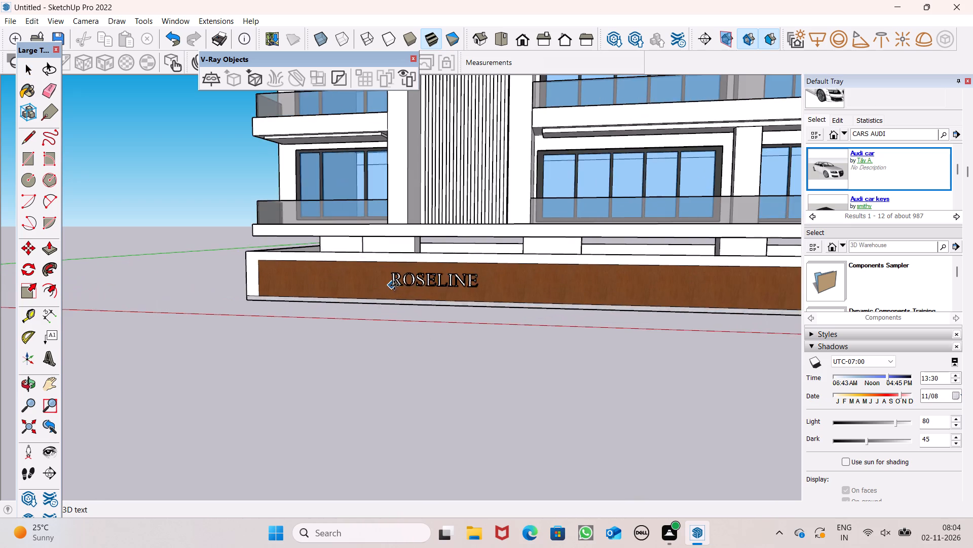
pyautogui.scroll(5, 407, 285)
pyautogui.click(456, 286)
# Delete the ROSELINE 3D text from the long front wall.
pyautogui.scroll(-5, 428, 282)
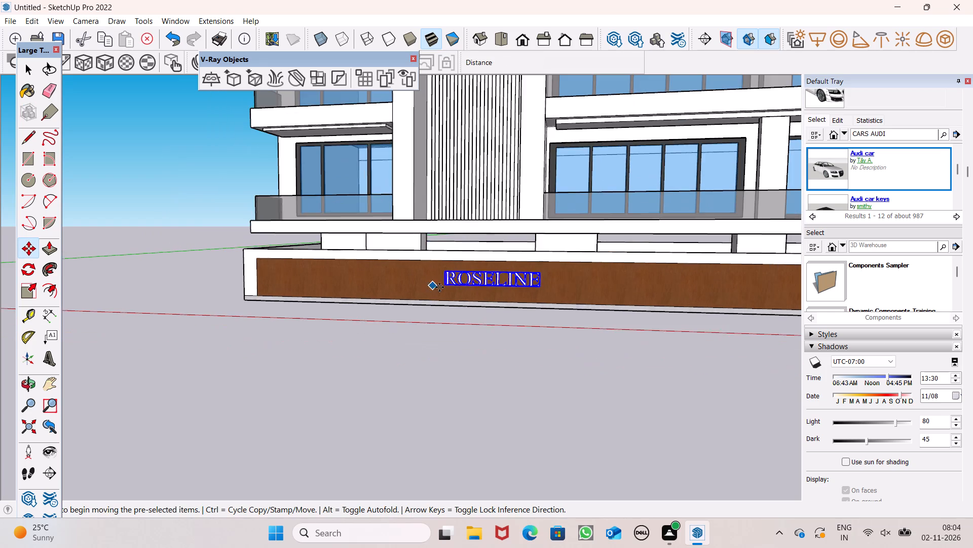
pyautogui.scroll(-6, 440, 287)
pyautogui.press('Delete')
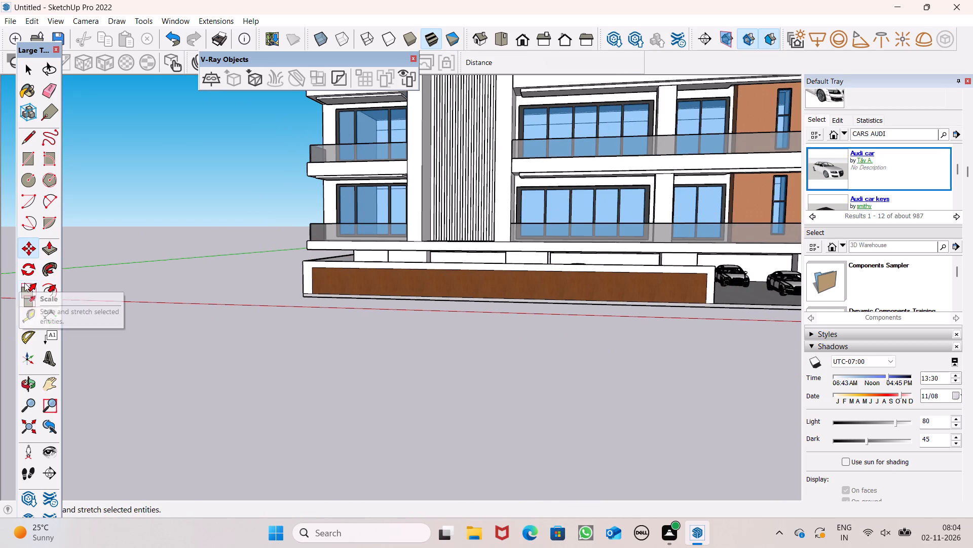
# Prepare filled 3D text ROSELINE in Times New Roman, 5' high and extruded 4", for placement on the long front wall.
pyautogui.click(51, 360)
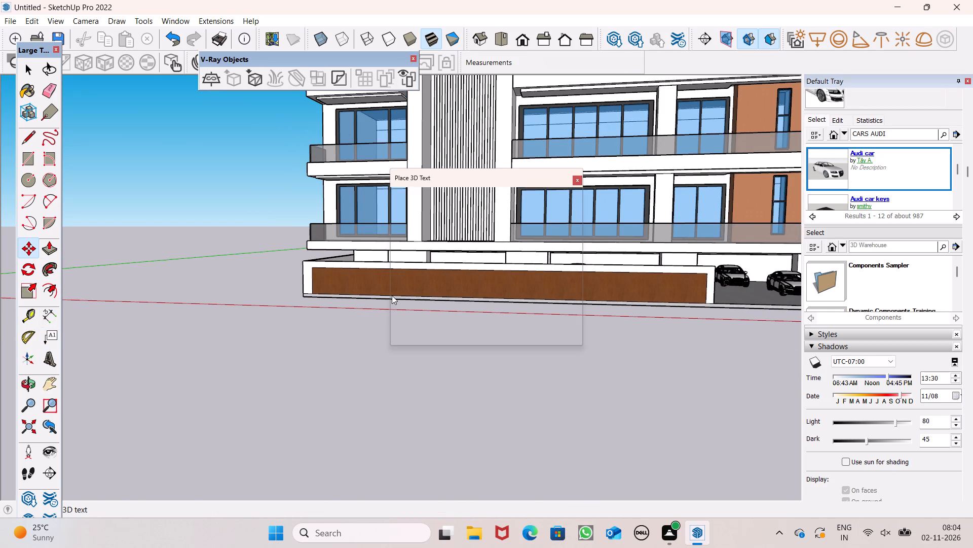
pyautogui.press('BackSpace')
pyautogui.write('ROSELINE')
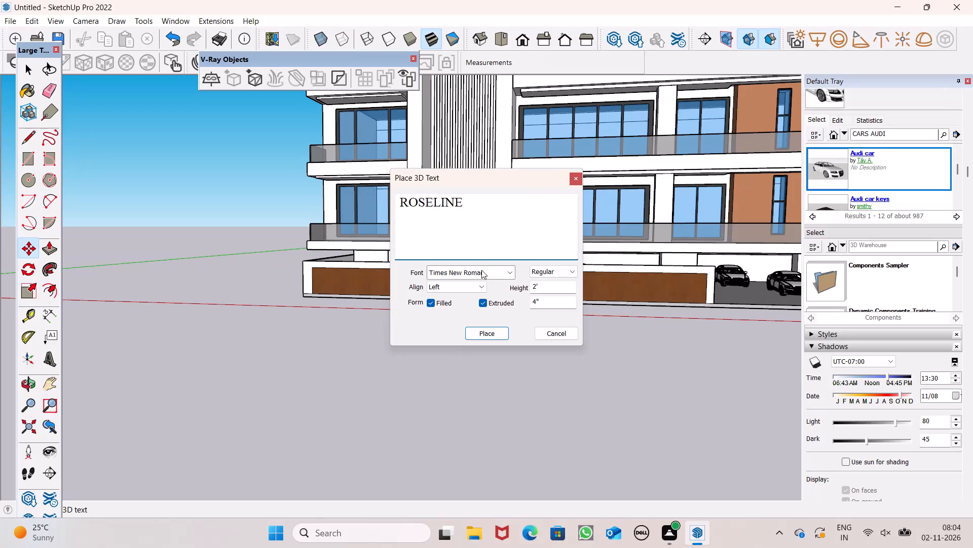
pyautogui.click(551, 293)
pyautogui.click(550, 286)
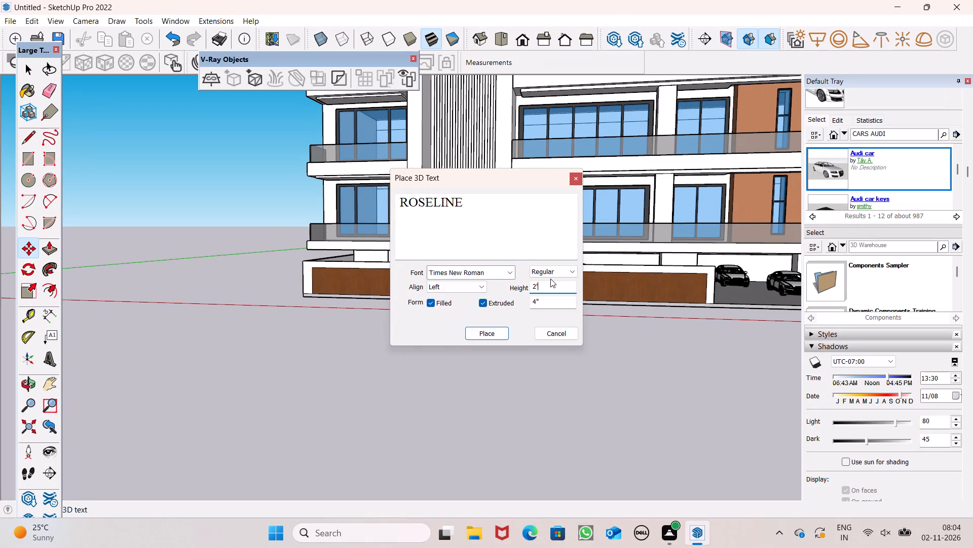
pyautogui.press('BackSpace')
pyautogui.press('BackSpace')
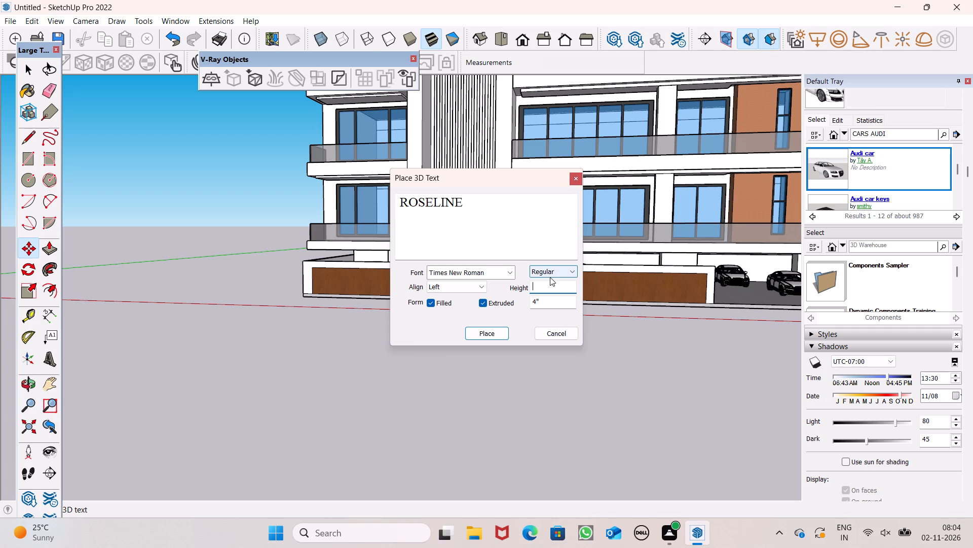
pyautogui.write("5'")
pyautogui.press('Return')
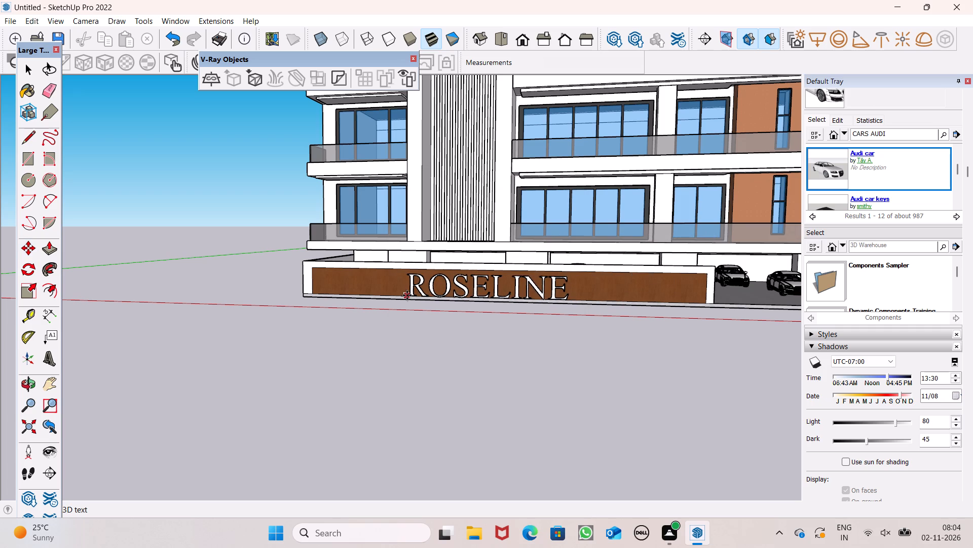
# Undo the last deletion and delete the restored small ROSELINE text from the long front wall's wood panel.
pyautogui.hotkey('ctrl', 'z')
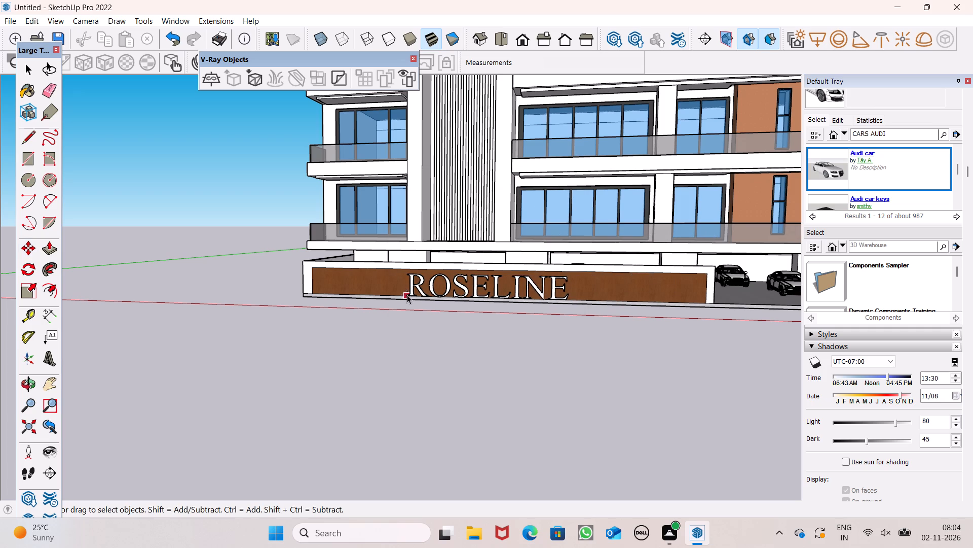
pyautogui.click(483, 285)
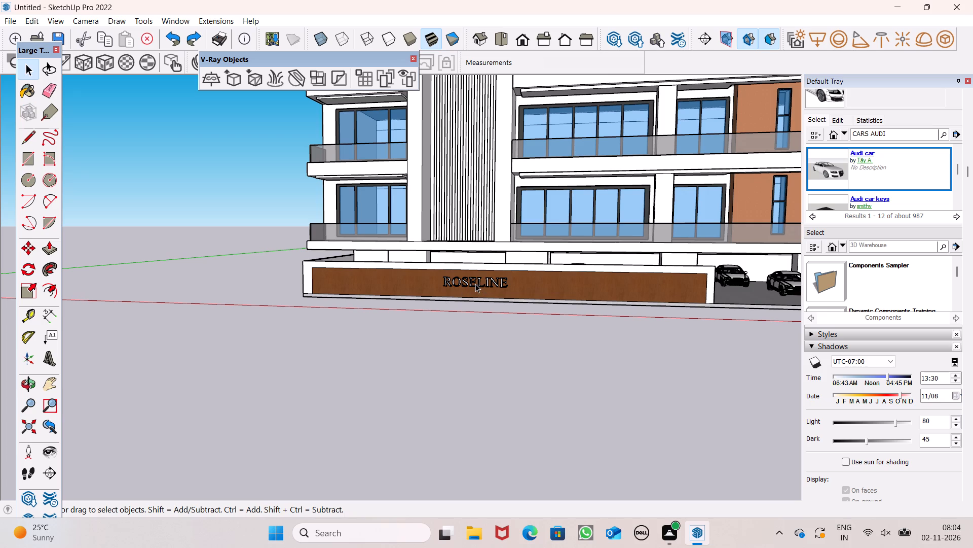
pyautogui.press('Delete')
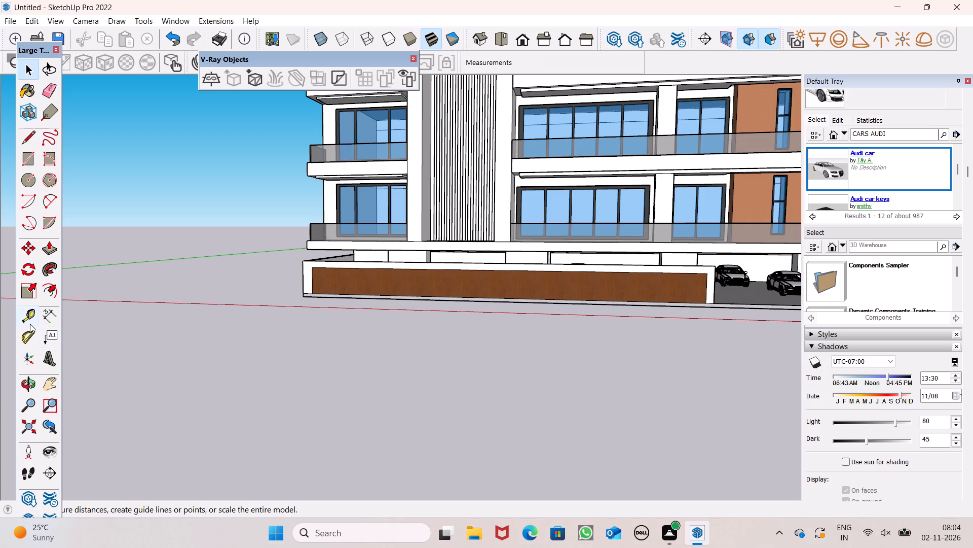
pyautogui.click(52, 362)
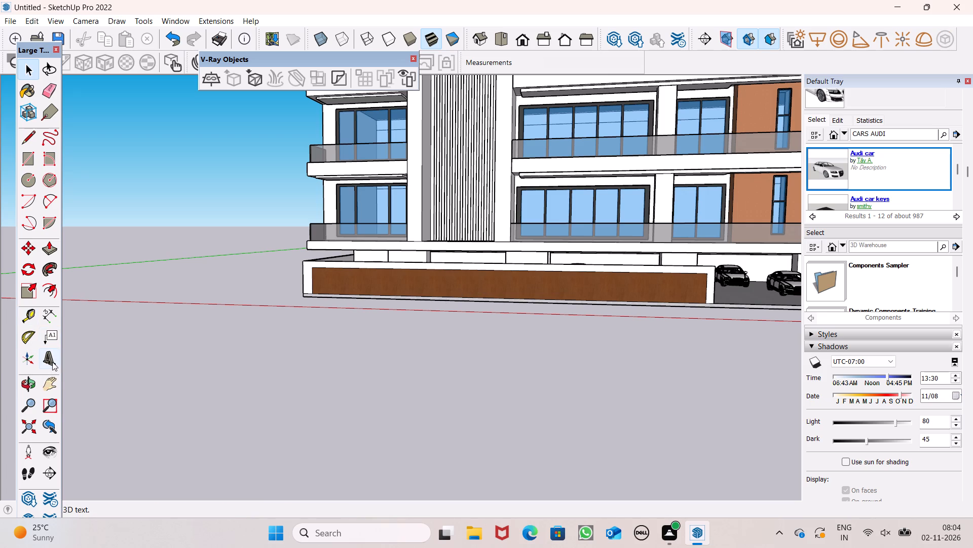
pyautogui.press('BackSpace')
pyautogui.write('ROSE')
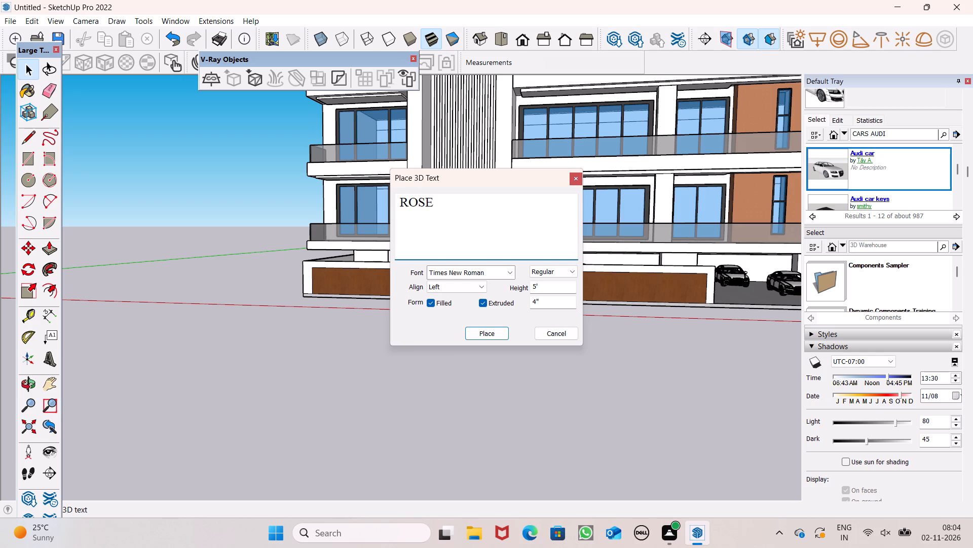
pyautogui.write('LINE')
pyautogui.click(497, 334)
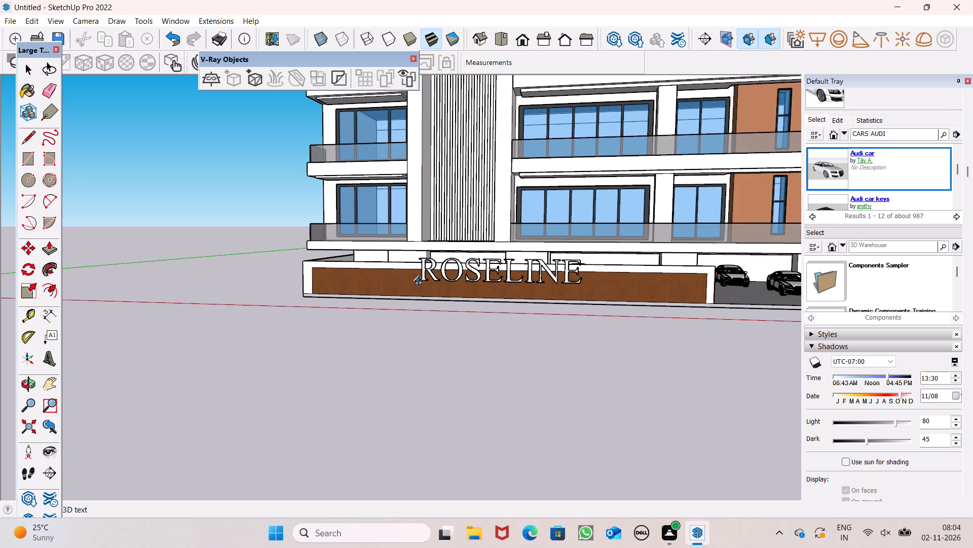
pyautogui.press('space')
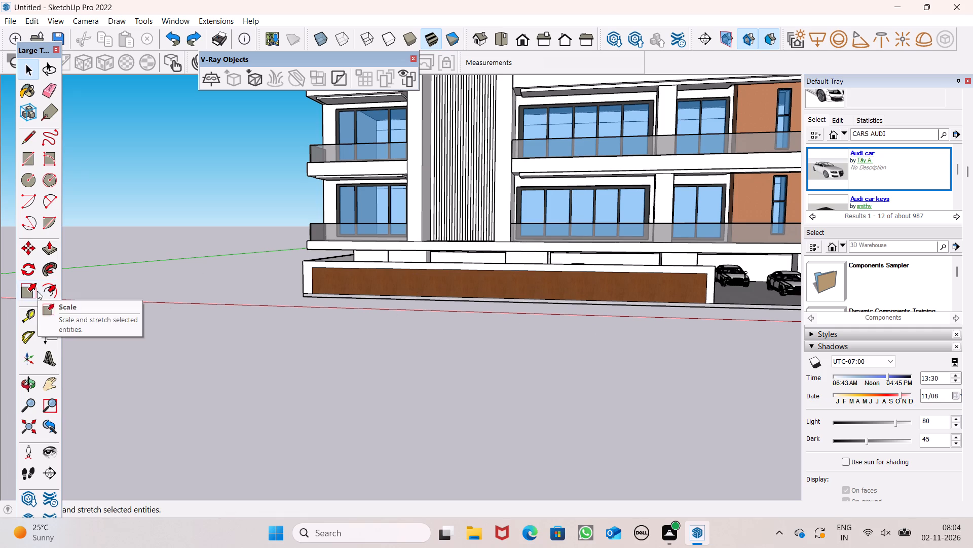
# Place filled 3D text ROSELINE in Times New Roman, 5' high and extruded 4", on the long front wall's wood panel.
pyautogui.click(49, 362)
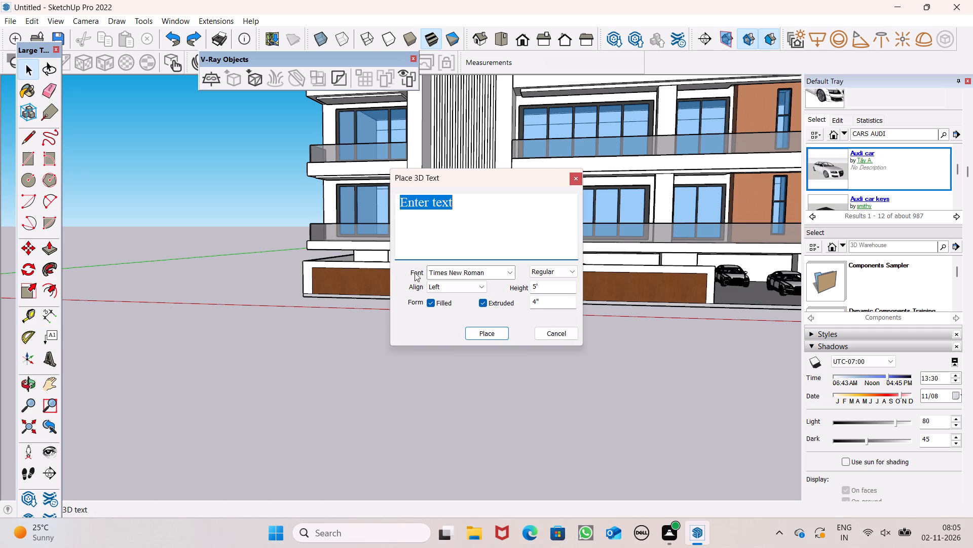
pyautogui.press('BackSpace')
pyautogui.write('ROSELI')
pyautogui.write('NE')
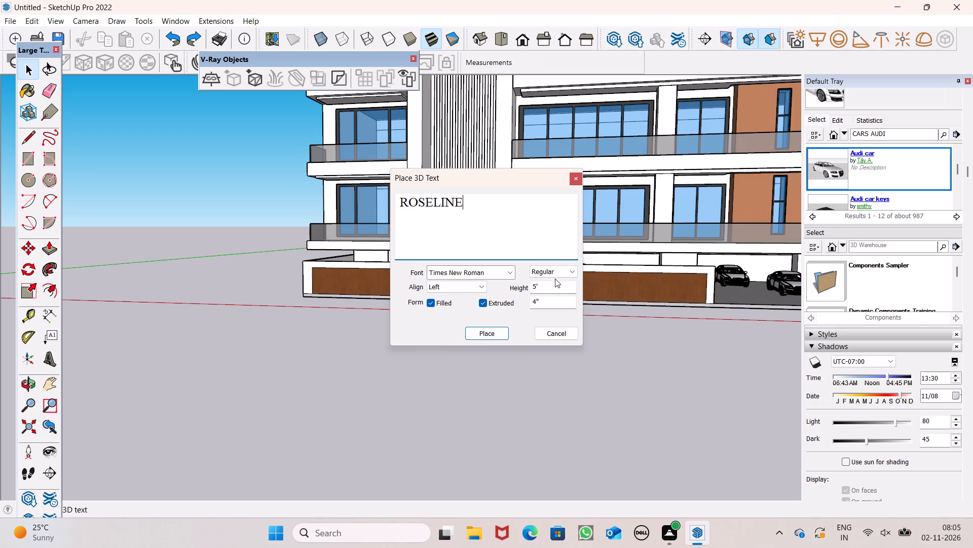
pyautogui.click(493, 335)
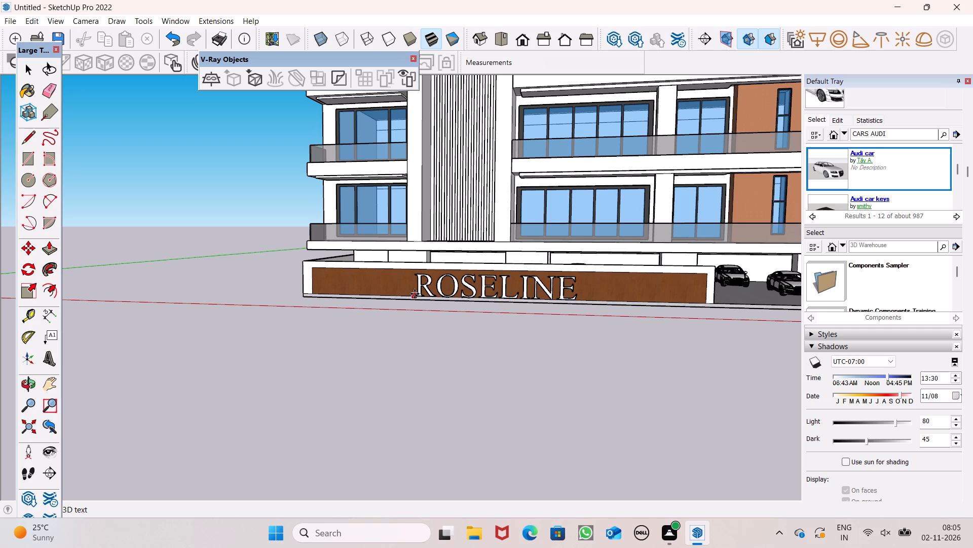
pyautogui.click(413, 295)
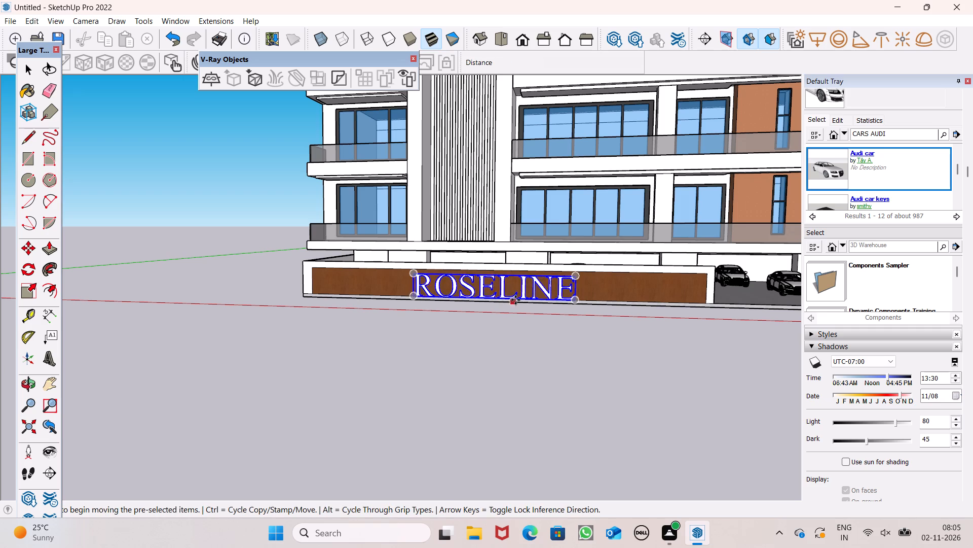
# Scale the ROSELINE text along the wall's length by about 1.50, stretching its E end toward the parking opening.
pyautogui.scroll(9, 519, 298)
pyautogui.moveTo(649, 311); pyautogui.dragTo(460, 379, button='middle')
pyautogui.scroll(1, 647, 312)
pyautogui.scroll(1, 389, 405)
pyautogui.moveTo(389, 405); pyautogui.dragTo(322, 432, button='middle')
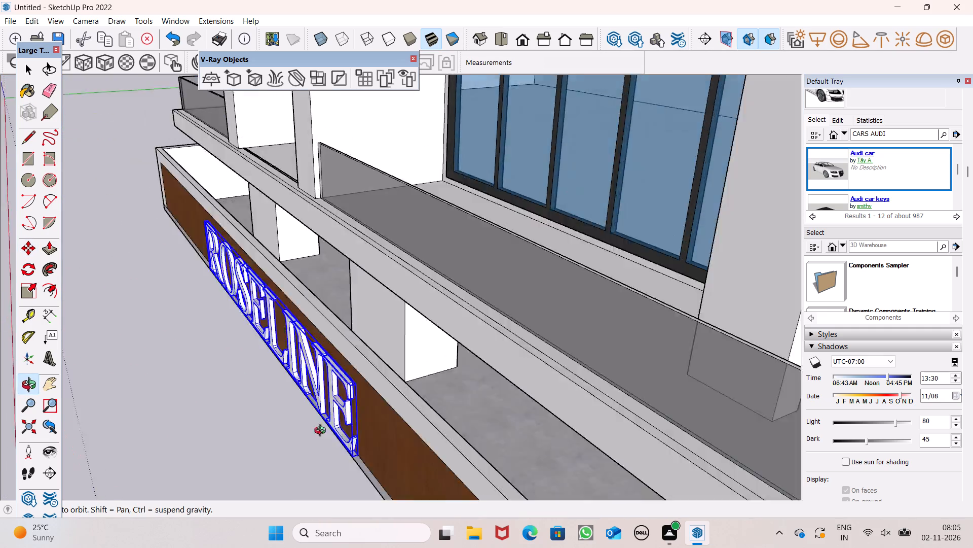
pyautogui.moveTo(322, 432); pyautogui.dragTo(336, 386, button='middle')
pyautogui.scroll(-7, 379, 316)
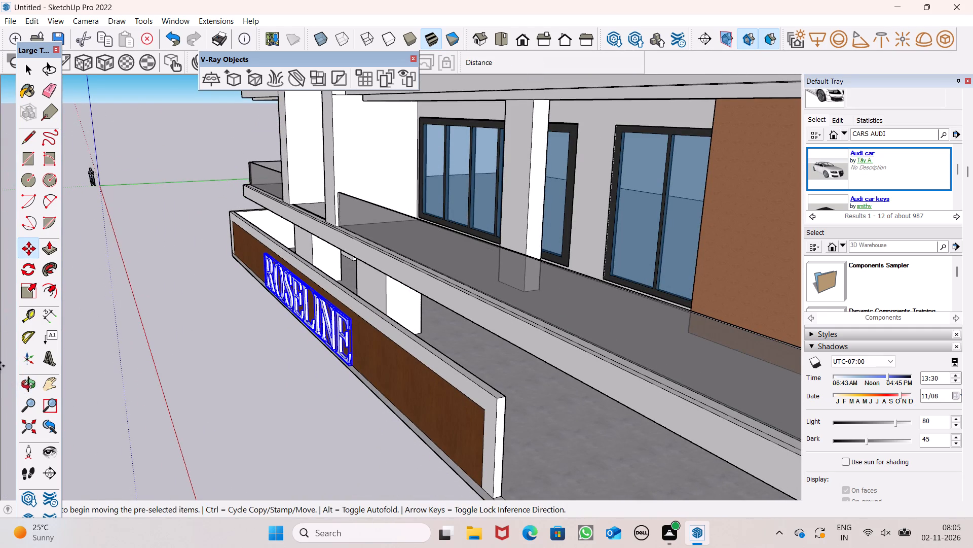
pyautogui.click(27, 294)
pyautogui.scroll(6, 421, 351)
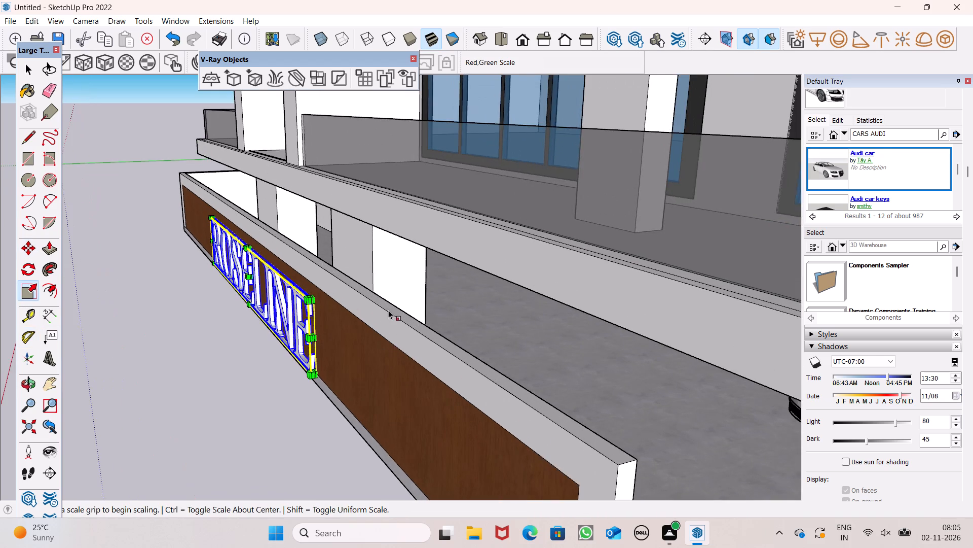
pyautogui.scroll(-6, 388, 310)
pyautogui.moveTo(383, 393); pyautogui.dragTo(402, 327, button='middle')
pyautogui.scroll(5, 384, 322)
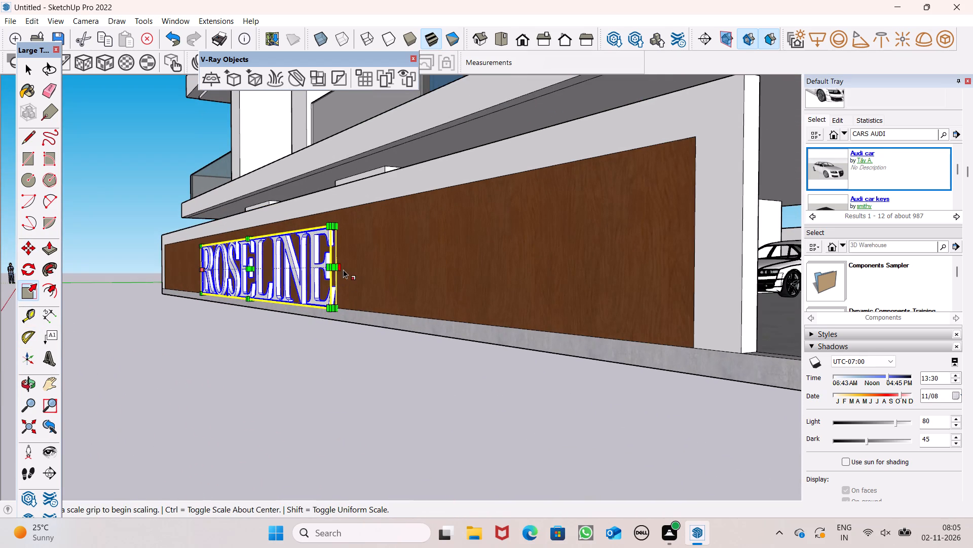
pyautogui.moveTo(338, 268); pyautogui.dragTo(630, 283)
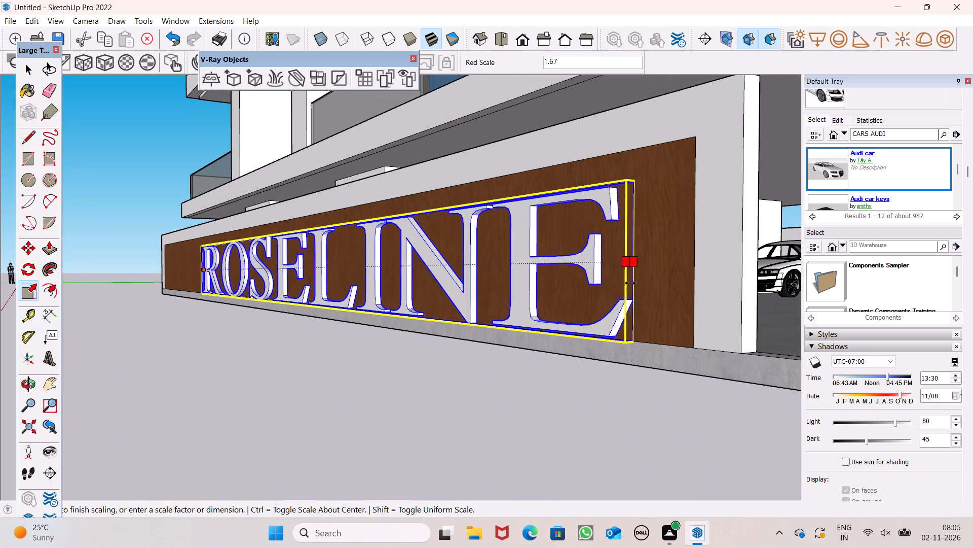
pyautogui.moveTo(630, 283); pyautogui.dragTo(527, 265)
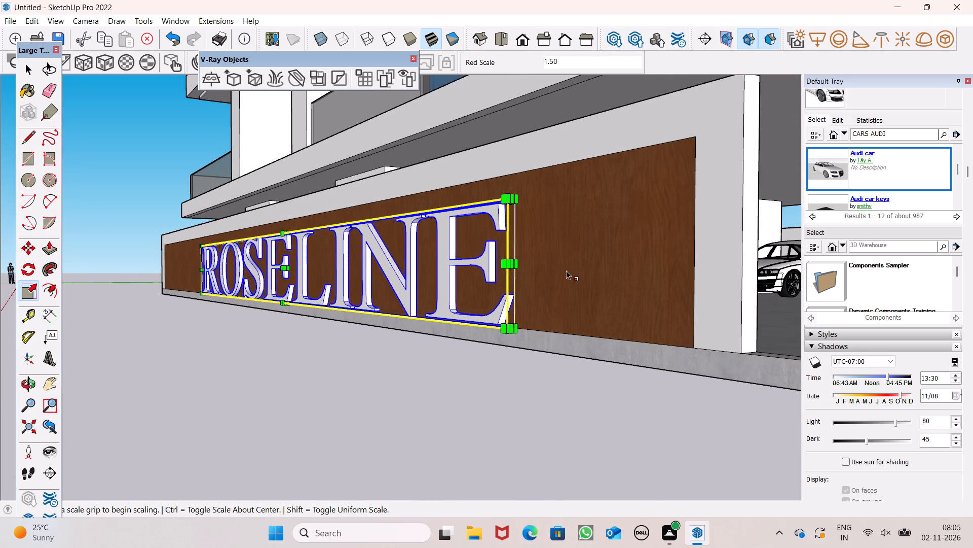
# Stretch the ROSELINE text along the wall from its R end, toward the wood panel's nearer end.
pyautogui.scroll(-14, 643, 283)
pyautogui.moveTo(554, 320); pyautogui.dragTo(906, 374, button='middle')
pyautogui.moveTo(390, 323); pyautogui.dragTo(650, 341, button='middle')
pyautogui.scroll(8, 379, 264)
pyautogui.scroll(6, 521, 293)
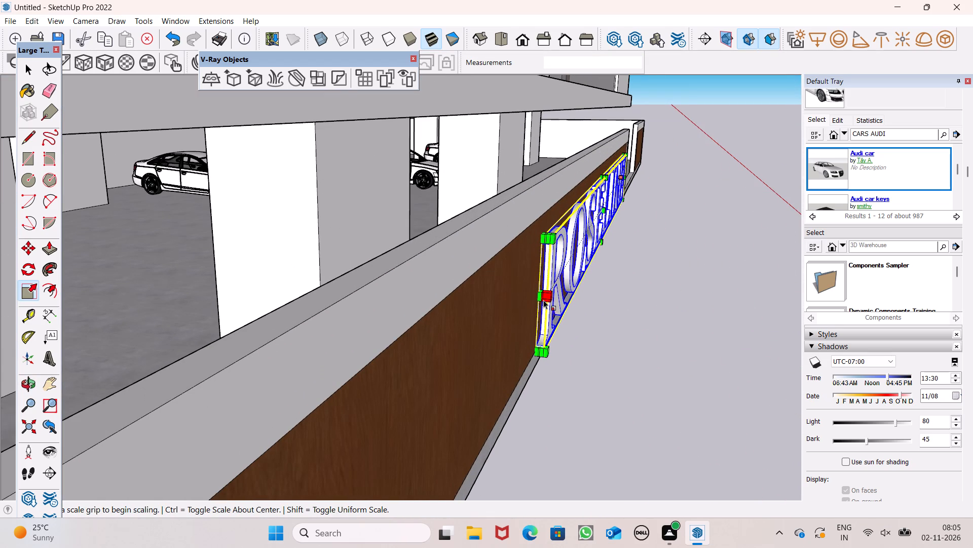
pyautogui.scroll(6, 535, 303)
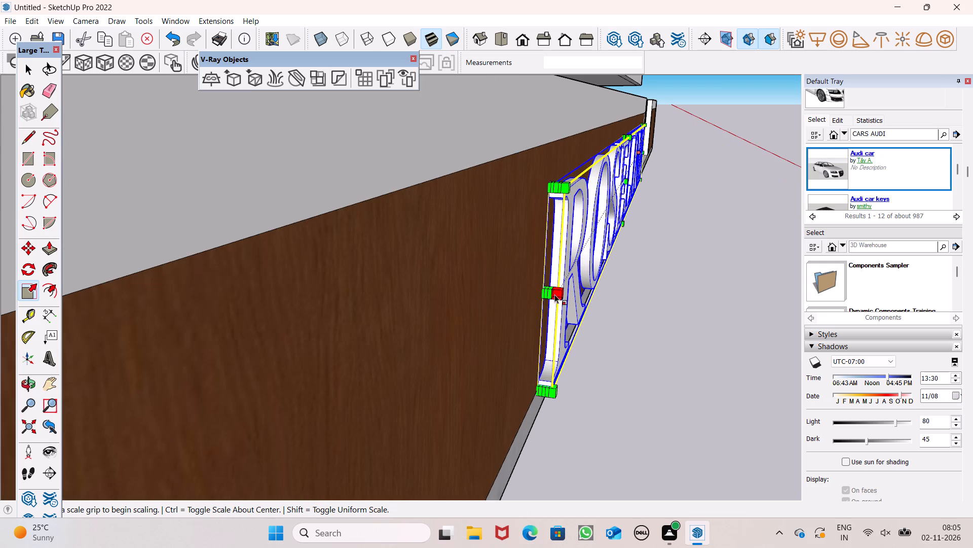
pyautogui.moveTo(548, 293); pyautogui.dragTo(284, 470)
pyautogui.scroll(-14, 348, 305)
pyautogui.moveTo(589, 326); pyautogui.dragTo(304, 295, button='middle')
pyautogui.scroll(-6, 509, 272)
pyautogui.scroll(-7, 444, 258)
pyautogui.moveTo(679, 314); pyautogui.dragTo(603, 307, button='middle')
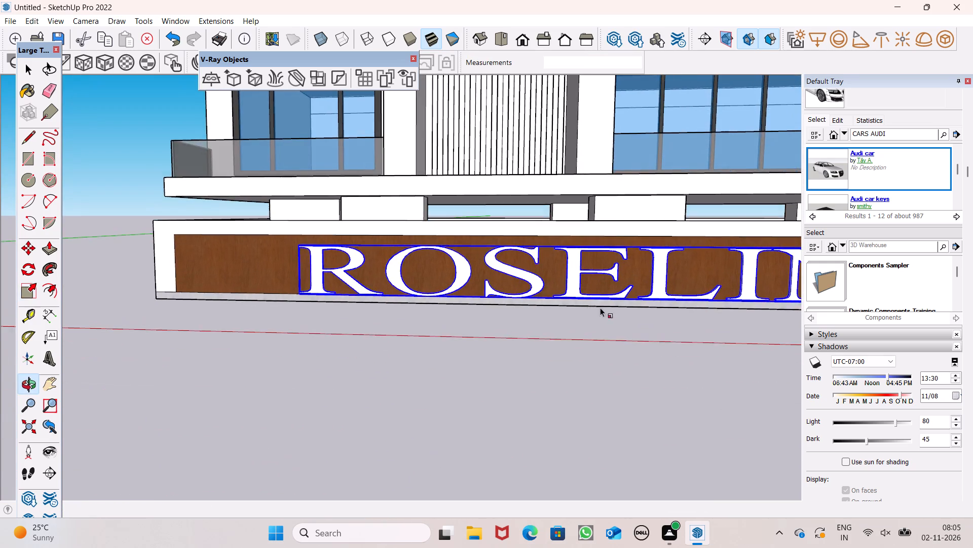
pyautogui.scroll(-12, 518, 284)
pyautogui.moveTo(560, 298); pyautogui.dragTo(554, 321, button='middle')
pyautogui.scroll(7, 552, 313)
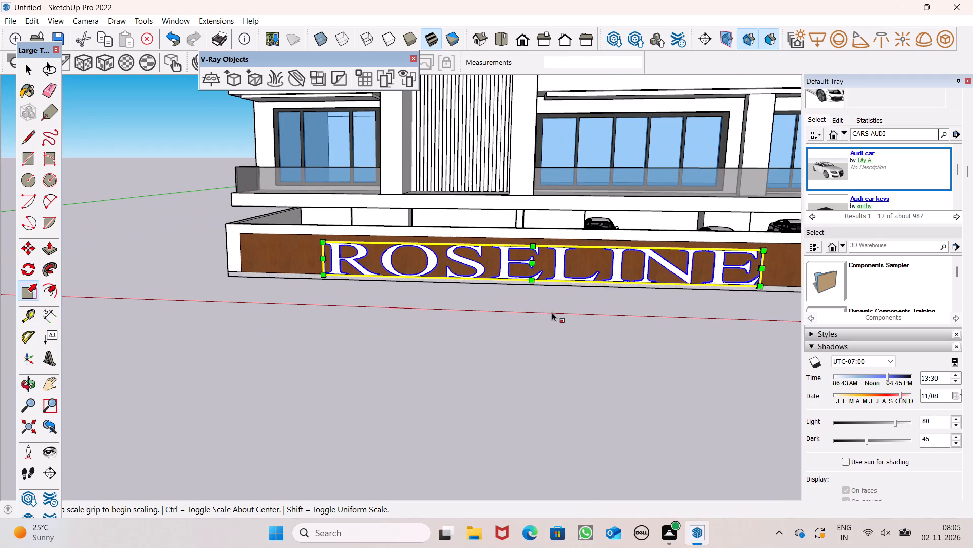
# Scale the ROSELINE text slightly shorter in height by raising its bottom edge clear of the wood panel's lower edge.
pyautogui.press('space')
pyautogui.click(529, 268)
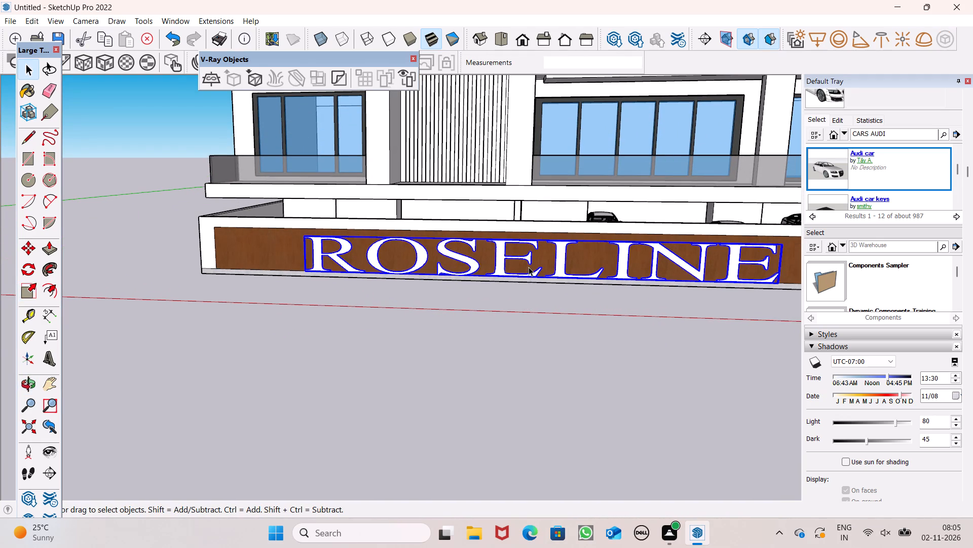
pyautogui.scroll(6, 529, 267)
pyautogui.click(465, 389)
pyautogui.click(475, 266)
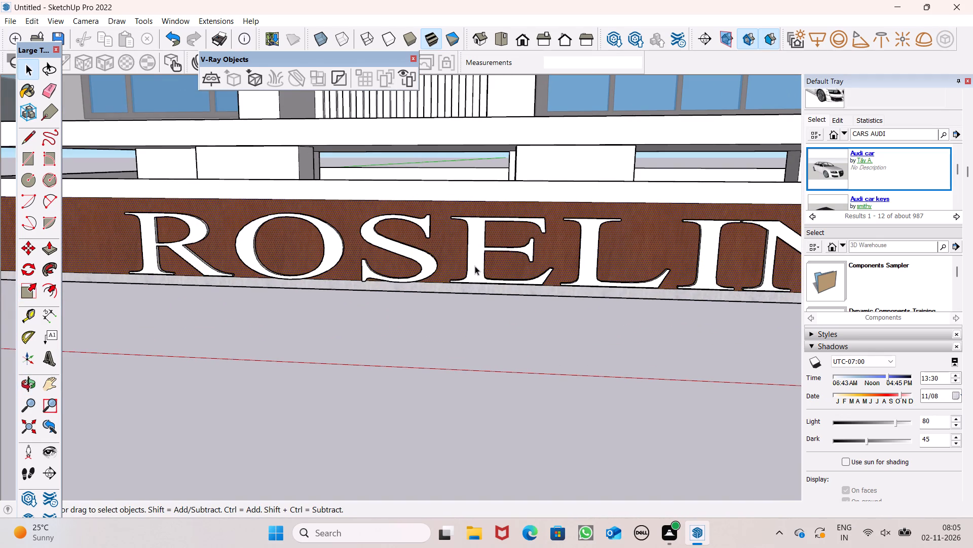
pyautogui.scroll(-9, 466, 258)
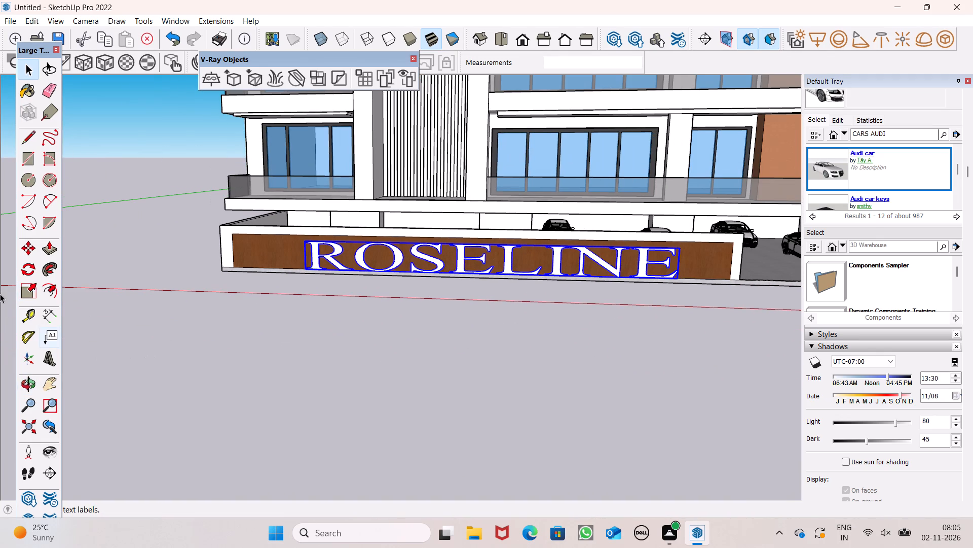
pyautogui.click(23, 295)
pyautogui.moveTo(494, 282); pyautogui.dragTo(498, 143, button='middle')
pyautogui.scroll(2, 497, 207)
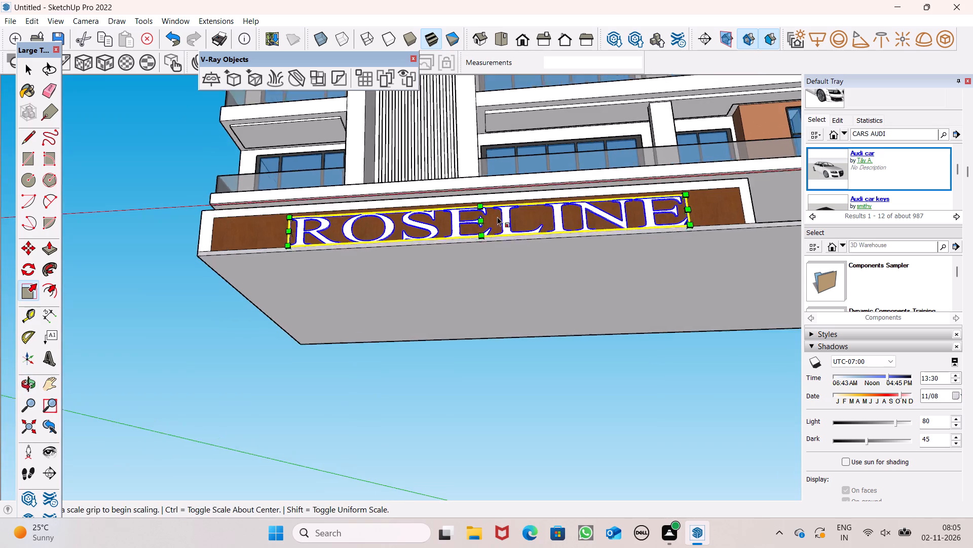
pyautogui.scroll(6, 497, 217)
pyautogui.moveTo(484, 250); pyautogui.dragTo(481, 234, button='middle')
pyautogui.scroll(15, 481, 234)
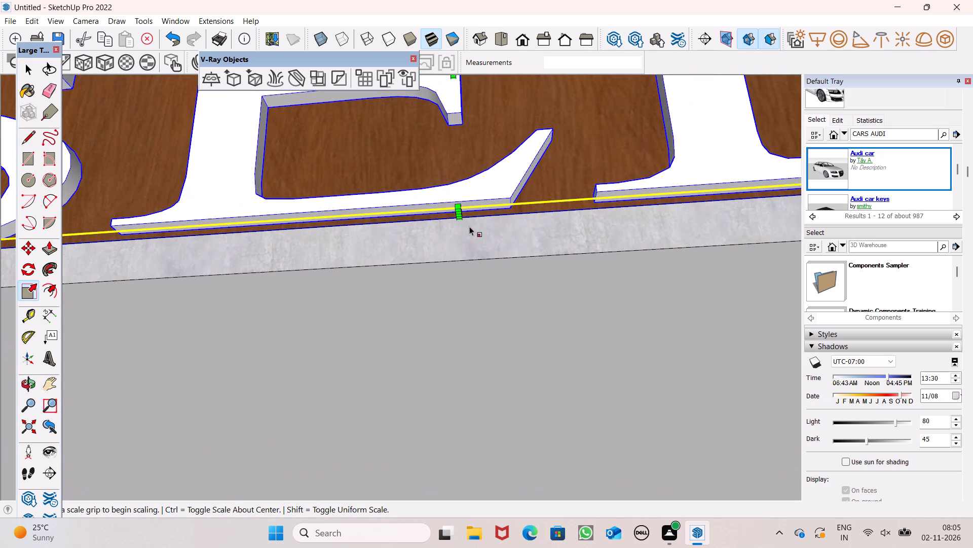
pyautogui.moveTo(457, 217); pyautogui.dragTo(458, 140)
pyautogui.scroll(-16, 531, 256)
pyautogui.moveTo(523, 299); pyautogui.dragTo(577, 536, button='middle')
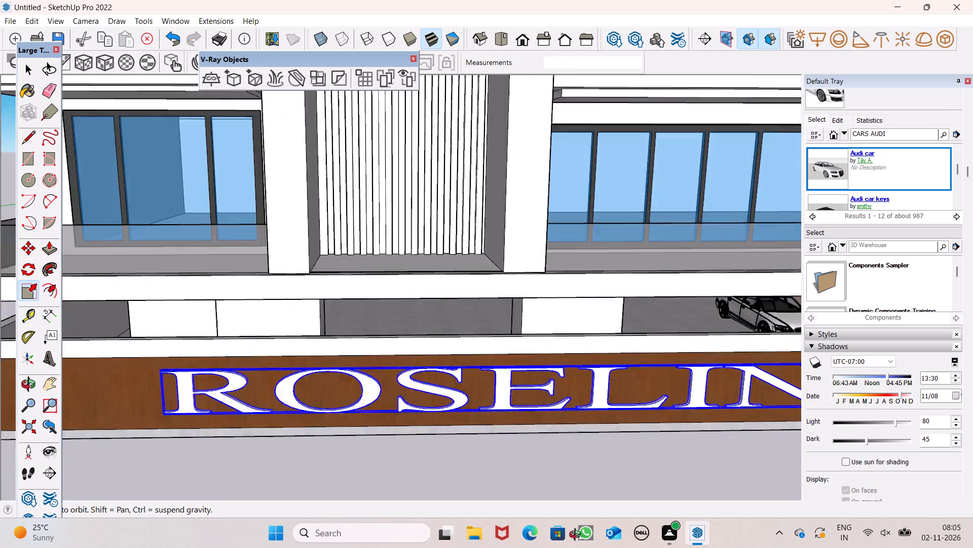
pyautogui.moveTo(577, 536); pyautogui.dragTo(582, 546, button='middle')
pyautogui.scroll(-15, 439, 160)
pyautogui.press('space')
pyautogui.click(512, 349)
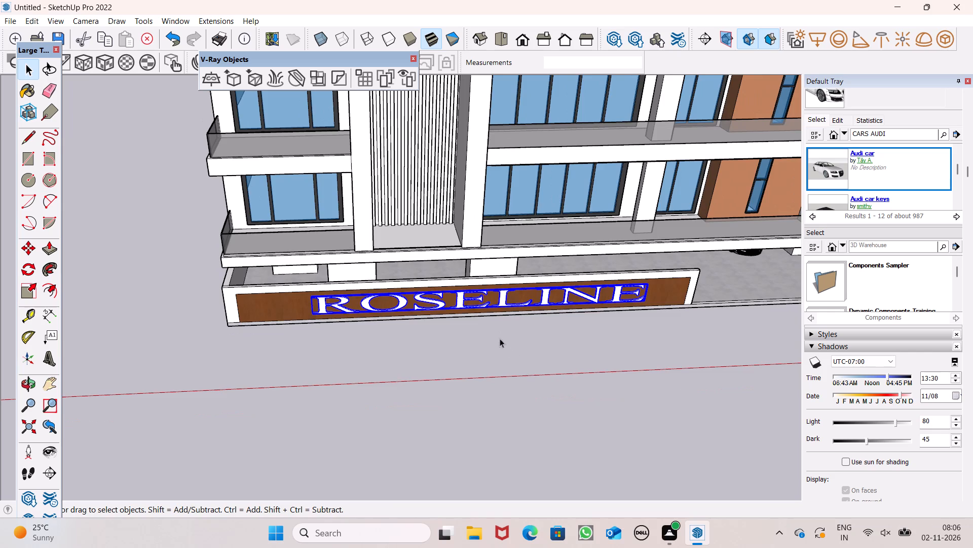
pyautogui.scroll(-6, 472, 252)
pyautogui.moveTo(472, 295); pyautogui.dragTo(452, 271, button='middle')
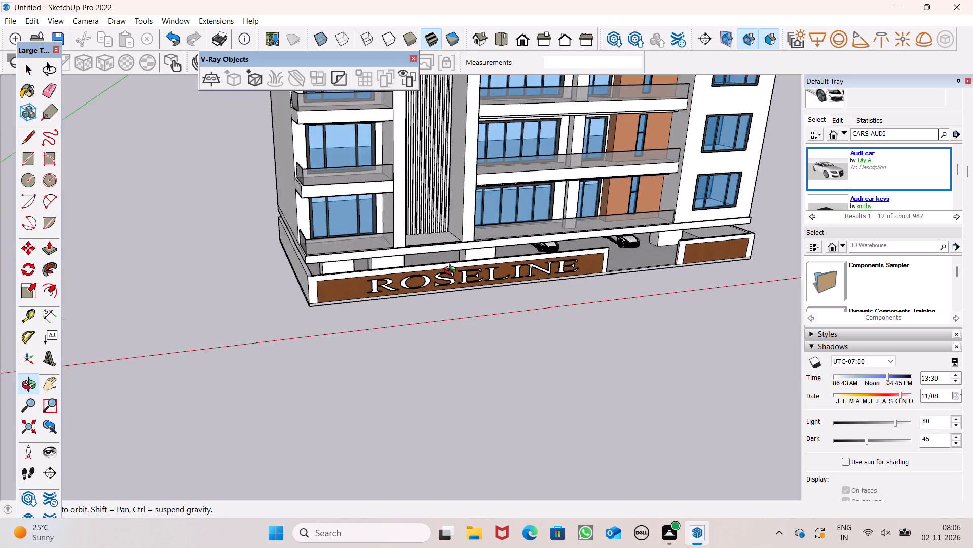
# Copy the parked Audi car seen through the front opening about 35' 5" along the parking floor, behind the ROSELINE wall.
pyautogui.moveTo(452, 271); pyautogui.dragTo(360, 210, button='middle')
pyautogui.scroll(5, 536, 297)
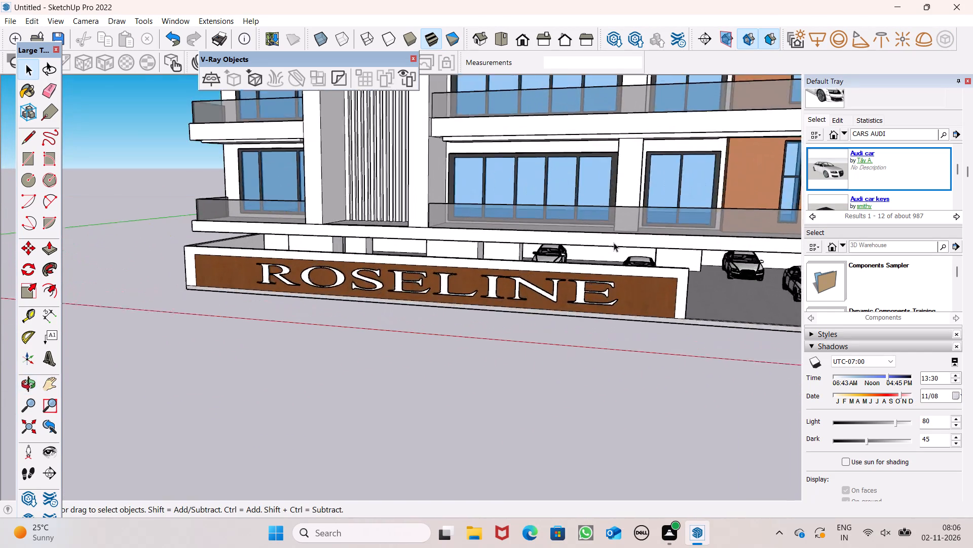
pyautogui.scroll(2, 614, 243)
pyautogui.scroll(7, 499, 253)
pyautogui.scroll(3, 537, 269)
pyautogui.click(591, 283)
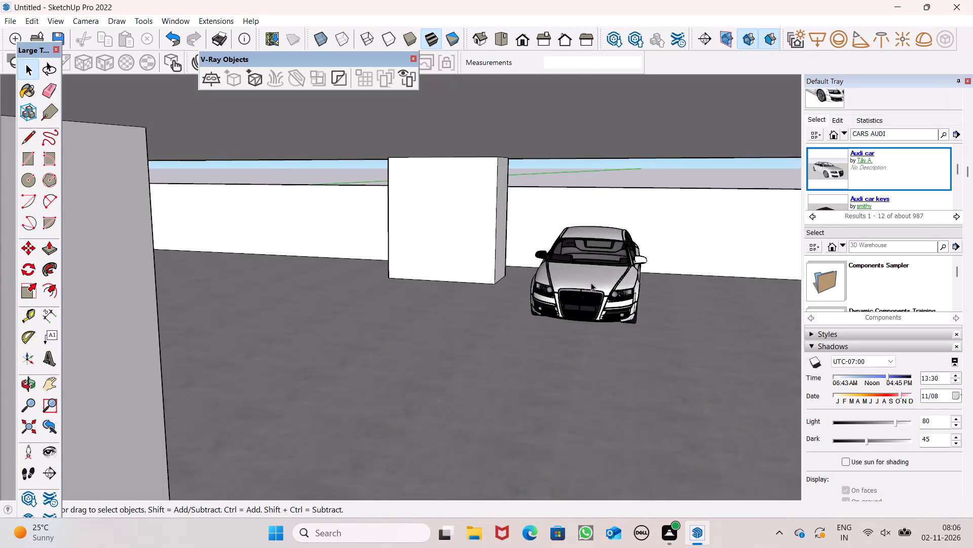
pyautogui.press('m')
pyautogui.press('Return')
pyautogui.scroll(-6, 614, 329)
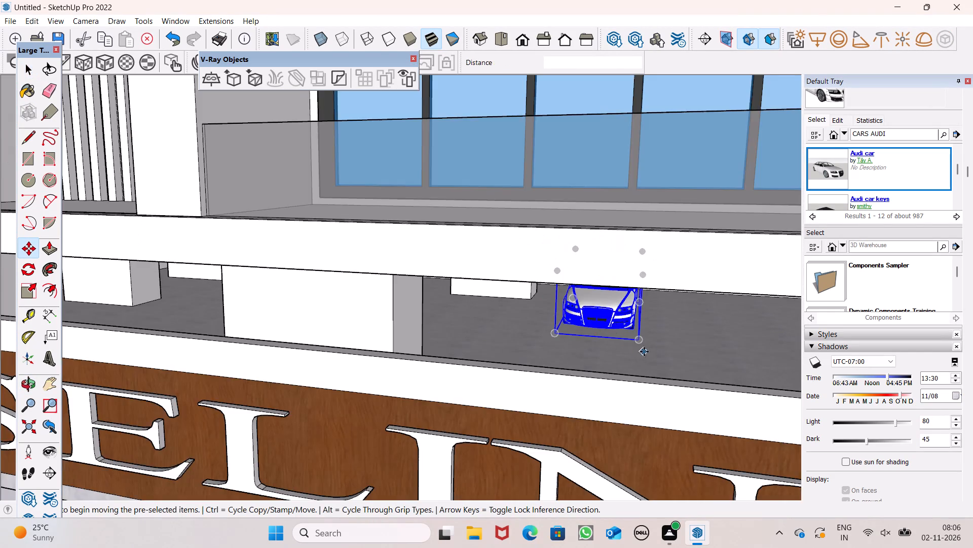
pyautogui.moveTo(644, 352); pyautogui.dragTo(513, 337, button='middle')
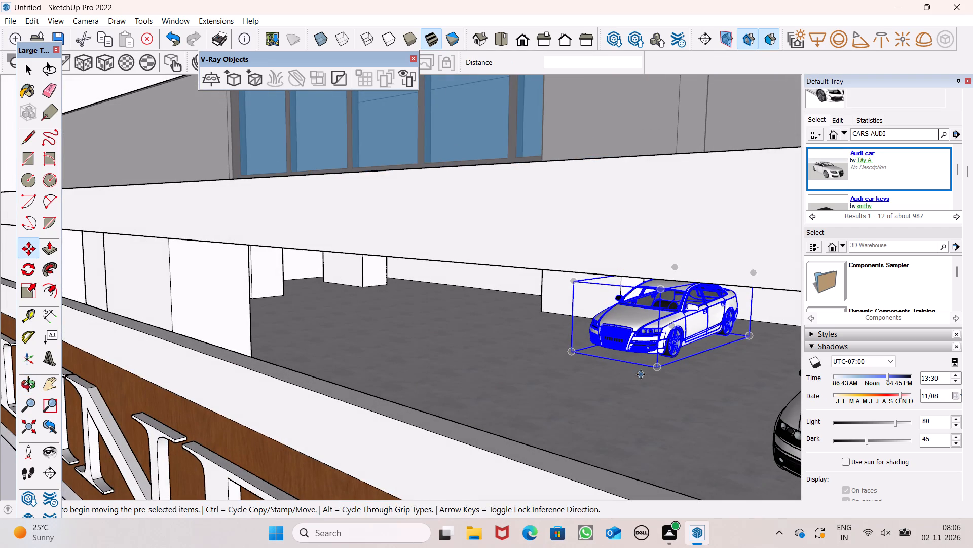
pyautogui.moveTo(654, 371); pyautogui.dragTo(392, 326)
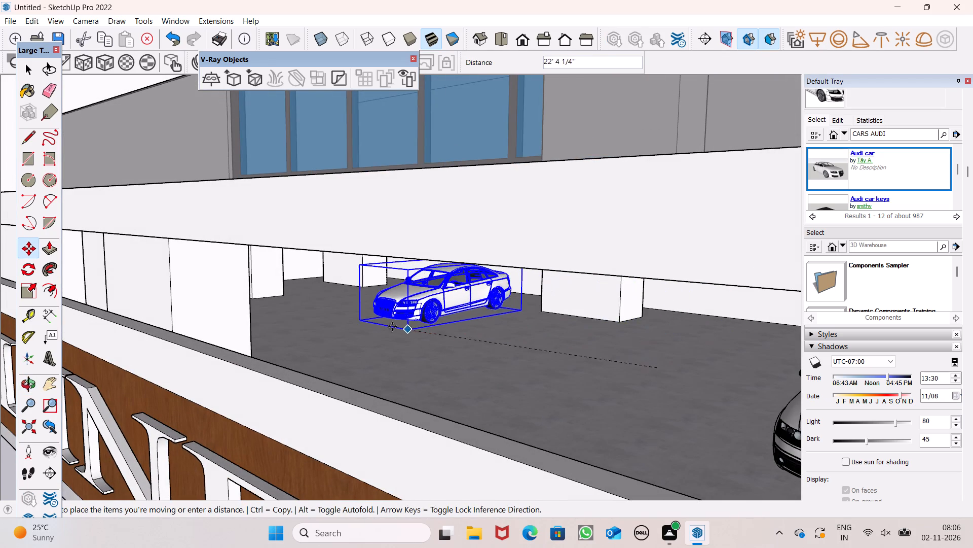
pyautogui.moveTo(392, 326); pyautogui.dragTo(342, 314)
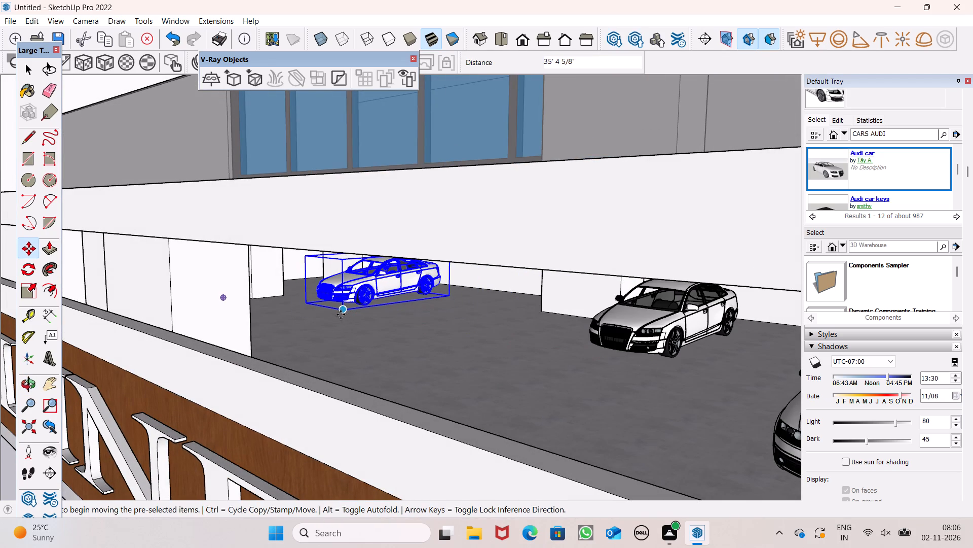
# Copy the new Audi car again, placing the duplicate nearer to the front boundary wall.
pyautogui.moveTo(341, 315); pyautogui.dragTo(353, 334)
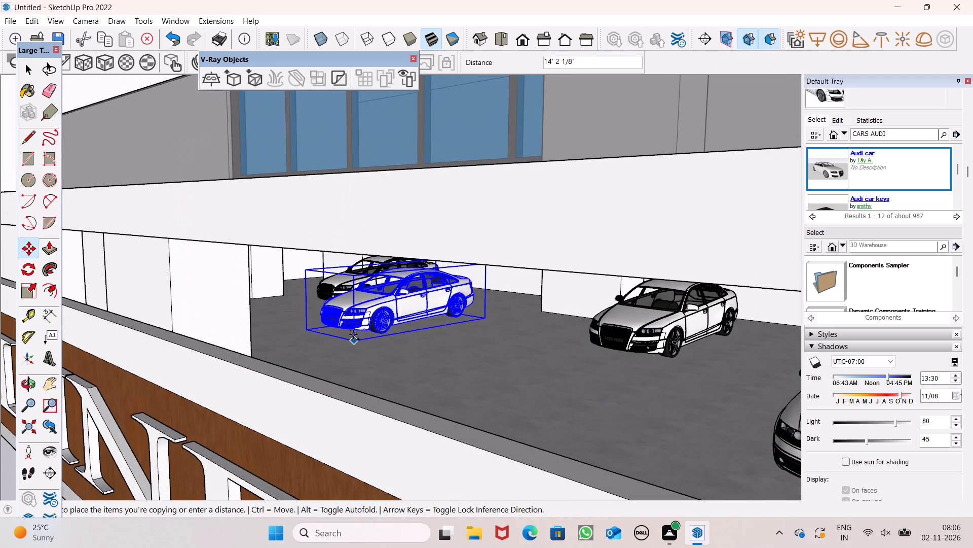
pyautogui.moveTo(353, 334); pyautogui.dragTo(353, 372)
pyautogui.scroll(-6, 356, 341)
pyautogui.moveTo(430, 359); pyautogui.dragTo(686, 361, button='middle')
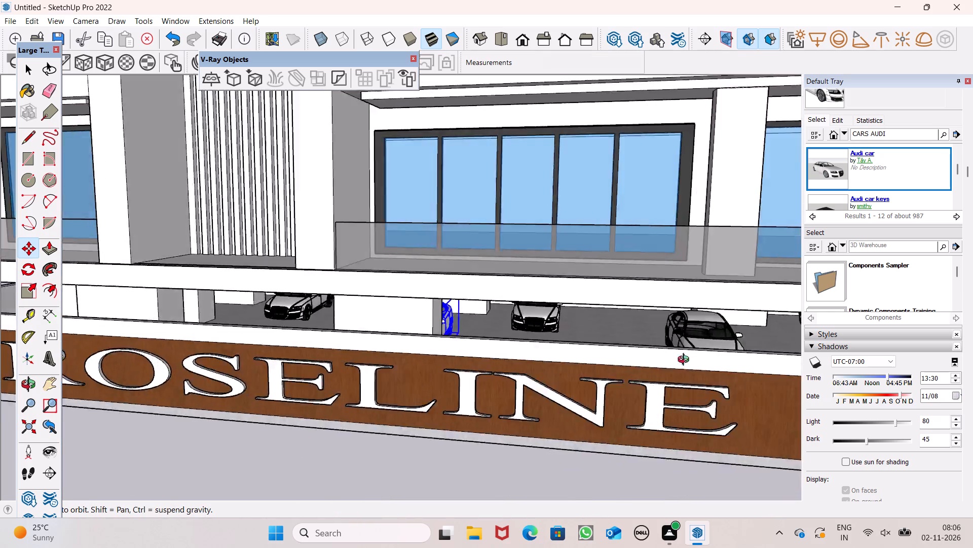
pyautogui.moveTo(686, 361); pyautogui.dragTo(687, 360, button='middle')
pyautogui.press('space')
# Move the front Audi copy about 12' 2" across the parking floor, away from the column beside it.
pyautogui.scroll(-5, 583, 271)
pyautogui.scroll(7, 420, 358)
pyautogui.moveTo(426, 322); pyautogui.dragTo(438, 332, button='middle')
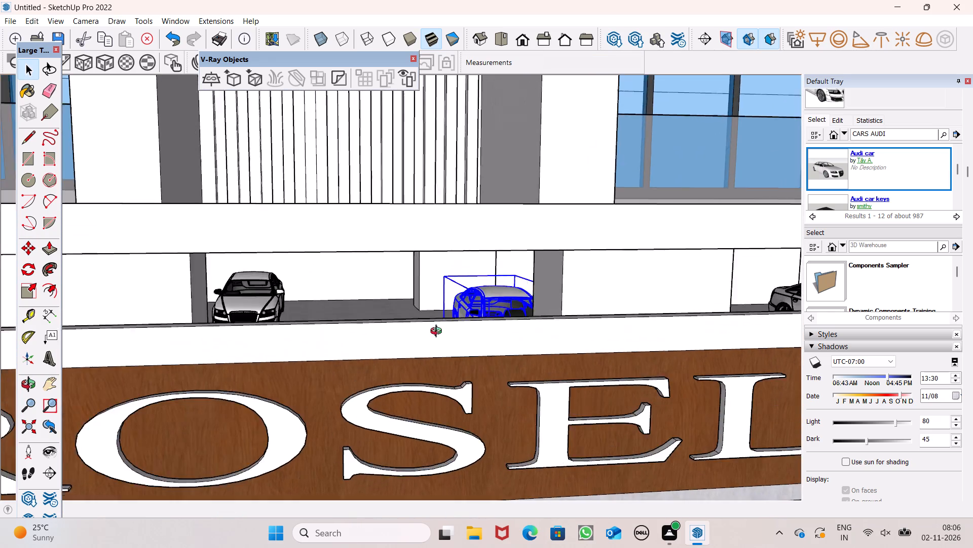
pyautogui.moveTo(438, 332); pyautogui.dragTo(476, 385, button='middle')
pyautogui.scroll(7, 472, 331)
pyautogui.middleClick(457, 337)
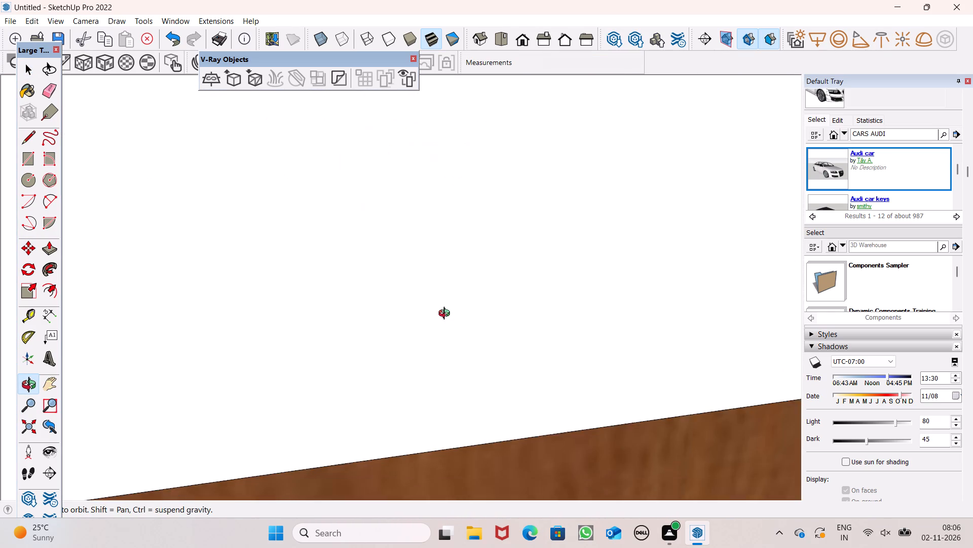
pyautogui.press('m')
pyautogui.press('Return')
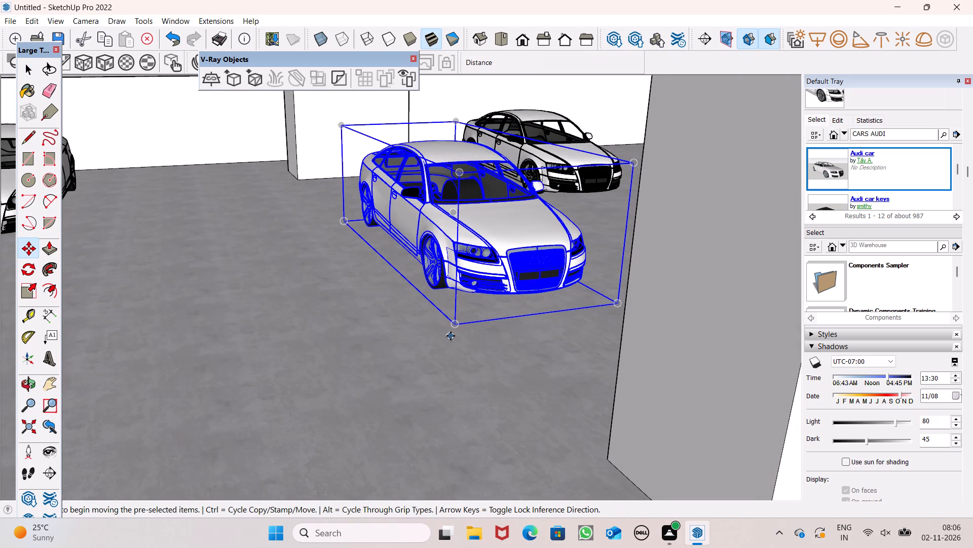
pyautogui.moveTo(453, 328); pyautogui.dragTo(112, 416)
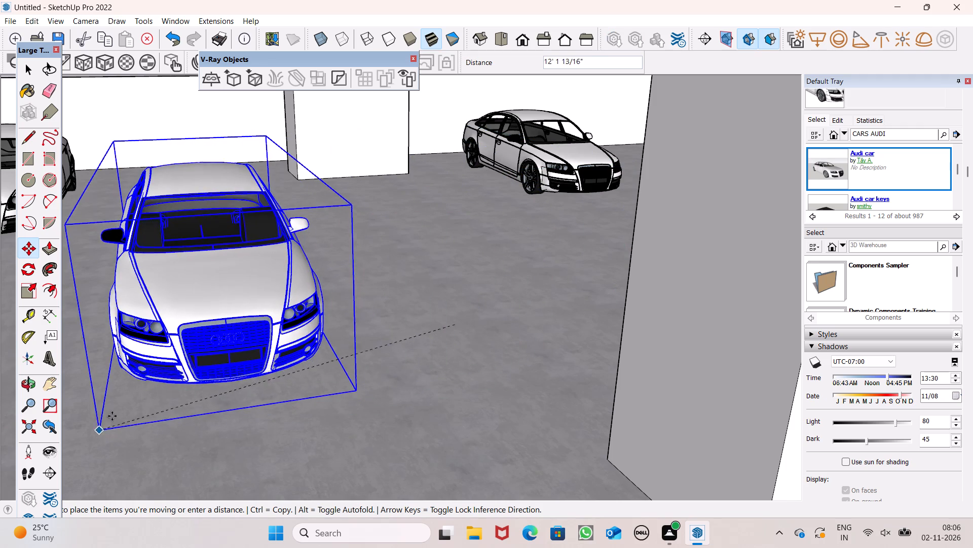
pyautogui.moveTo(112, 416); pyautogui.dragTo(113, 417)
pyautogui.press('space')
# Examine the parked cars, the ROSELINE sign and the building's full front elevation from several distances and angles.
pyautogui.scroll(-6, 208, 302)
pyautogui.scroll(-6, 228, 265)
pyautogui.moveTo(387, 304); pyautogui.dragTo(297, 272, button='middle')
pyautogui.scroll(1, 297, 270)
pyautogui.scroll(-11, 408, 231)
pyautogui.click(450, 346)
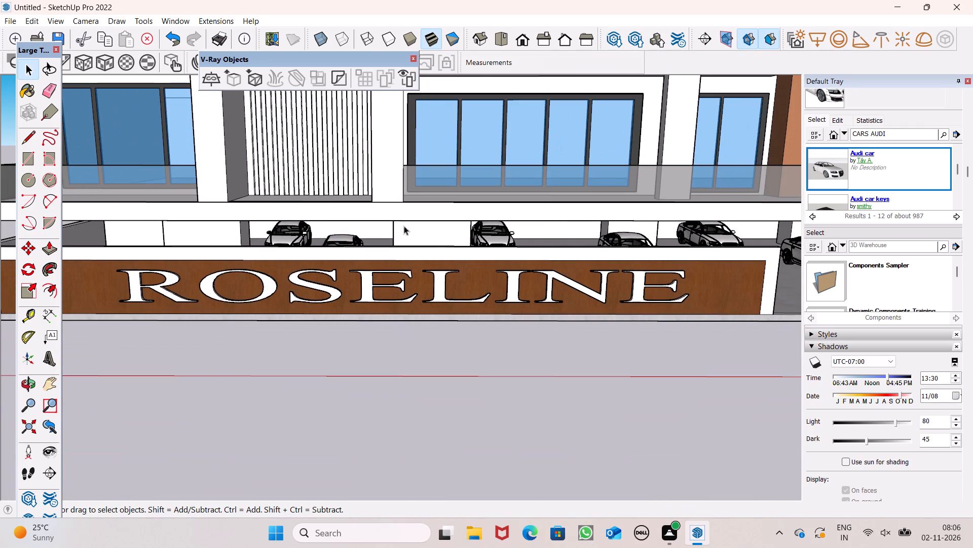
pyautogui.scroll(-6, 399, 198)
pyautogui.moveTo(459, 248); pyautogui.dragTo(378, 242, button='middle')
pyautogui.scroll(-5, 366, 162)
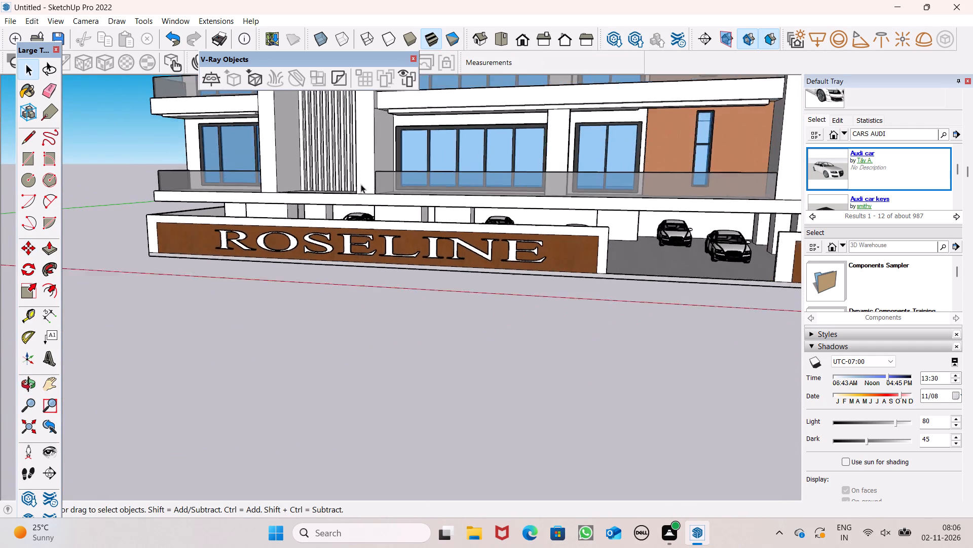
pyautogui.scroll(-9, 361, 184)
pyautogui.scroll(-6, 417, 296)
pyautogui.moveTo(416, 320); pyautogui.dragTo(498, 316, button='middle')
pyautogui.scroll(-6, 498, 352)
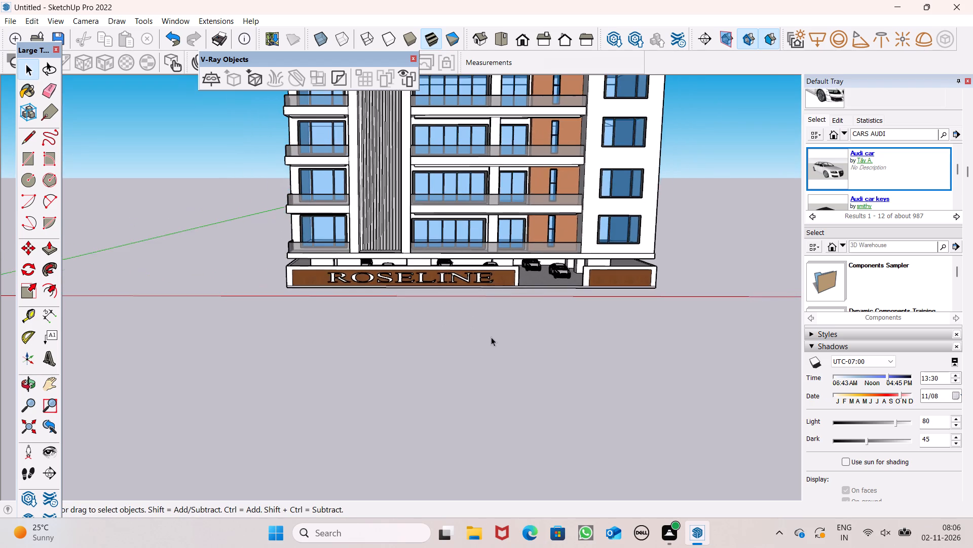
pyautogui.scroll(-11, 493, 345)
pyautogui.scroll(5, 428, 132)
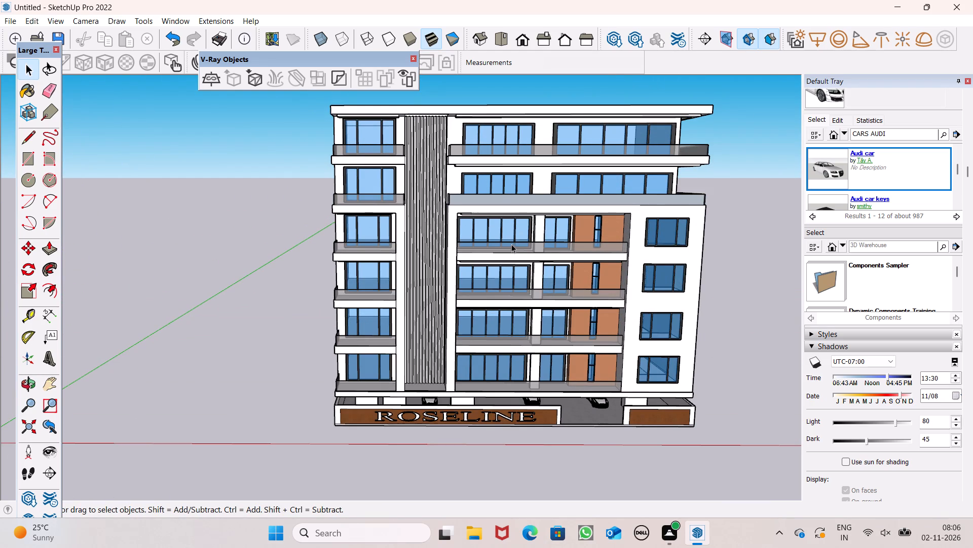
pyautogui.scroll(-6, 498, 257)
pyautogui.moveTo(504, 385); pyautogui.dragTo(508, 464, button='middle')
pyautogui.scroll(4, 404, 437)
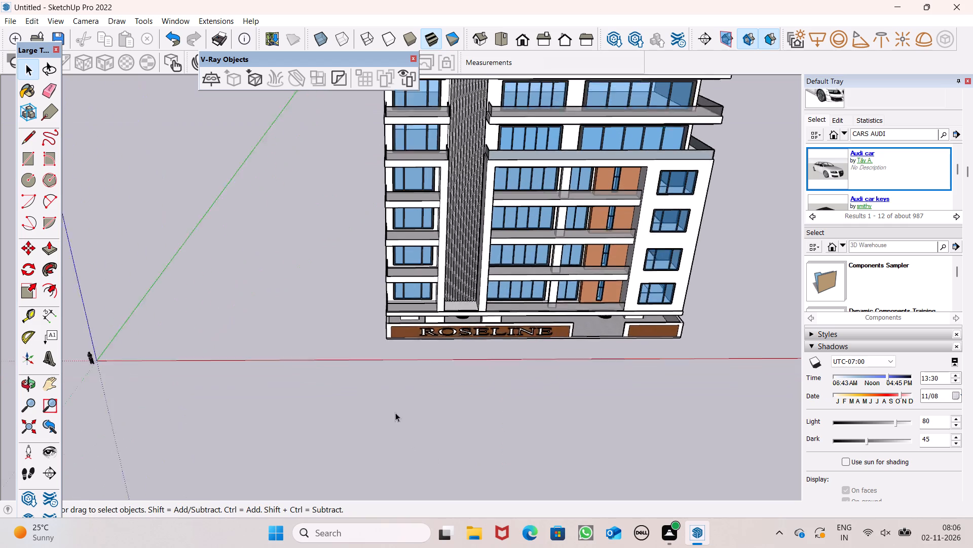
pyautogui.scroll(1, 395, 413)
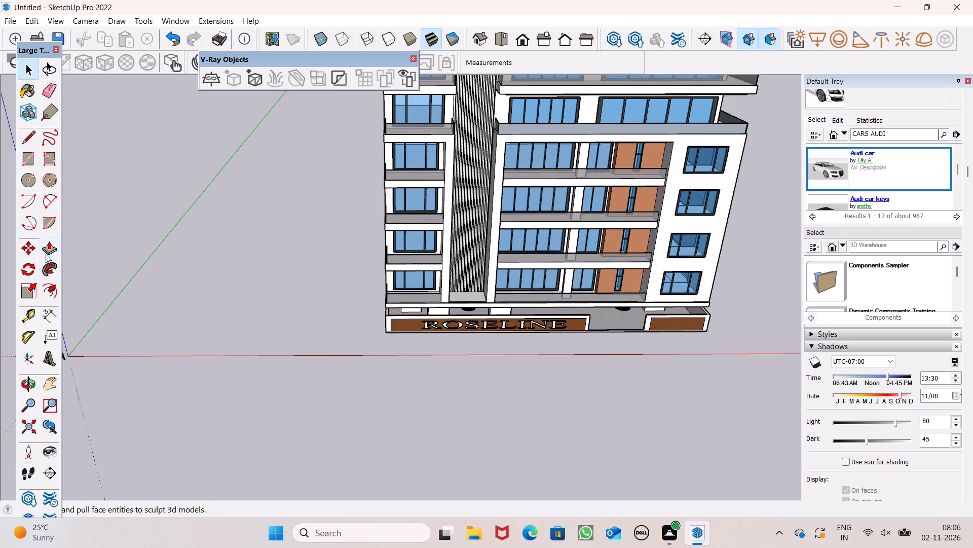
# Push/pull the ground slab's narrow front face outward to form a paved strip in front of the boundary wall.
pyautogui.click(46, 252)
pyautogui.scroll(13, 384, 344)
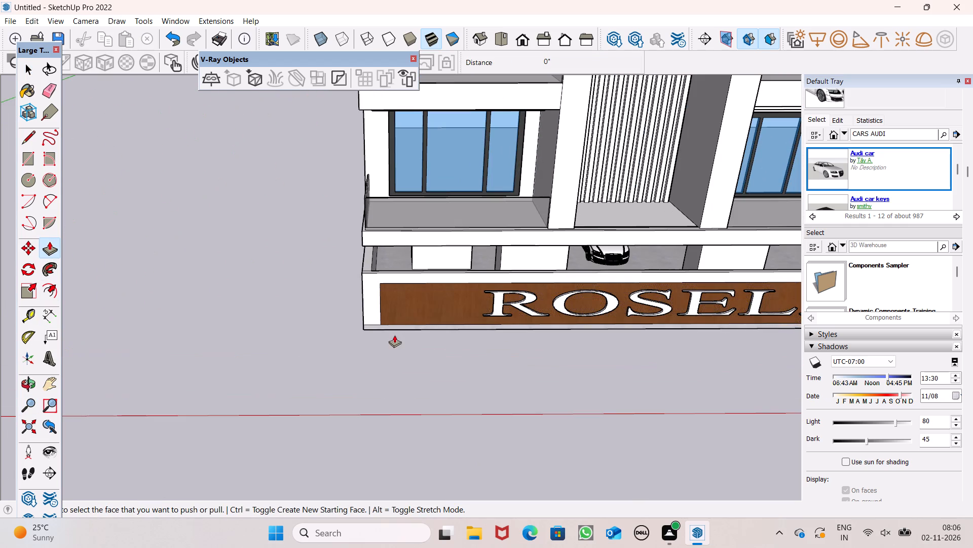
pyautogui.moveTo(395, 328); pyautogui.dragTo(397, 382)
# Erase the leftover dividing edges across the paved strip, at both wall ends and beside the parking opening.
pyautogui.click(48, 98)
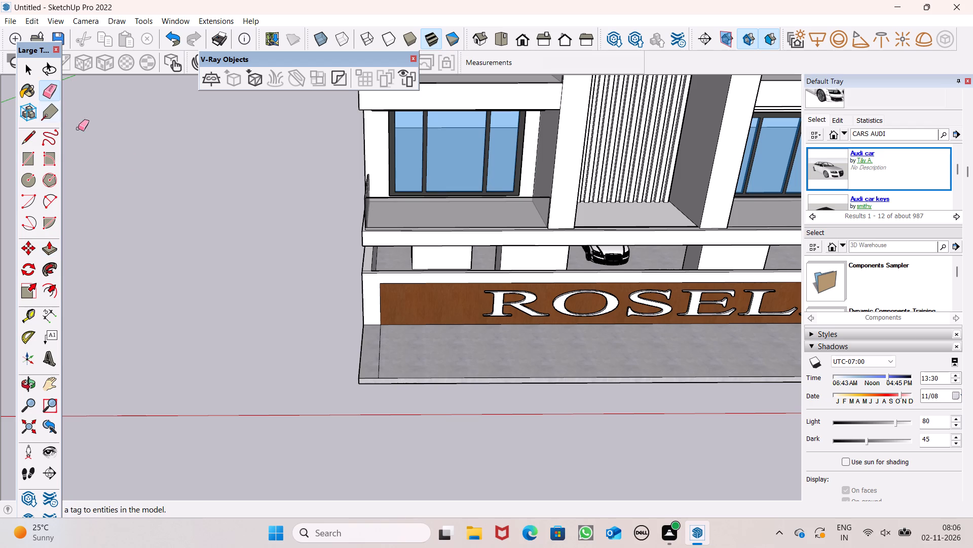
pyautogui.moveTo(376, 348); pyautogui.dragTo(382, 345)
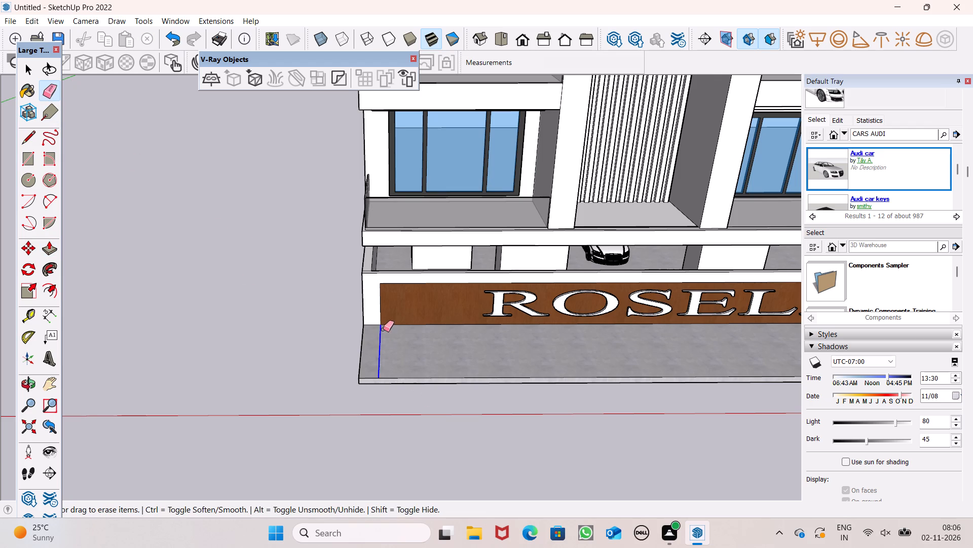
pyautogui.scroll(-14, 295, 309)
pyautogui.scroll(5, 530, 302)
pyautogui.moveTo(707, 348); pyautogui.dragTo(726, 339)
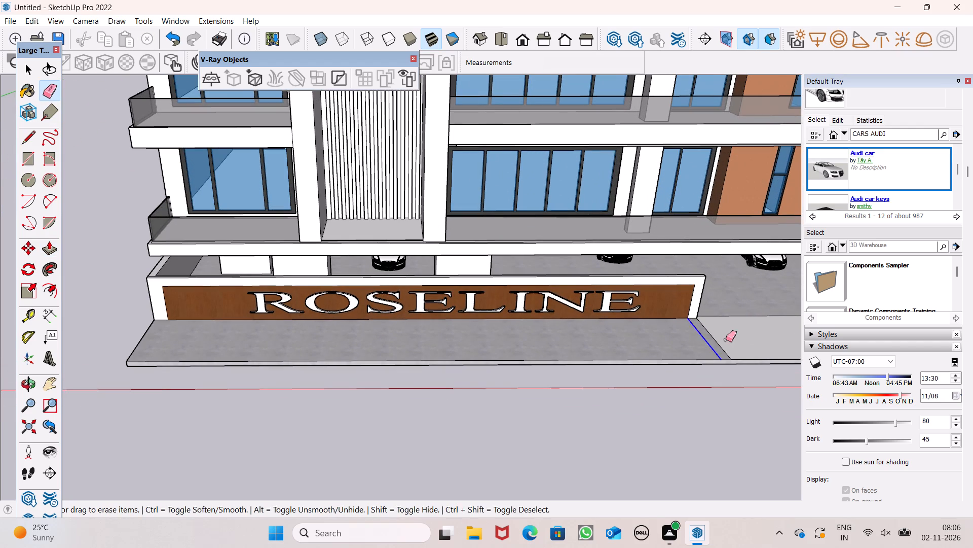
pyautogui.moveTo(726, 339); pyautogui.dragTo(725, 339)
pyautogui.scroll(-7, 500, 362)
pyautogui.moveTo(669, 349); pyautogui.dragTo(660, 352)
pyautogui.scroll(-6, 492, 325)
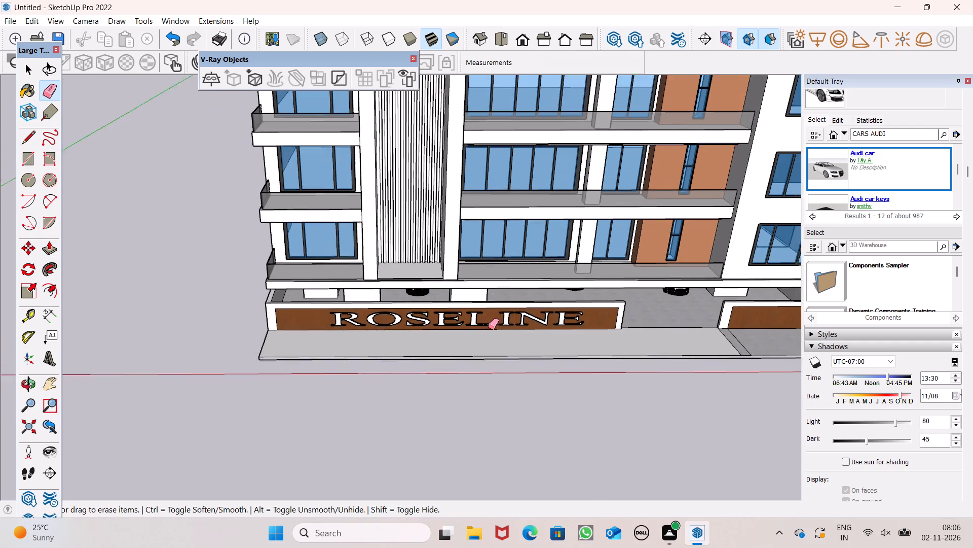
pyautogui.moveTo(709, 343); pyautogui.dragTo(719, 339)
pyautogui.scroll(-4, 633, 330)
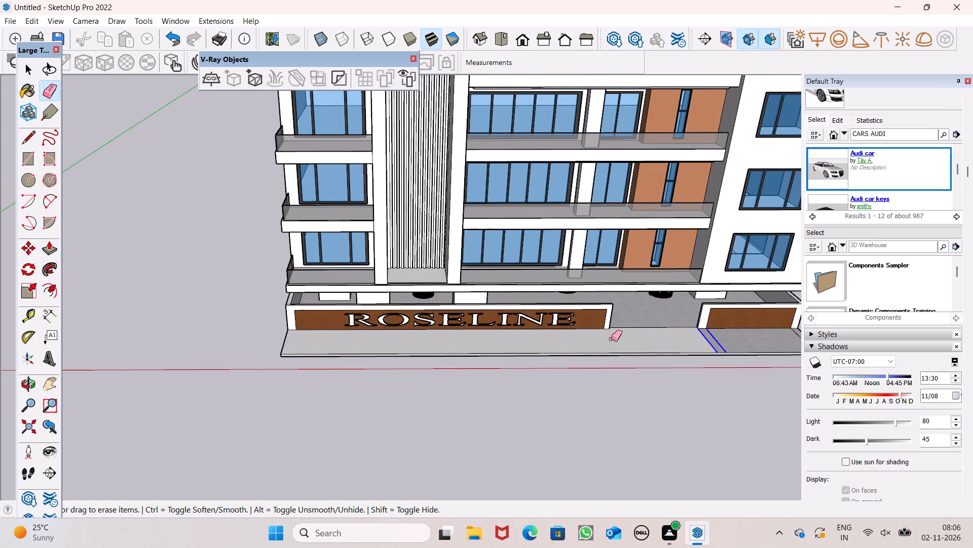
pyautogui.scroll(-3, 611, 339)
pyautogui.scroll(6, 772, 332)
pyautogui.click(753, 350)
pyautogui.scroll(-6, 693, 334)
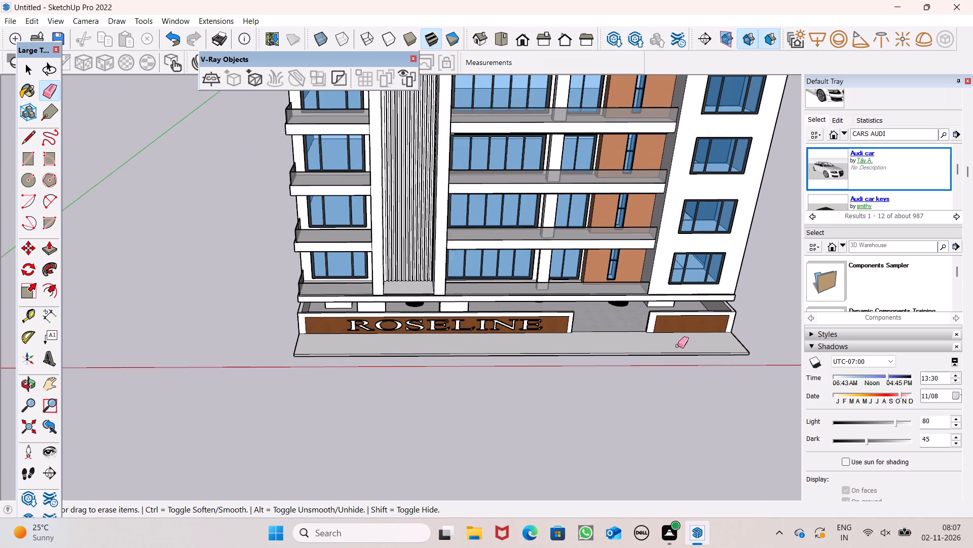
pyautogui.scroll(-4, 677, 346)
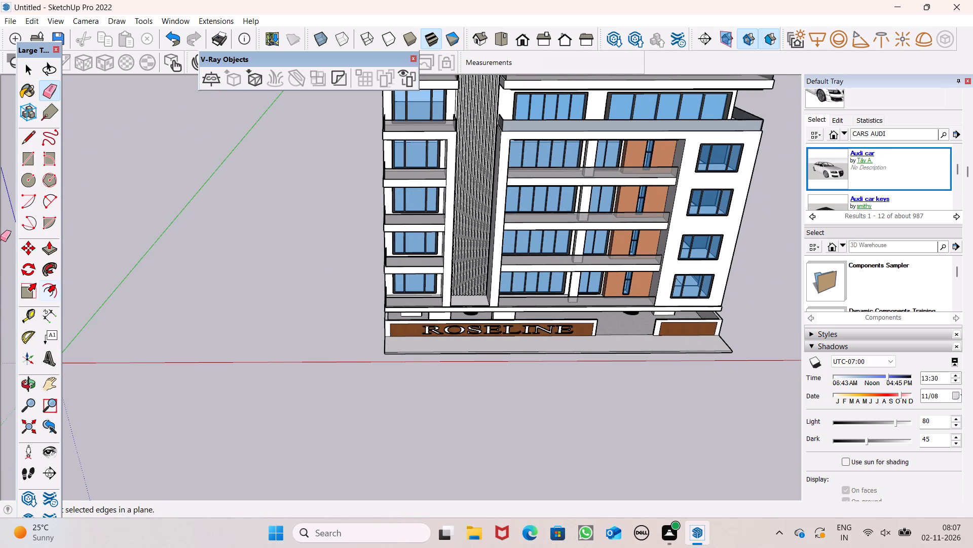
# Draw a rectangle about 72' 10" by 8' 7" on the paved strip, starting at the base of the ROSELINE wall.
pyautogui.click(22, 161)
pyautogui.scroll(-2, 143, 227)
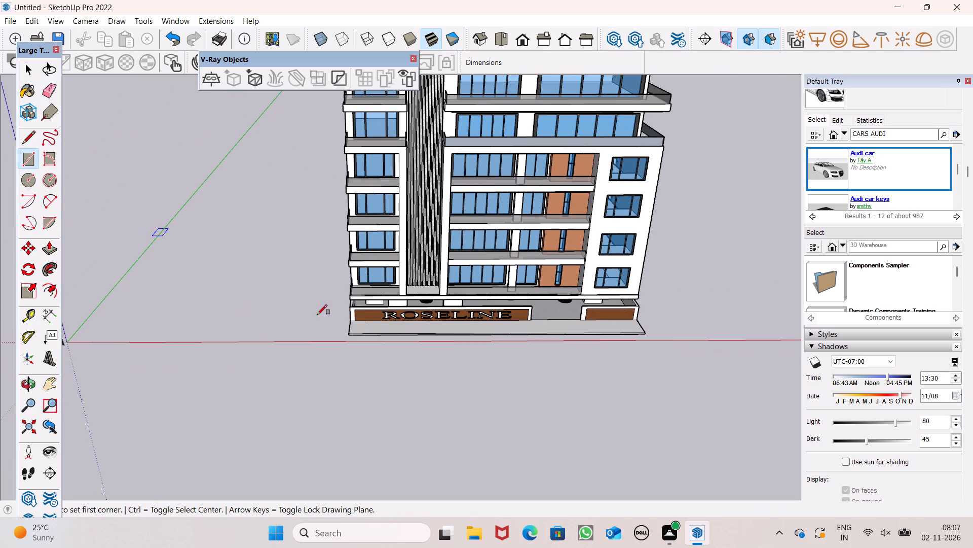
pyautogui.moveTo(358, 372); pyautogui.dragTo(361, 398, button='middle')
pyautogui.scroll(7, 386, 323)
pyautogui.moveTo(535, 374); pyautogui.dragTo(527, 381, button='middle')
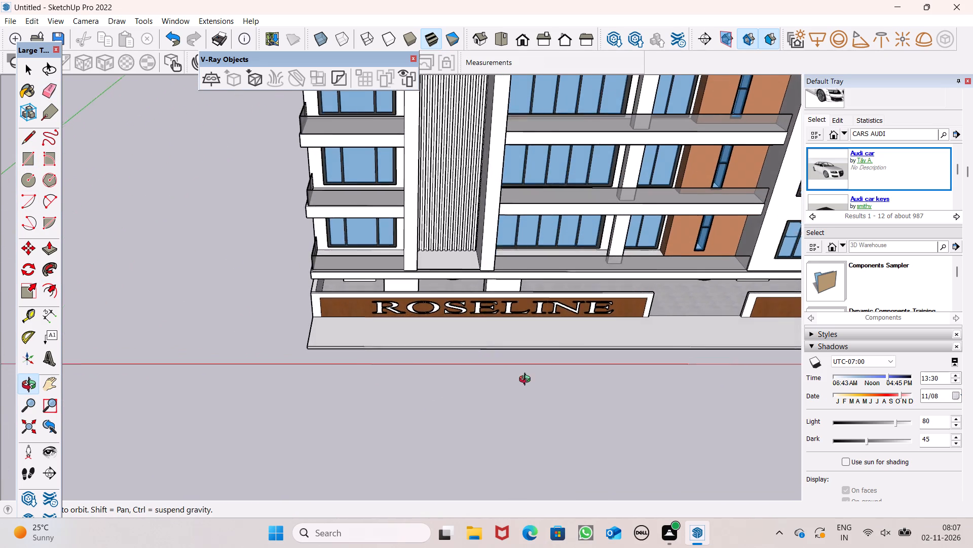
pyautogui.moveTo(527, 381); pyautogui.dragTo(518, 381, button='middle')
pyautogui.scroll(6, 370, 337)
pyautogui.click(321, 304)
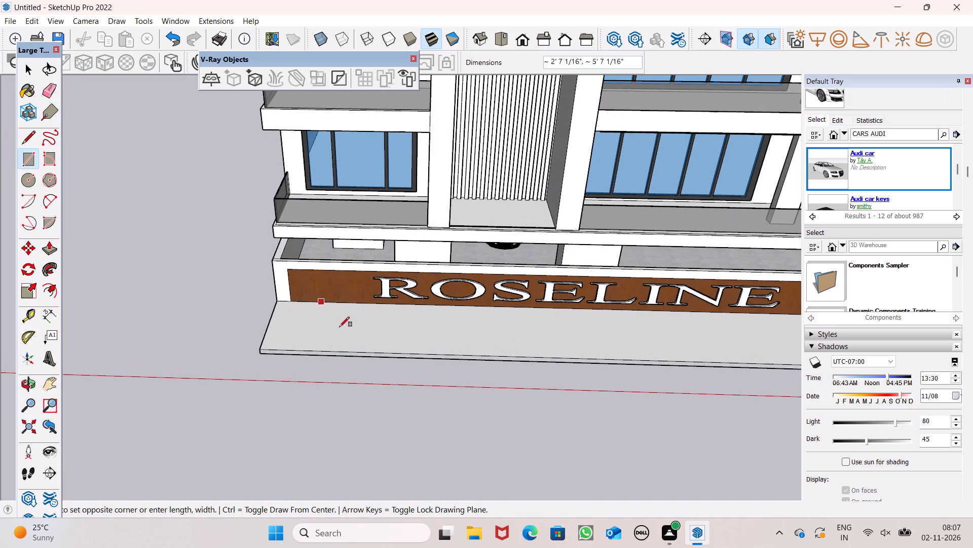
pyautogui.scroll(-3, 406, 334)
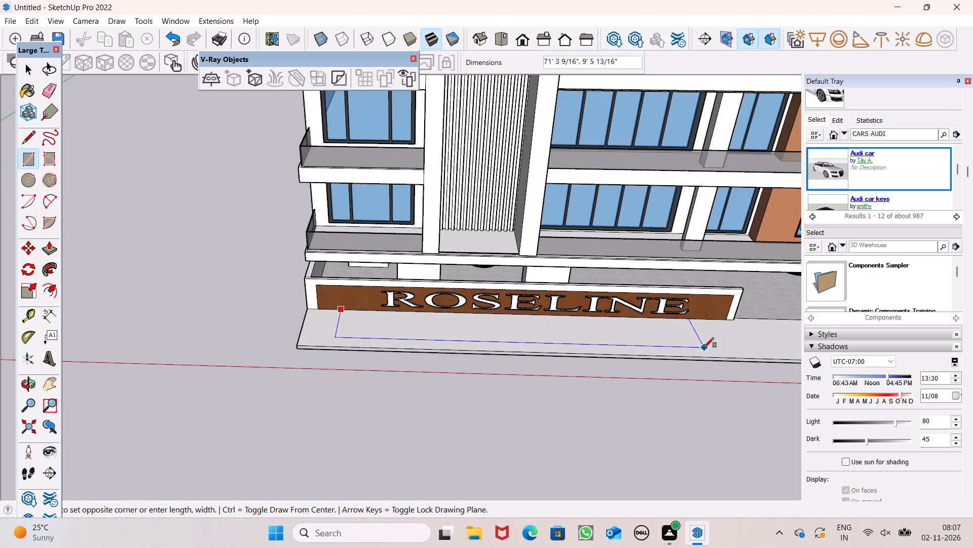
pyautogui.click(710, 345)
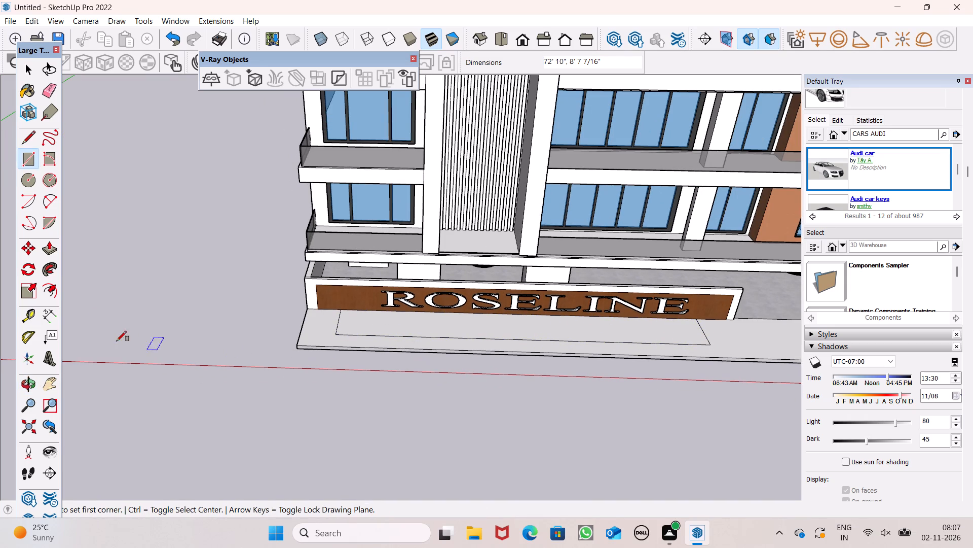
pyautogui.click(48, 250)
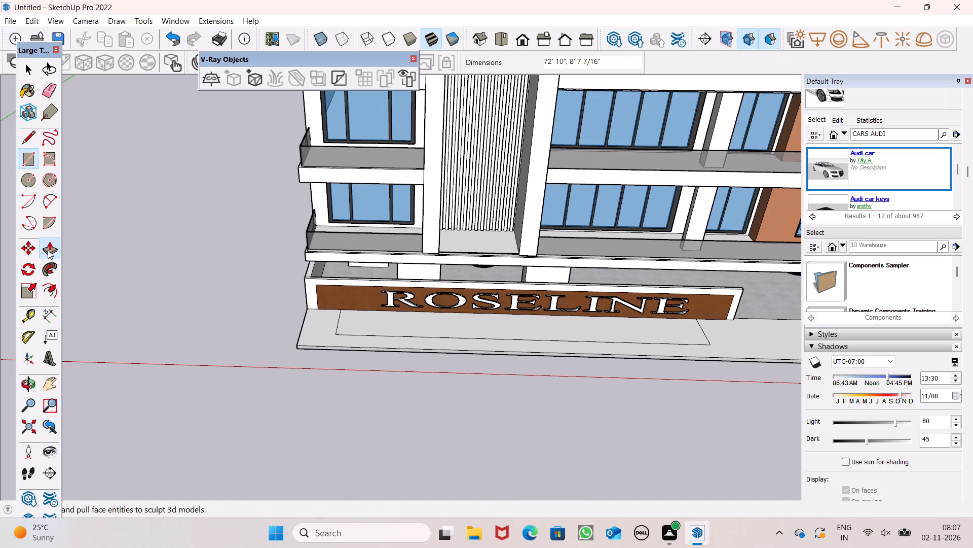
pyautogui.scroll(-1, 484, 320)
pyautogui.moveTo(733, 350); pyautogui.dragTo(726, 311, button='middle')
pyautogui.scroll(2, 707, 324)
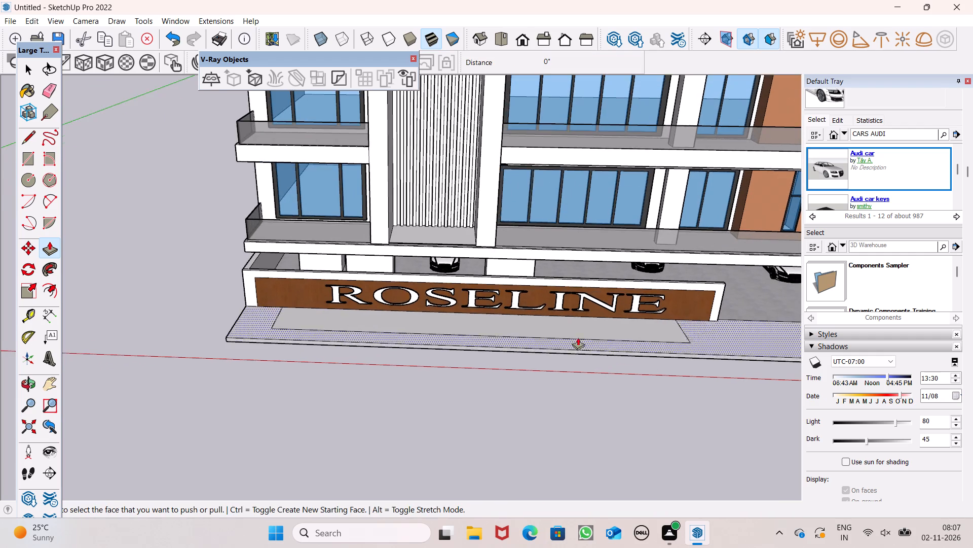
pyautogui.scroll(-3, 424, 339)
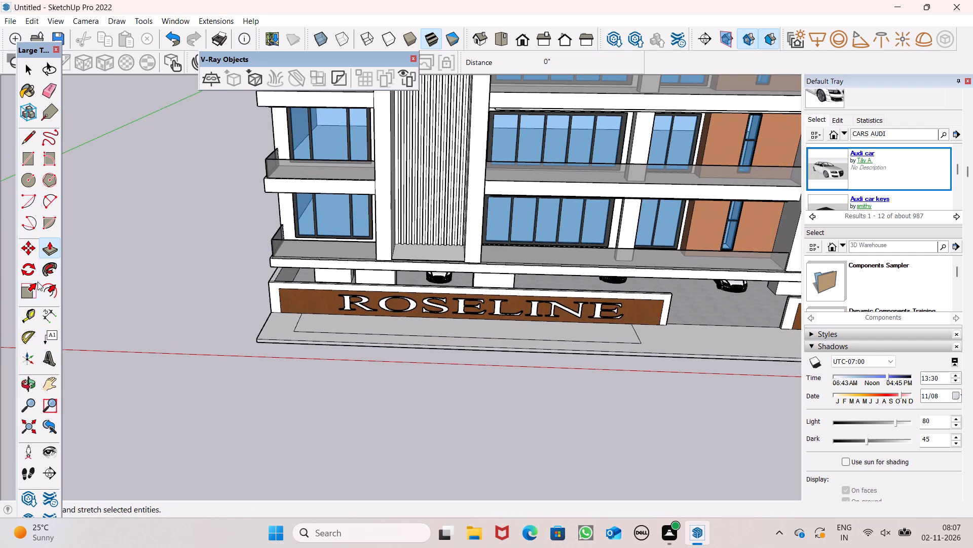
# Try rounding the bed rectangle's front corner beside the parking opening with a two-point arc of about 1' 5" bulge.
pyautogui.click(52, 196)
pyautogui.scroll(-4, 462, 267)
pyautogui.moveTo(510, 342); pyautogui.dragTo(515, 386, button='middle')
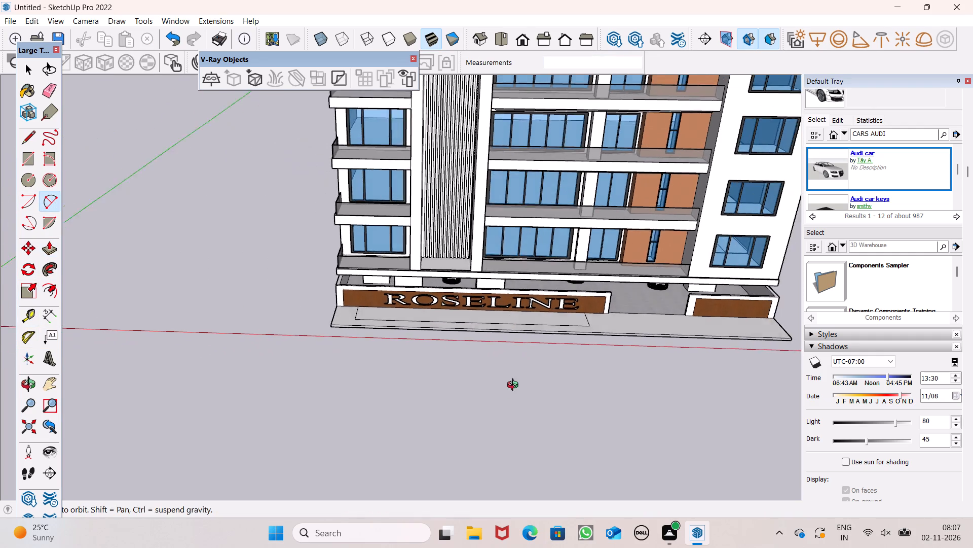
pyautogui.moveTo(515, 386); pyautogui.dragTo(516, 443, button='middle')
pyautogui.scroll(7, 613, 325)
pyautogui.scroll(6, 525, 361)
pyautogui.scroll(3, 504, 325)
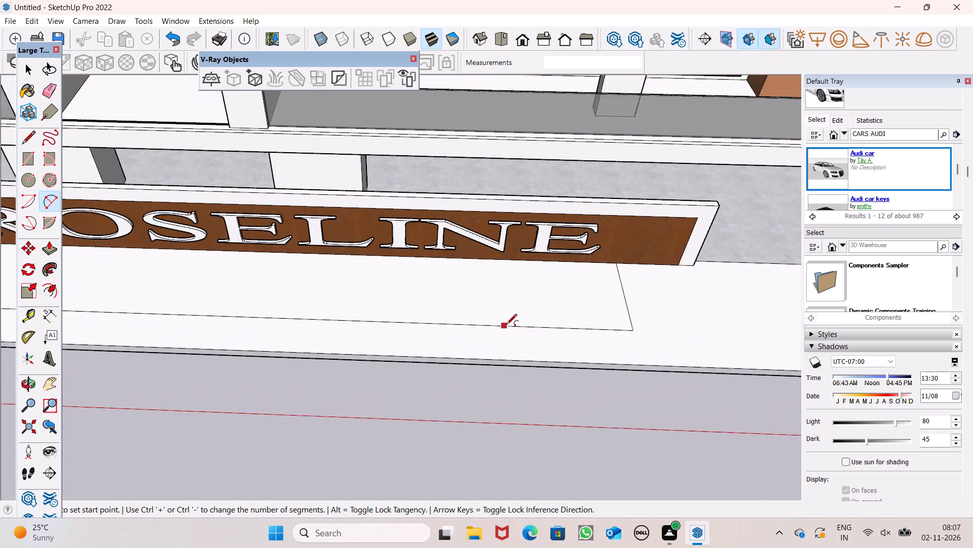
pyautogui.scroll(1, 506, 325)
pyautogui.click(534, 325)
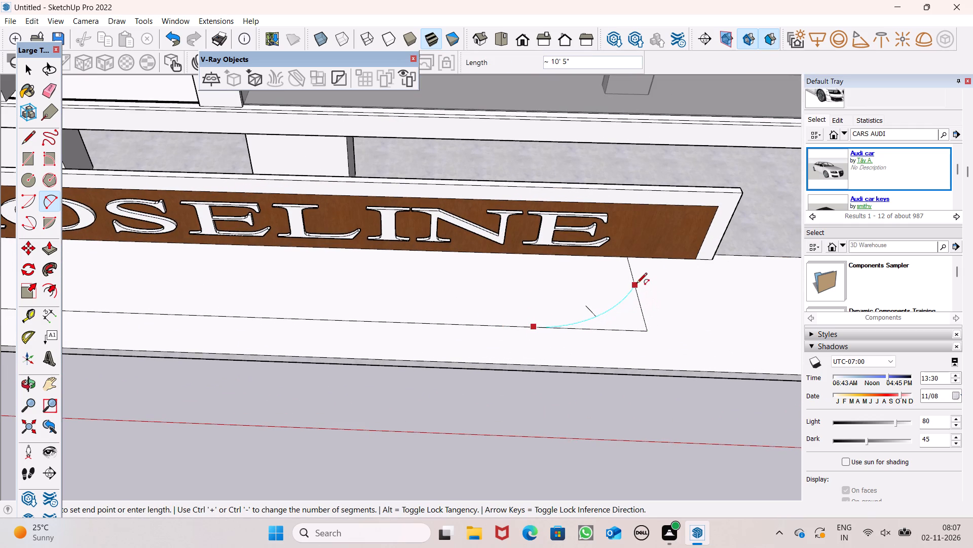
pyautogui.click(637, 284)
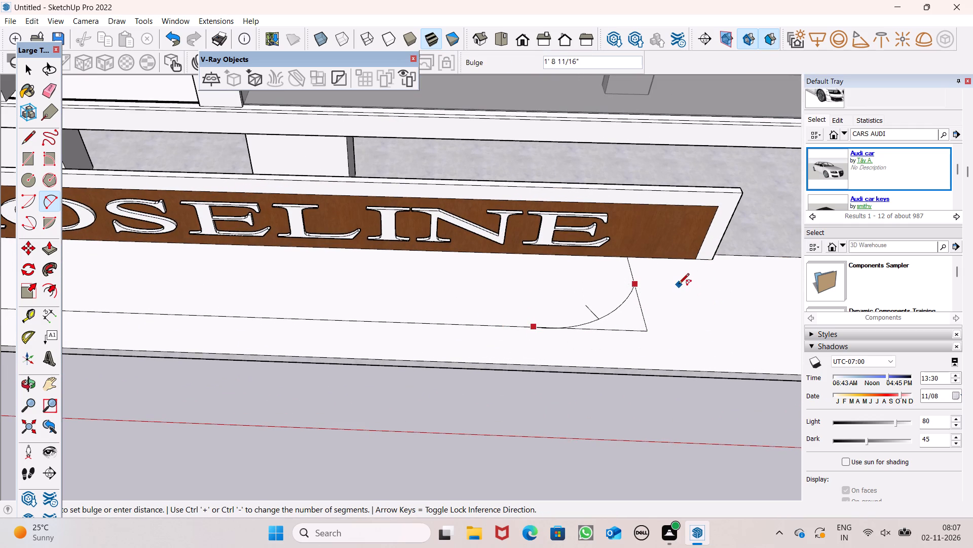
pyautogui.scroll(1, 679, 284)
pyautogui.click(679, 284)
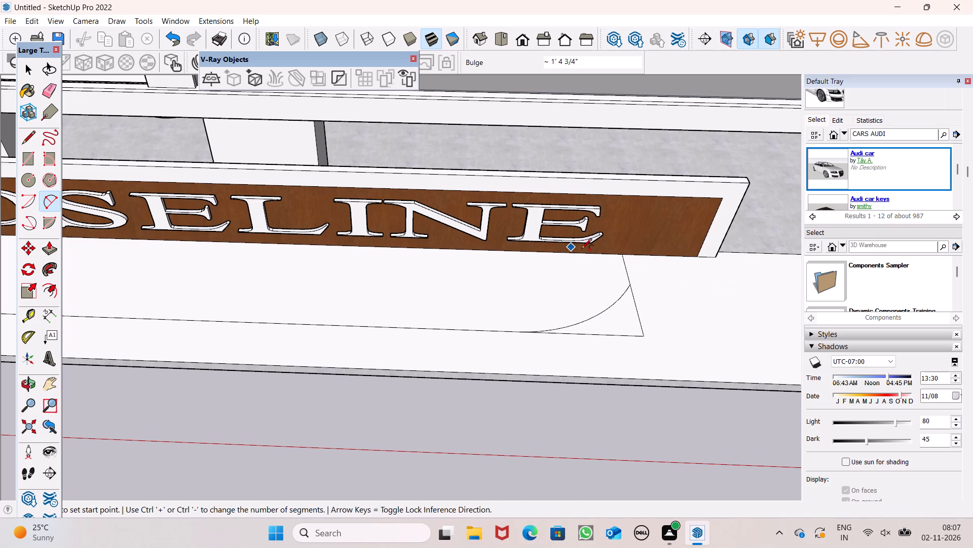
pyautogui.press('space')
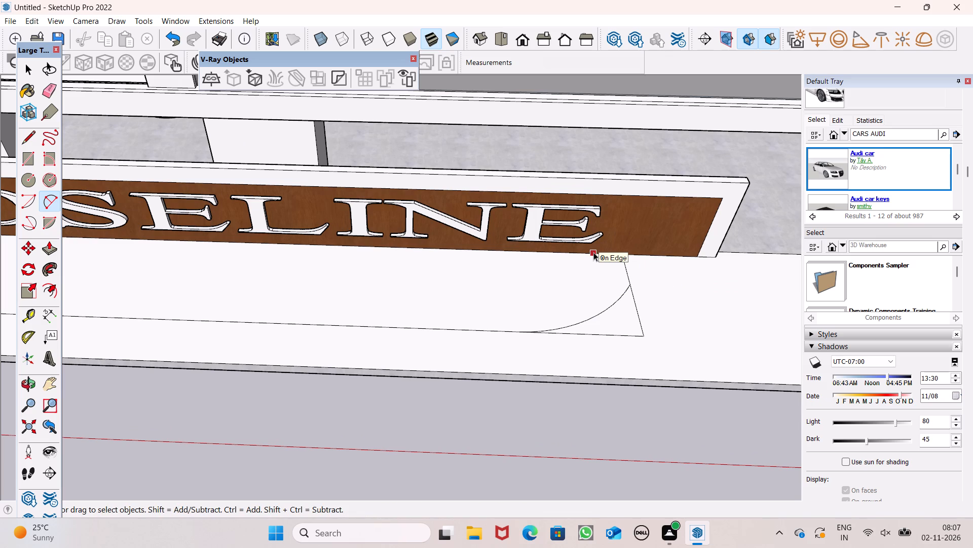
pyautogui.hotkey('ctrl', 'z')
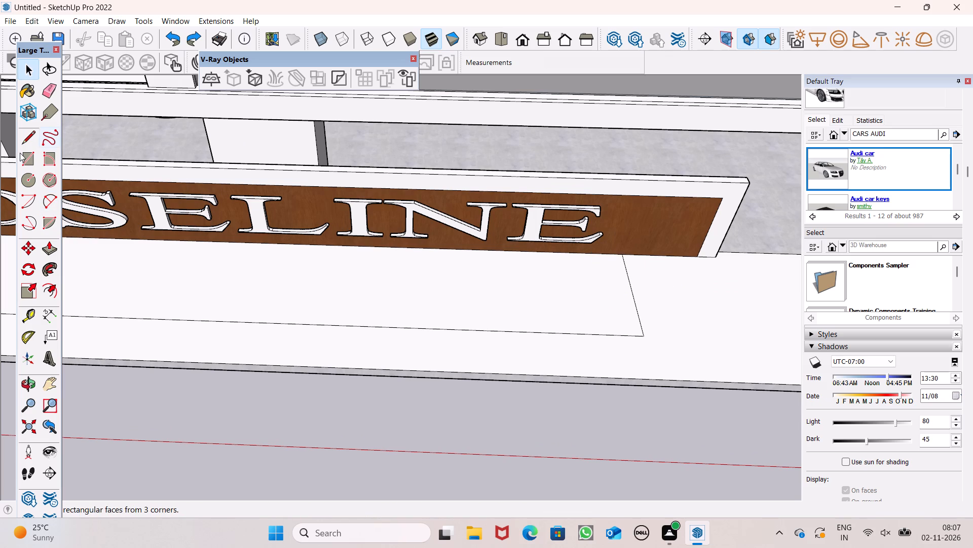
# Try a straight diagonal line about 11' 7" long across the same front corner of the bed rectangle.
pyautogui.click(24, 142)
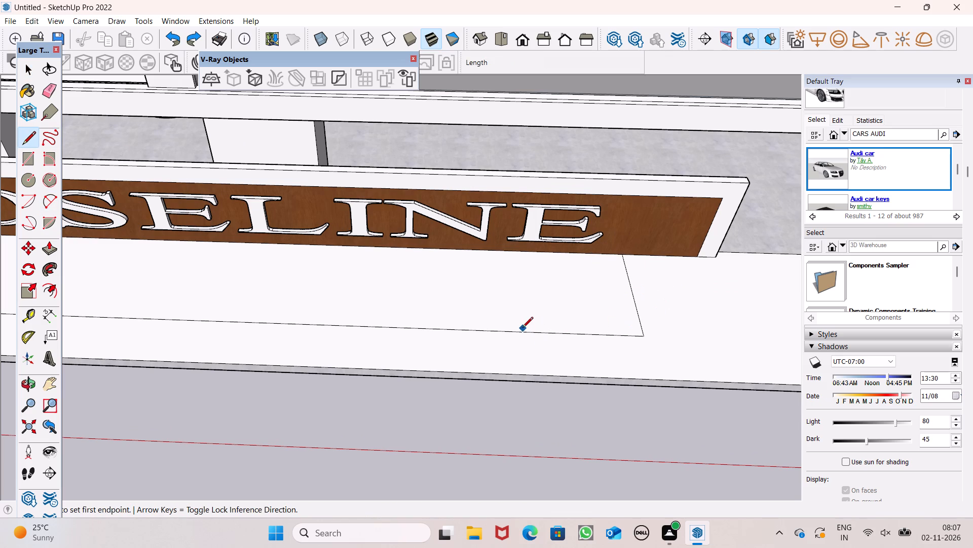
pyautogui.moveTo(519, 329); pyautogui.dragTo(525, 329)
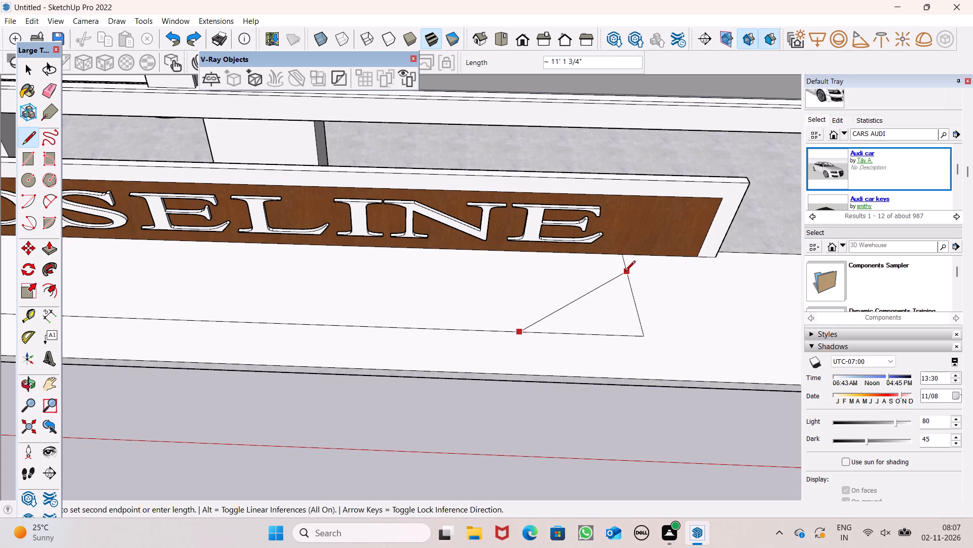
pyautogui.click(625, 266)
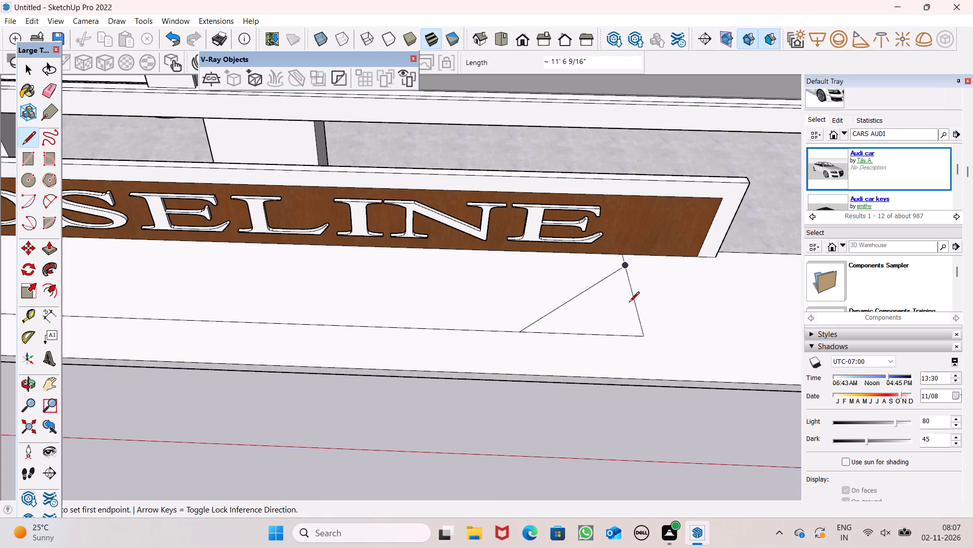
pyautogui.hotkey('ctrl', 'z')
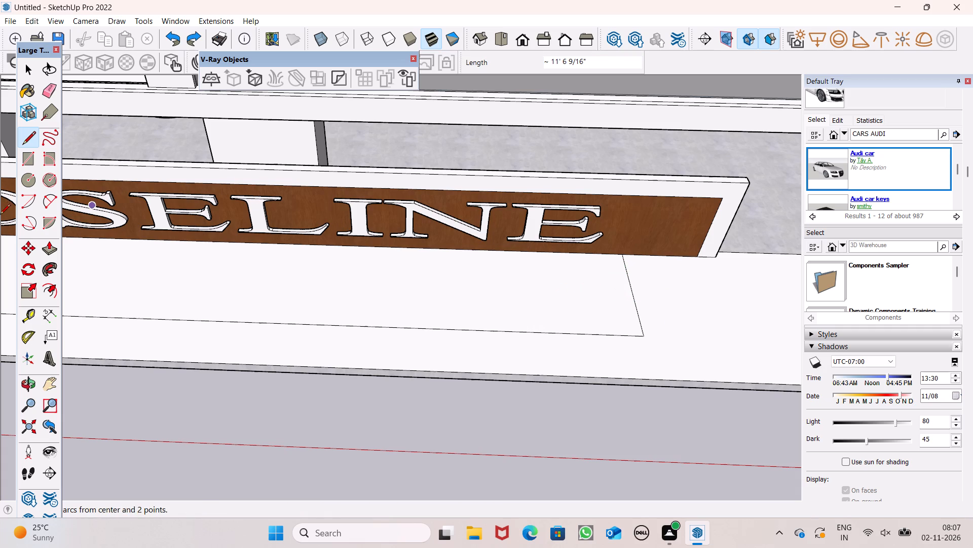
# Draw a two-point arc with about 2' bulge from the bed's front edge to its corner at the wall, beside the parking opening.
pyautogui.click(44, 207)
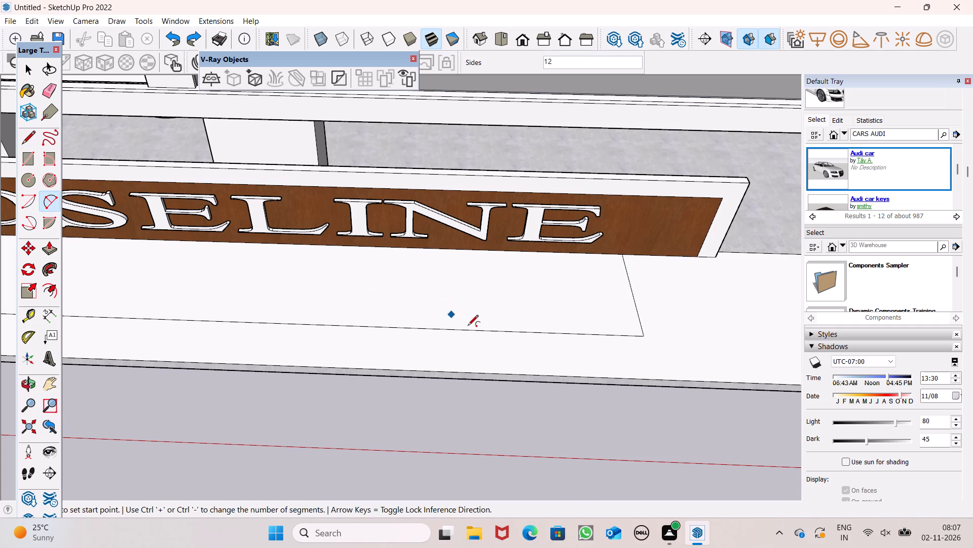
pyautogui.click(501, 330)
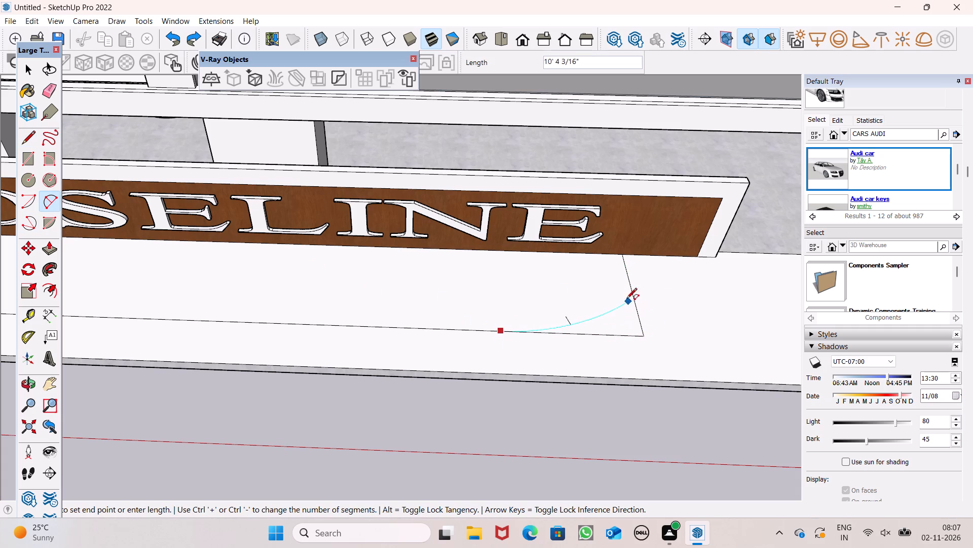
pyautogui.click(620, 258)
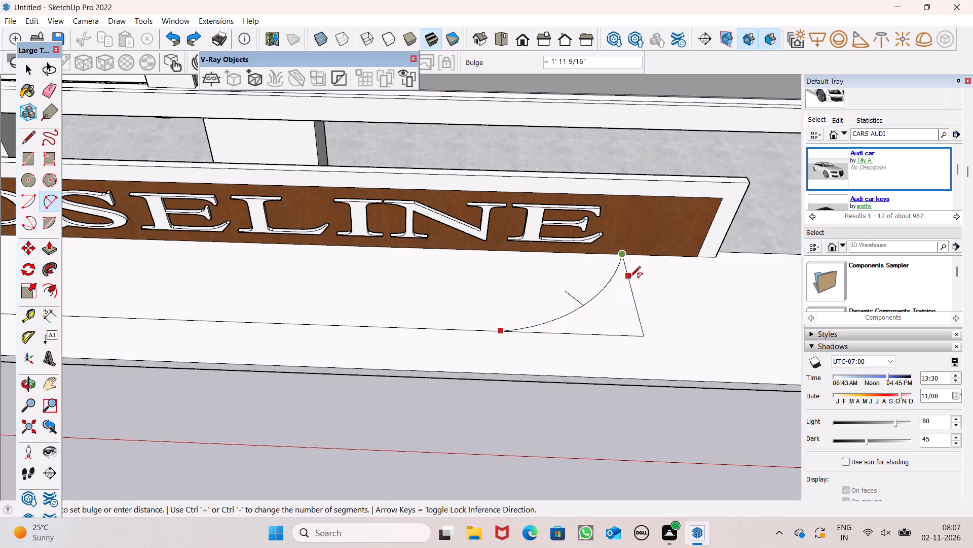
pyautogui.click(630, 278)
pyautogui.press('space')
# Erase the leftover straight edges outside the arc at the bed's rounded corner.
pyautogui.scroll(-8, 628, 252)
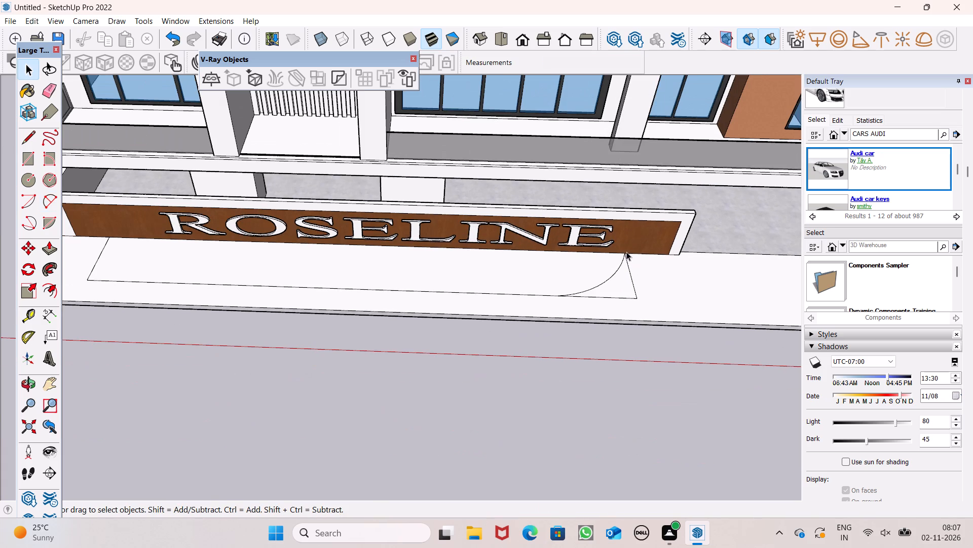
pyautogui.click(49, 87)
pyautogui.moveTo(629, 303); pyautogui.dragTo(630, 293)
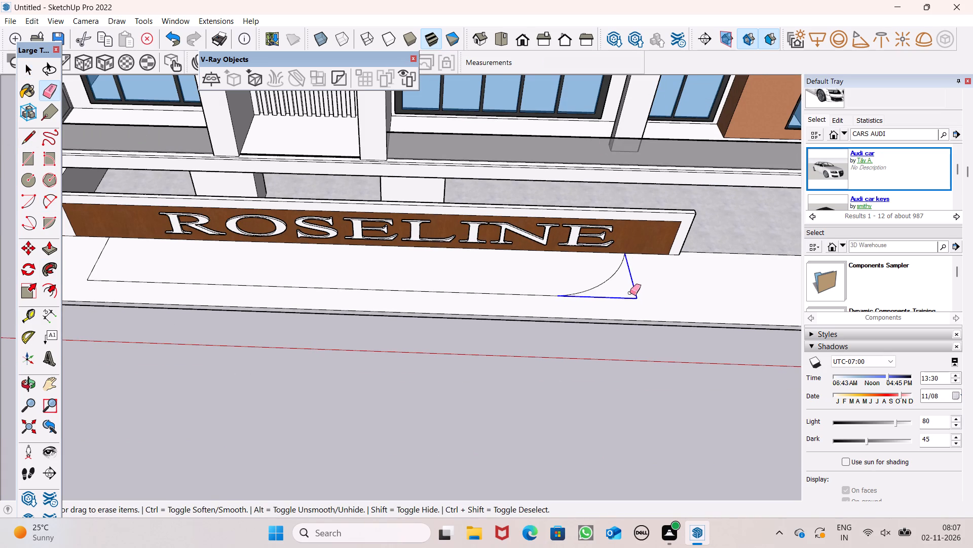
pyautogui.moveTo(630, 293); pyautogui.dragTo(629, 294)
pyautogui.press('space')
# Offset the bed outline inward by about 1' 1" to form a border around it.
pyautogui.scroll(-15, 705, 280)
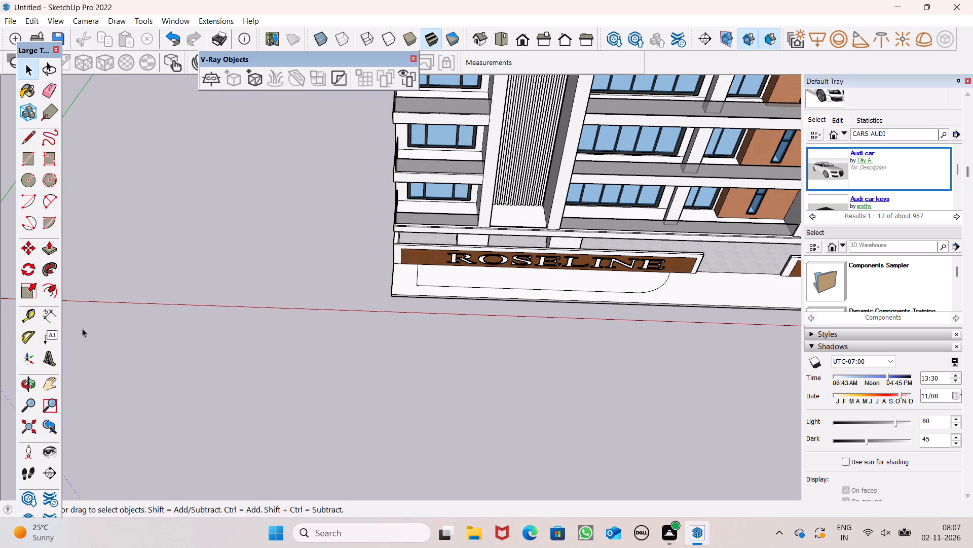
pyautogui.click(58, 288)
pyautogui.scroll(5, 339, 284)
pyautogui.scroll(4, 443, 290)
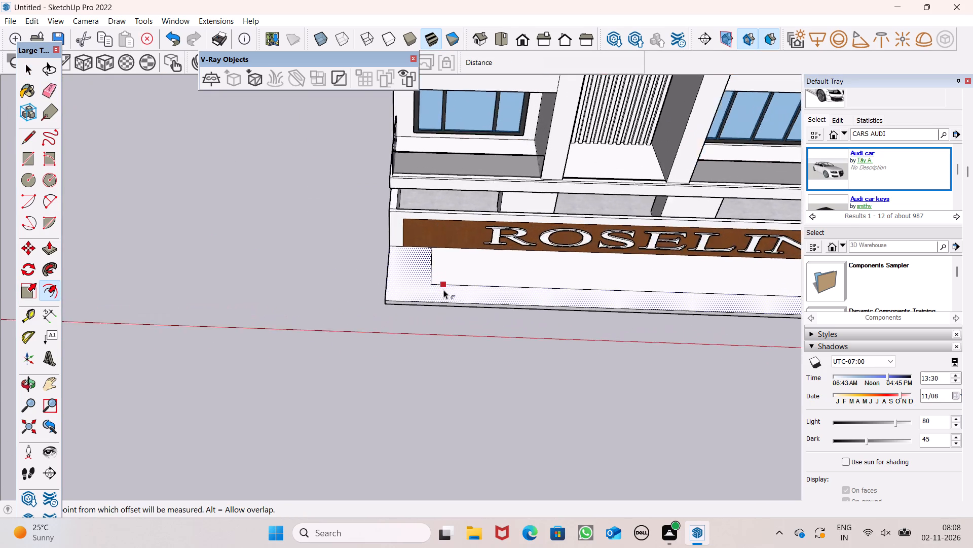
pyautogui.scroll(4, 443, 290)
pyautogui.moveTo(441, 278); pyautogui.dragTo(442, 270)
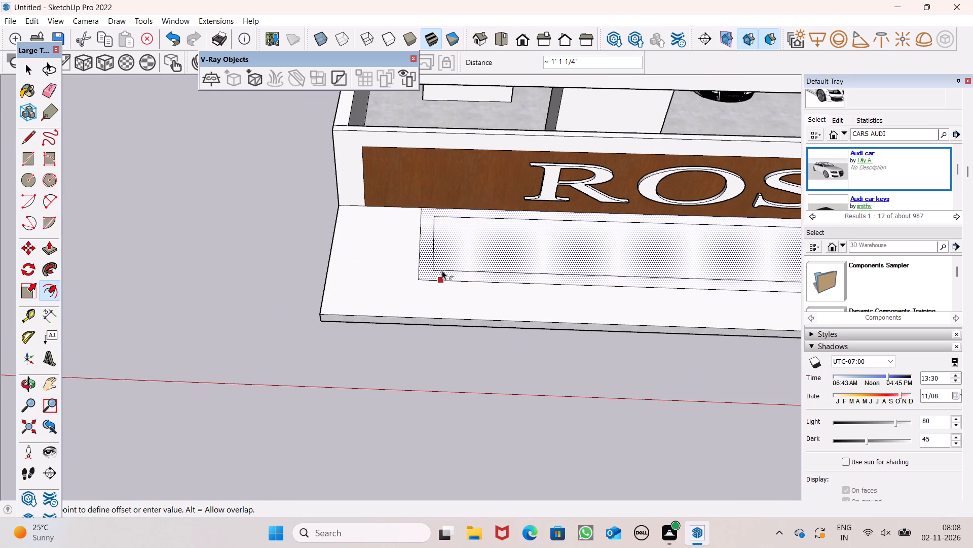
pyautogui.moveTo(442, 270); pyautogui.dragTo(440, 270)
pyautogui.scroll(-6, 357, 258)
pyautogui.press('space')
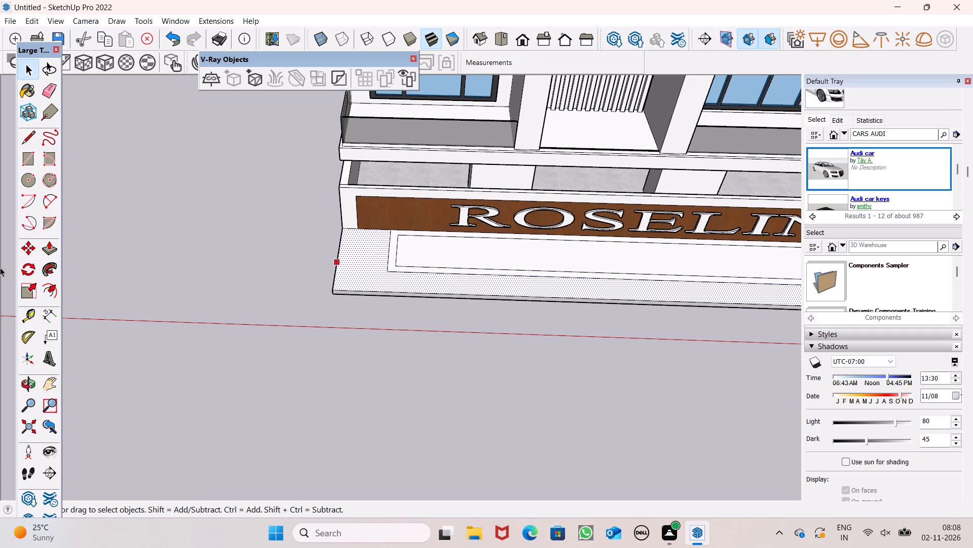
# Push/pull the border face around the bed up about 9" to form a raised kerb.
pyautogui.click(45, 252)
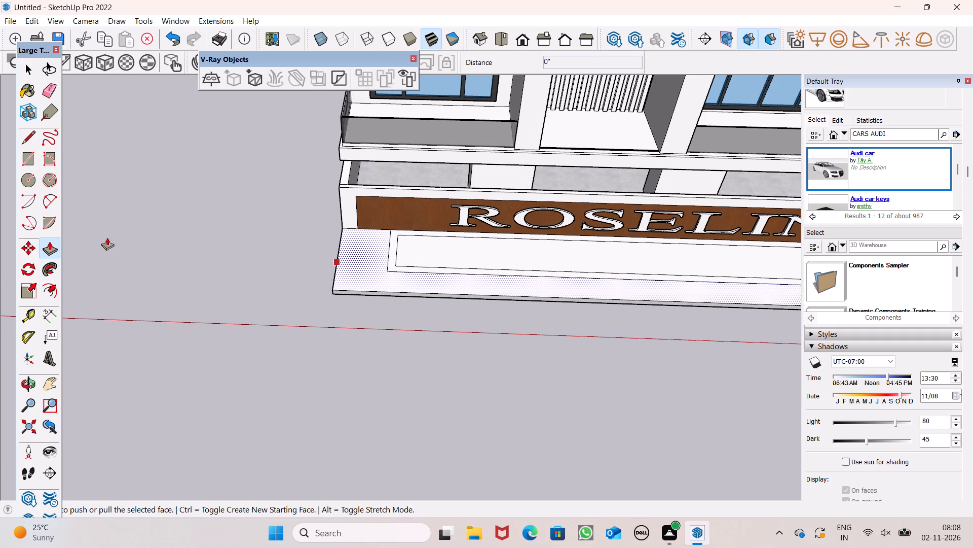
pyautogui.scroll(6, 398, 229)
pyautogui.press('space')
pyautogui.click(271, 229)
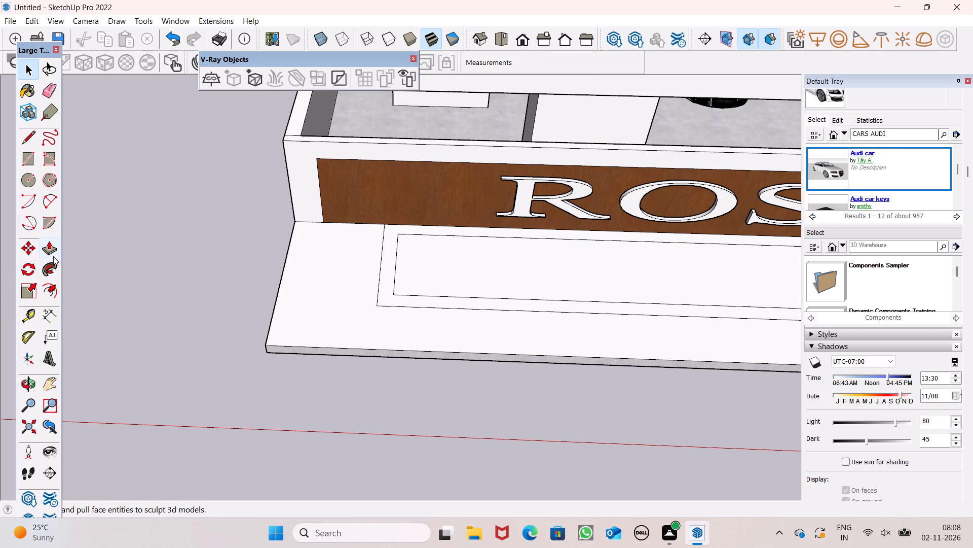
pyautogui.click(47, 244)
pyautogui.scroll(5, 403, 300)
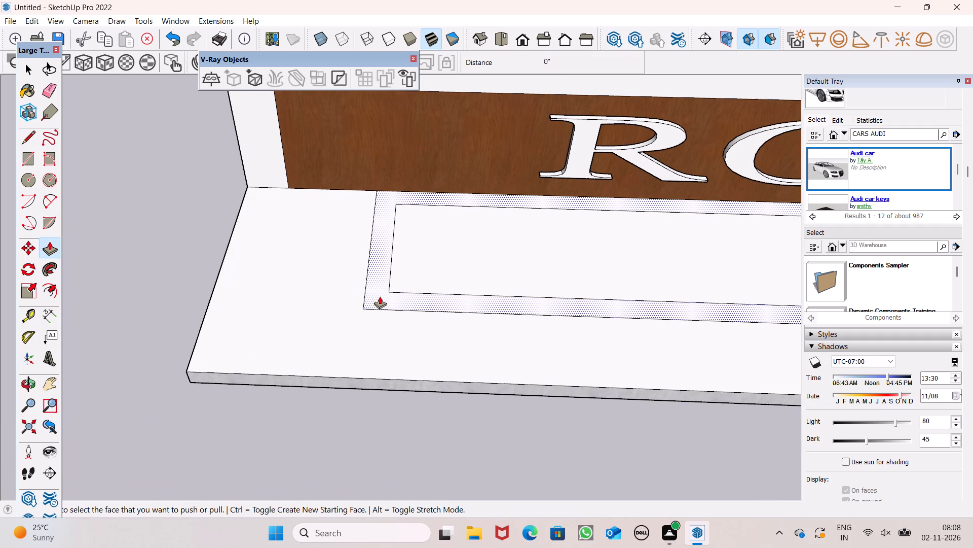
pyautogui.moveTo(379, 296); pyautogui.dragTo(373, 284)
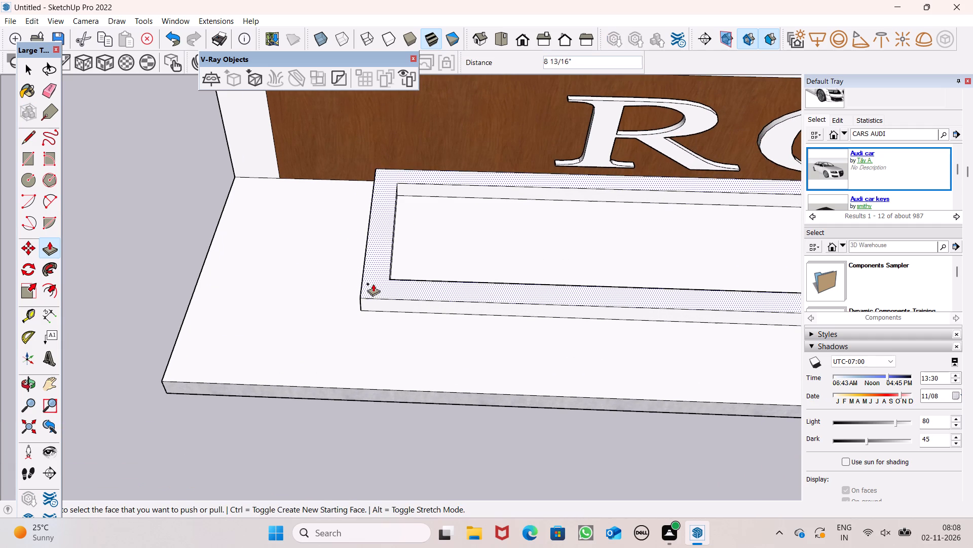
pyautogui.scroll(-6, 357, 272)
pyautogui.press('space')
# Paint the bed's inner face with Grass Dark Green from the Landscaping, Fencing and Vegetation materials.
pyautogui.moveTo(441, 433); pyautogui.dragTo(449, 300, button='middle')
pyautogui.scroll(-3, 446, 311)
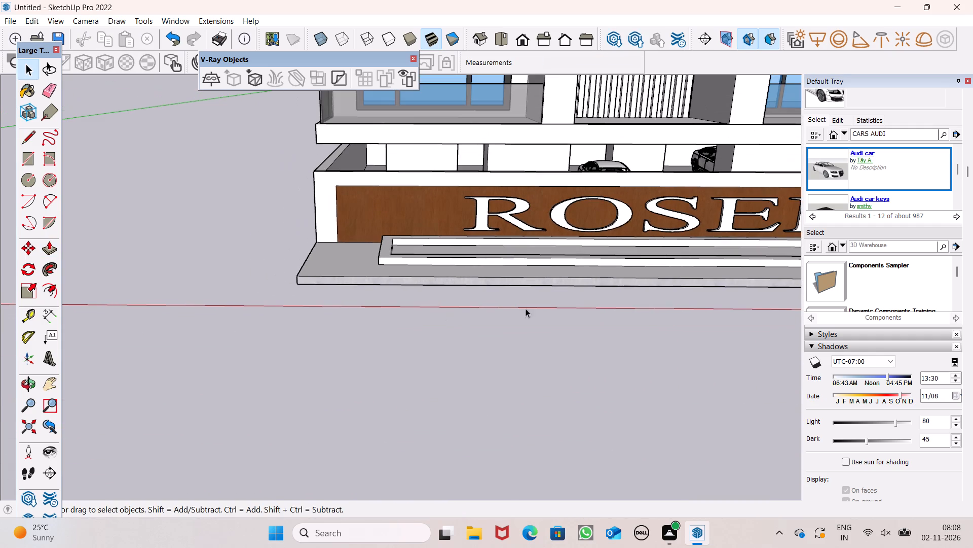
pyautogui.scroll(-10, 909, 273)
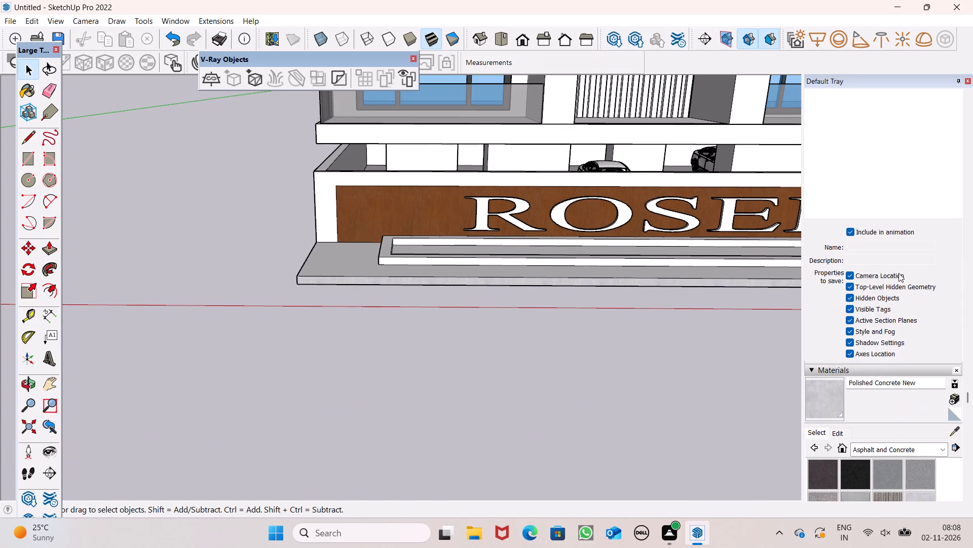
pyautogui.scroll(-3, 901, 315)
pyautogui.click(895, 266)
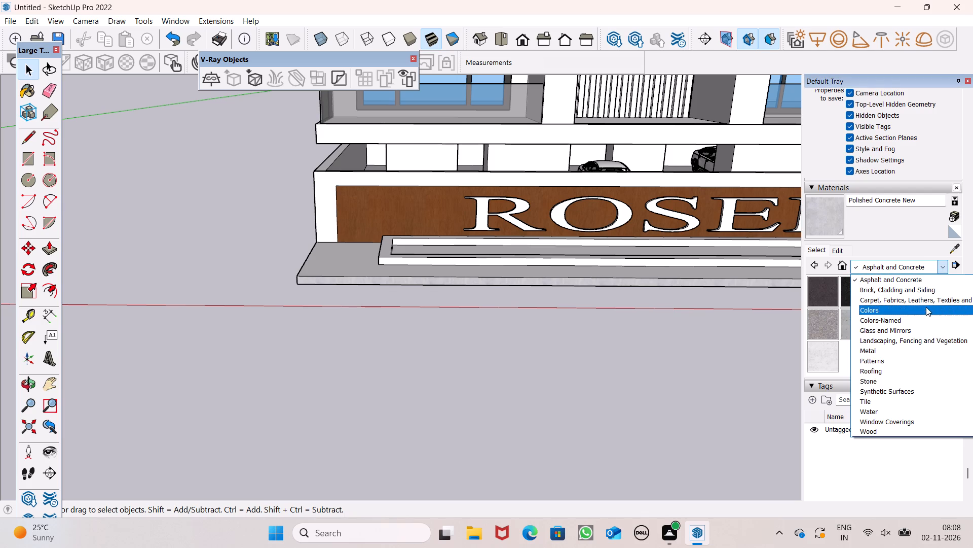
pyautogui.click(927, 340)
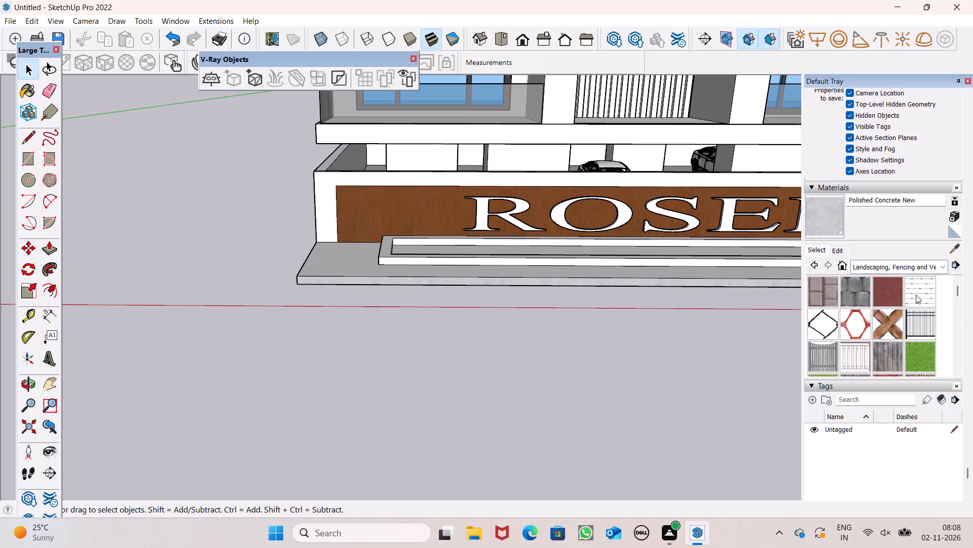
pyautogui.click(927, 361)
pyautogui.moveTo(397, 266); pyautogui.dragTo(408, 316, button='middle')
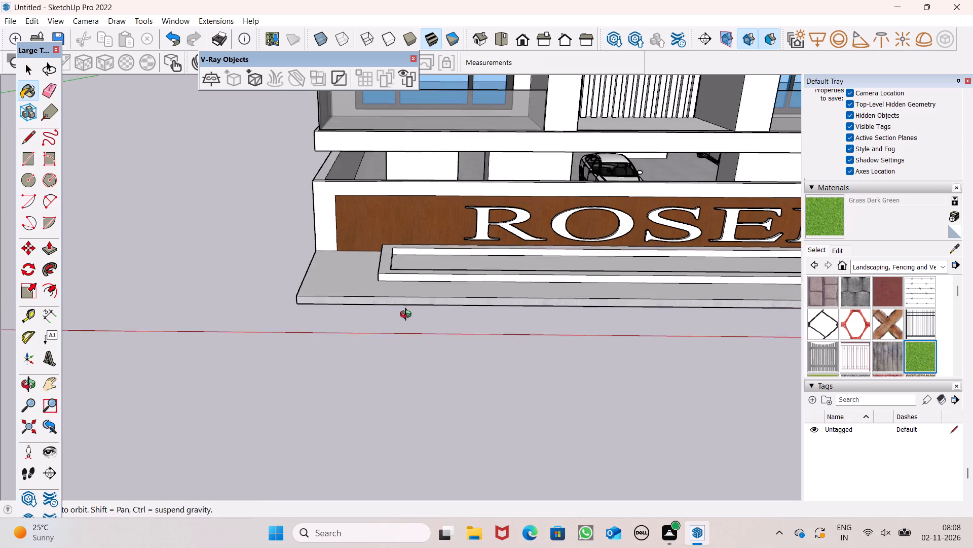
pyautogui.moveTo(408, 316); pyautogui.dragTo(408, 327, button='middle')
pyautogui.scroll(5, 403, 307)
pyautogui.click(414, 291)
# Search the 3D Warehouse component library for trees, replacing the CARS AUDI search.
pyautogui.scroll(-4, 411, 292)
pyautogui.moveTo(505, 377); pyautogui.dragTo(427, 255, button='middle')
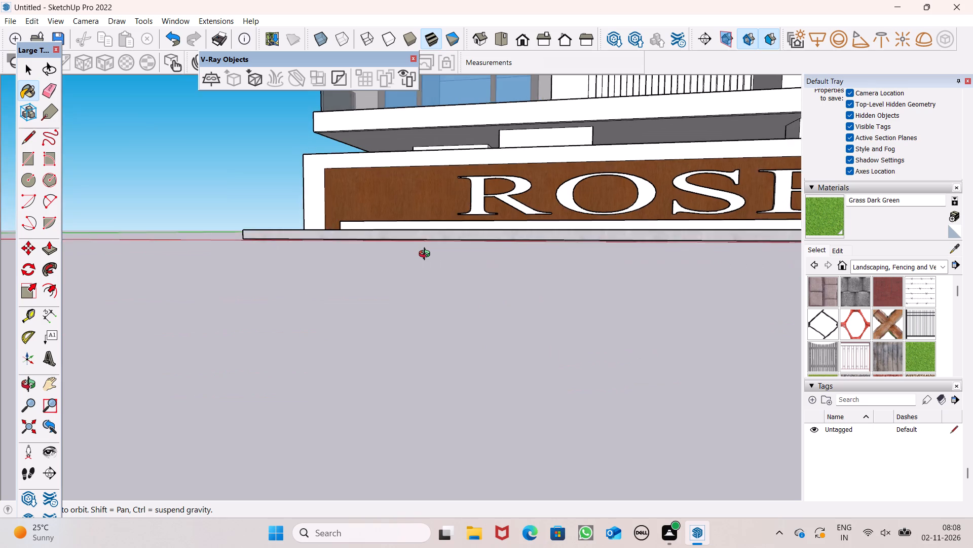
pyautogui.moveTo(427, 255); pyautogui.dragTo(424, 291, button='middle')
pyautogui.scroll(7, 870, 309)
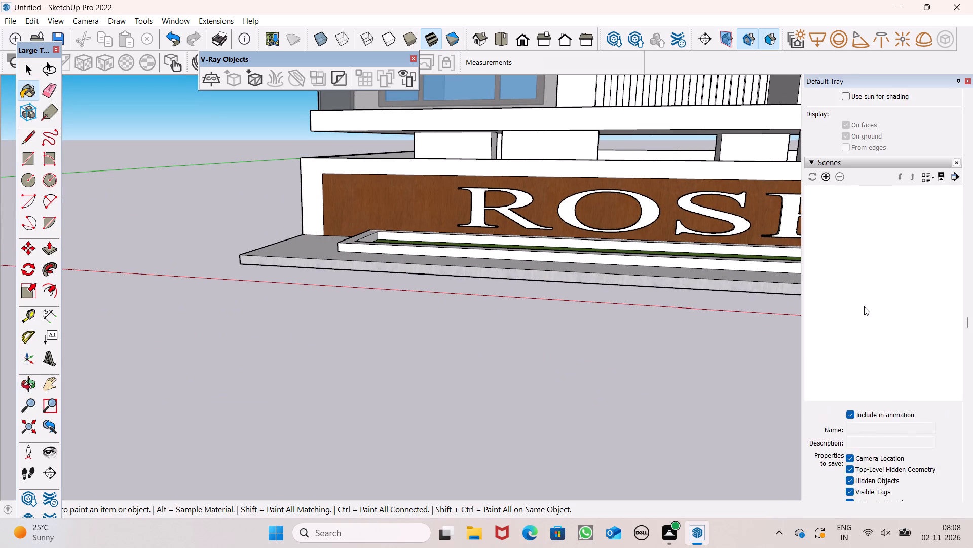
pyautogui.scroll(16, 864, 306)
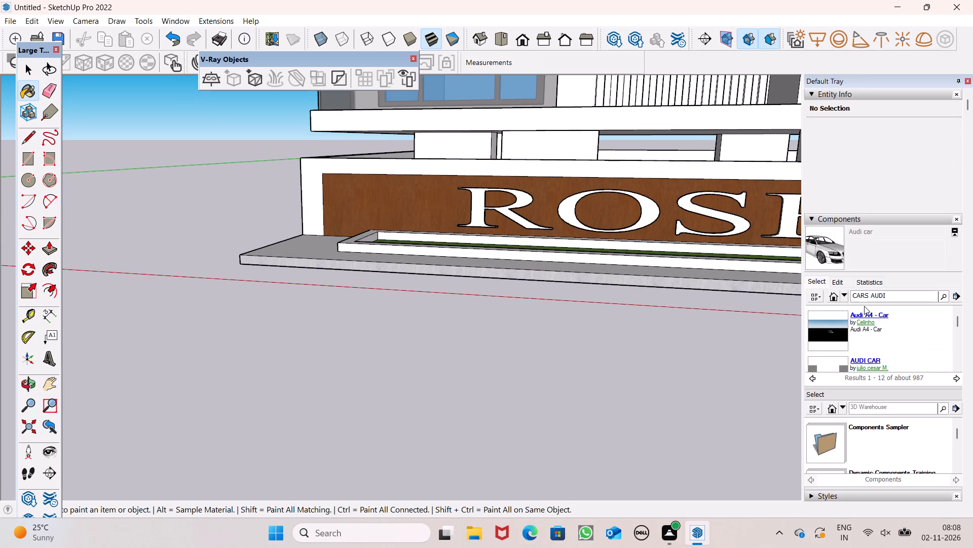
pyautogui.scroll(1, 864, 306)
pyautogui.click(890, 296)
pyautogui.press('BackSpace')
pyautogui.press('BackSpace')
pyautogui.press('BackSpace')
pyautogui.press('BackSpace')
pyautogui.press('BackSpace')
pyautogui.press('BackSpace')
pyautogui.press('BackSpace')
pyautogui.press('BackSpace')
pyautogui.press('BackSpace')
pyautogui.press('BackSpace')
pyautogui.press('BackSpace')
pyautogui.press('BackSpace')
pyautogui.press('BackSpace')
pyautogui.press('BackSpace')
pyautogui.press('BackSpace')
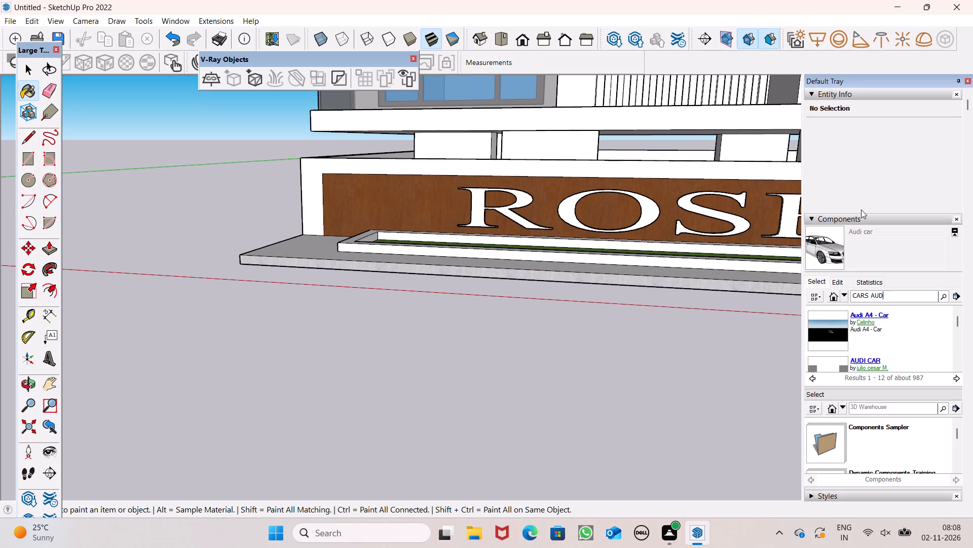
pyautogui.write('trees')
pyautogui.press('Return')
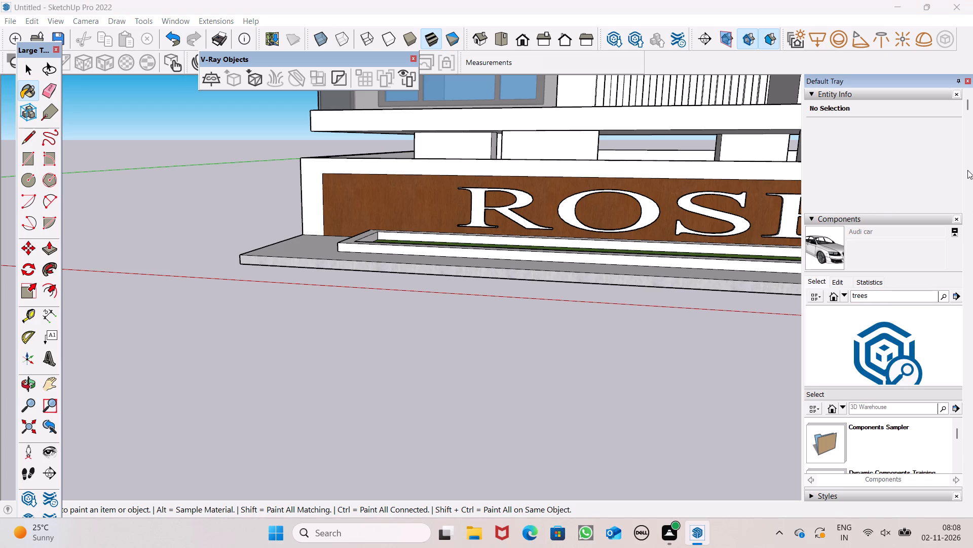
pyautogui.scroll(-1, 816, 169)
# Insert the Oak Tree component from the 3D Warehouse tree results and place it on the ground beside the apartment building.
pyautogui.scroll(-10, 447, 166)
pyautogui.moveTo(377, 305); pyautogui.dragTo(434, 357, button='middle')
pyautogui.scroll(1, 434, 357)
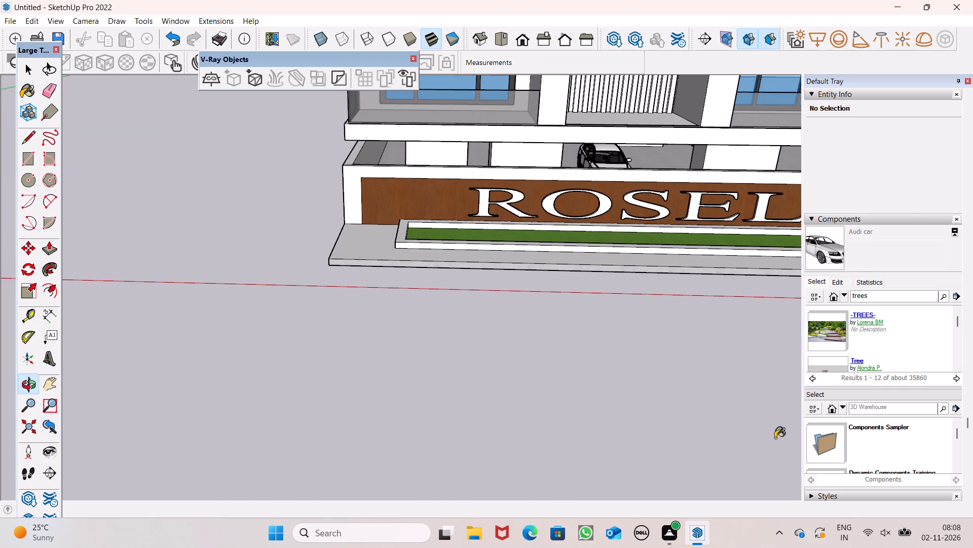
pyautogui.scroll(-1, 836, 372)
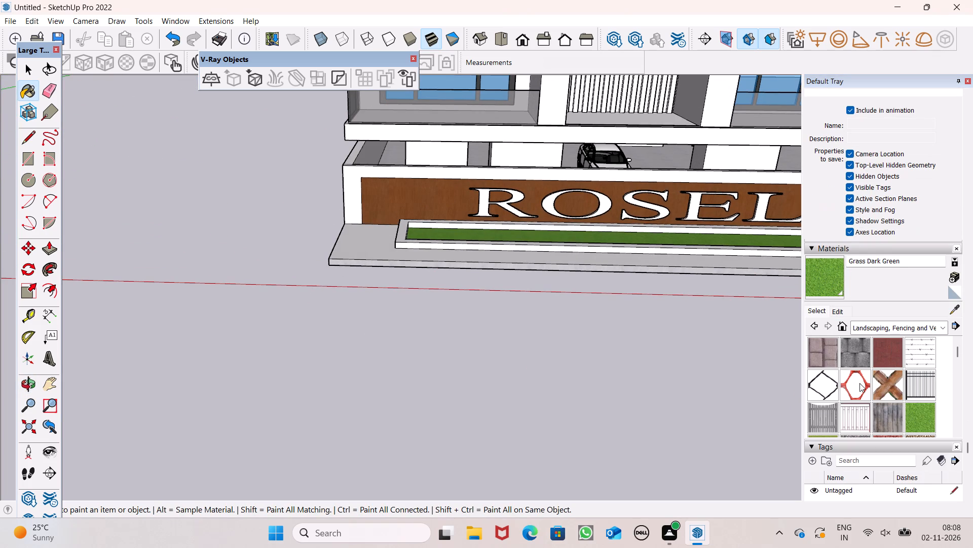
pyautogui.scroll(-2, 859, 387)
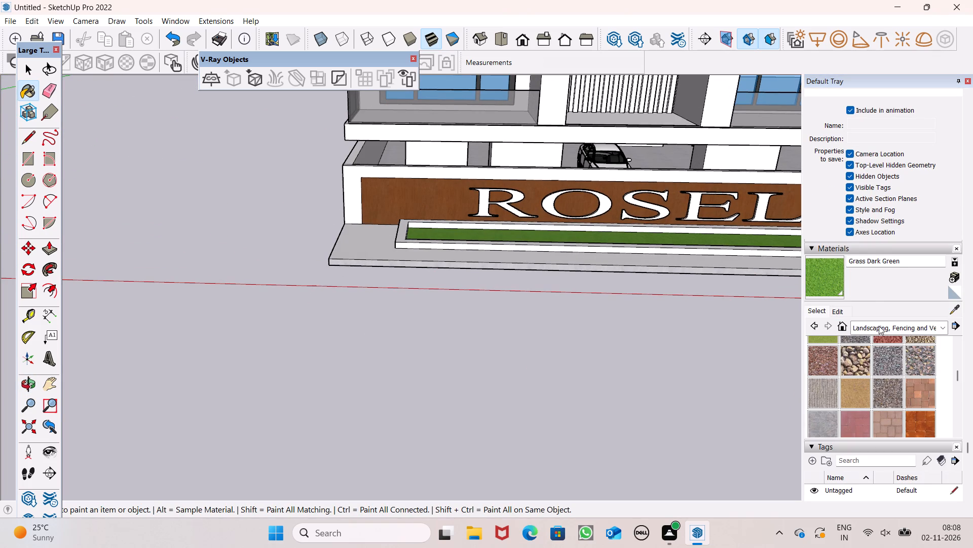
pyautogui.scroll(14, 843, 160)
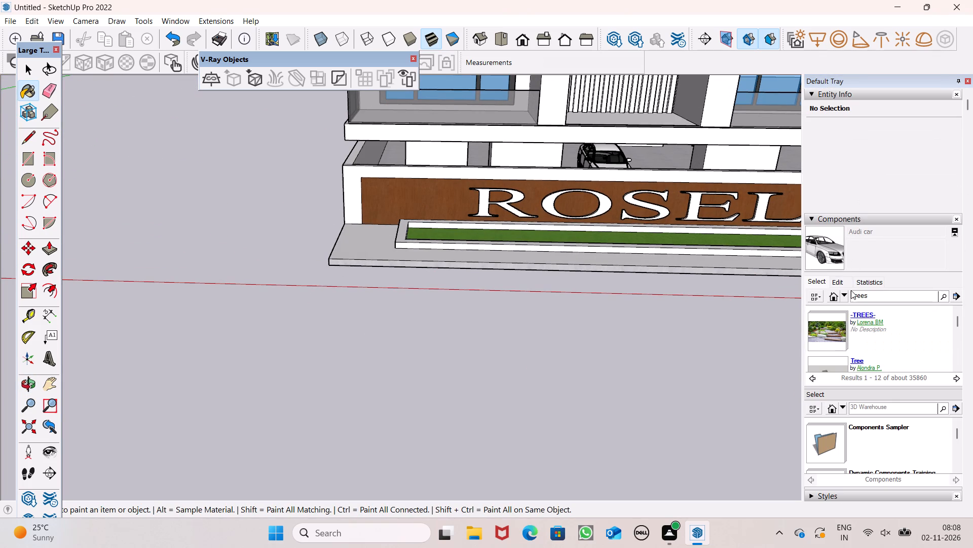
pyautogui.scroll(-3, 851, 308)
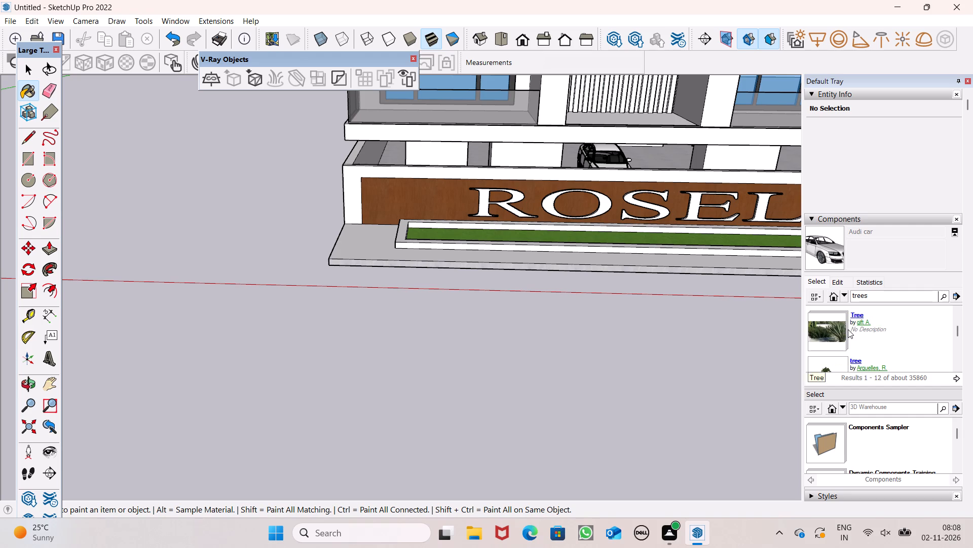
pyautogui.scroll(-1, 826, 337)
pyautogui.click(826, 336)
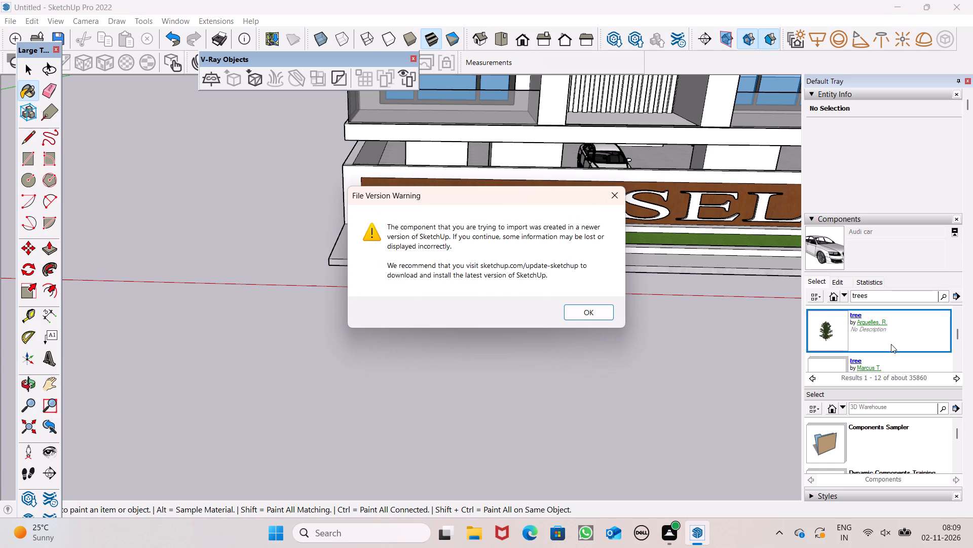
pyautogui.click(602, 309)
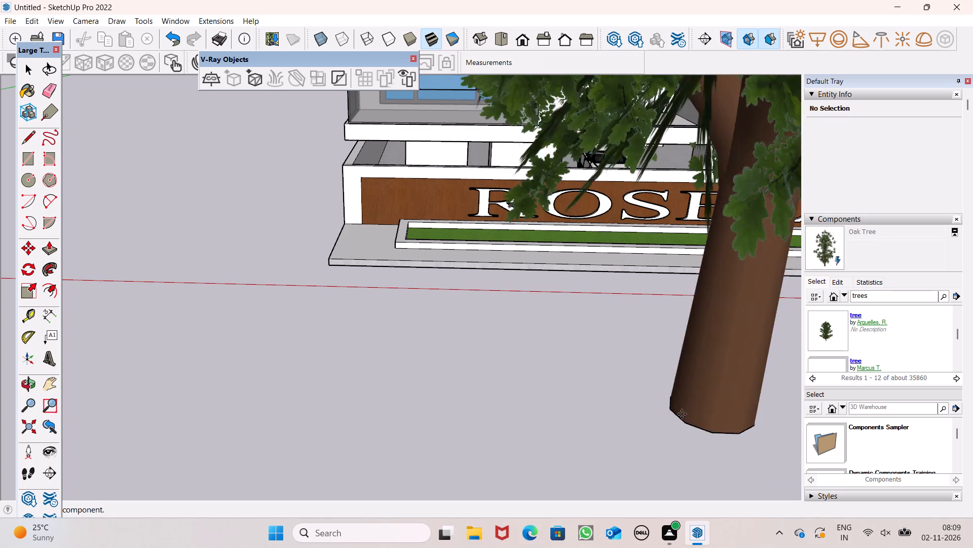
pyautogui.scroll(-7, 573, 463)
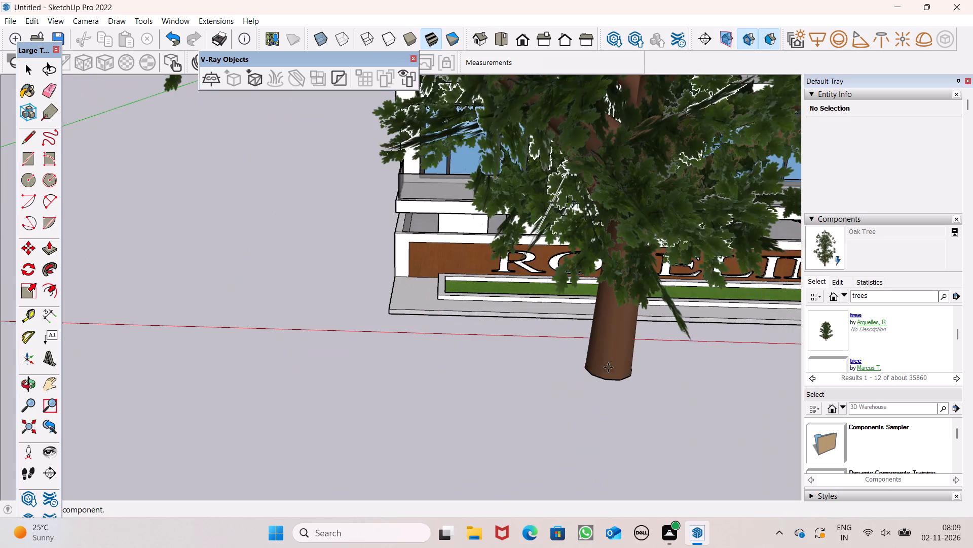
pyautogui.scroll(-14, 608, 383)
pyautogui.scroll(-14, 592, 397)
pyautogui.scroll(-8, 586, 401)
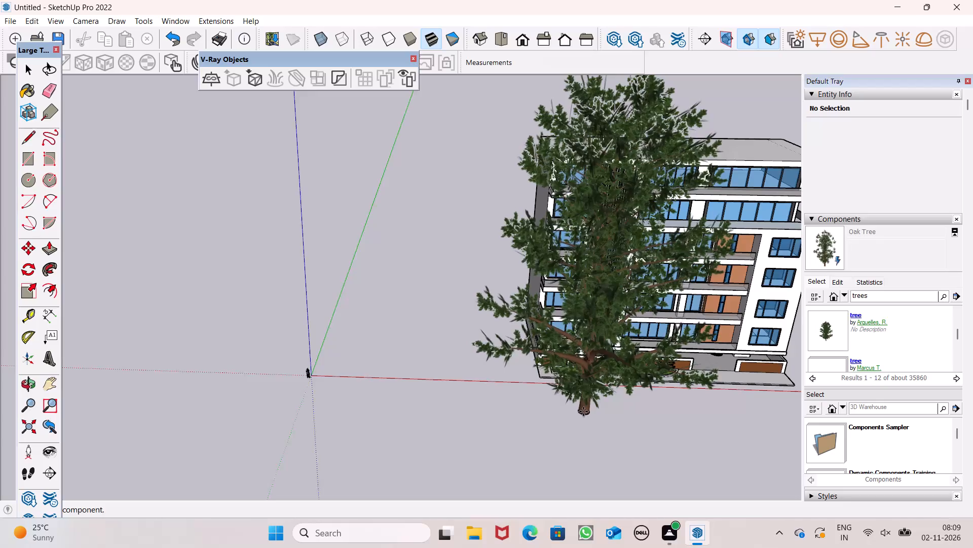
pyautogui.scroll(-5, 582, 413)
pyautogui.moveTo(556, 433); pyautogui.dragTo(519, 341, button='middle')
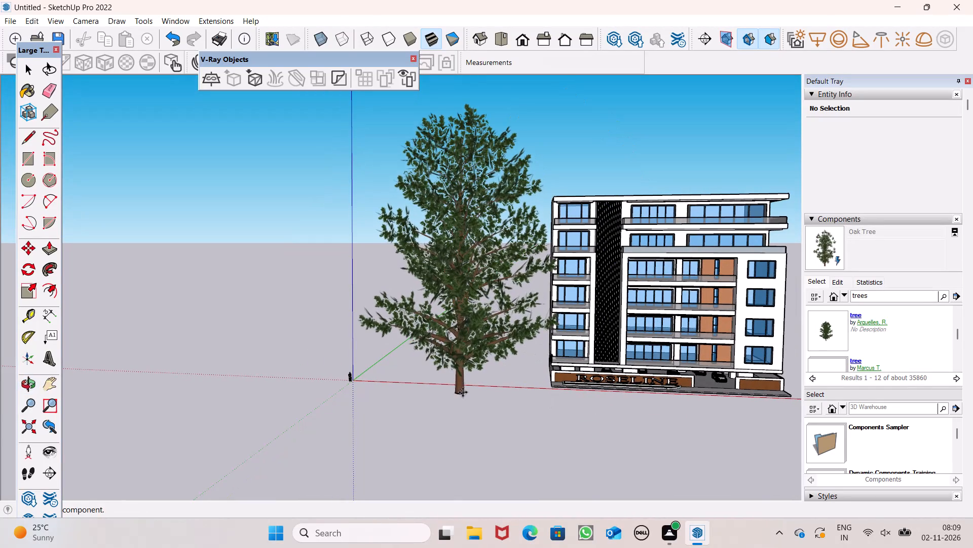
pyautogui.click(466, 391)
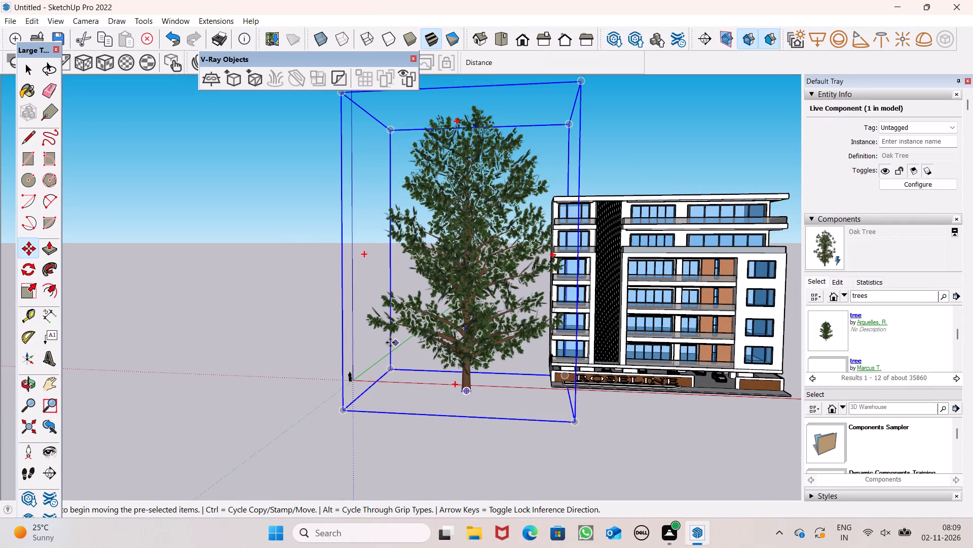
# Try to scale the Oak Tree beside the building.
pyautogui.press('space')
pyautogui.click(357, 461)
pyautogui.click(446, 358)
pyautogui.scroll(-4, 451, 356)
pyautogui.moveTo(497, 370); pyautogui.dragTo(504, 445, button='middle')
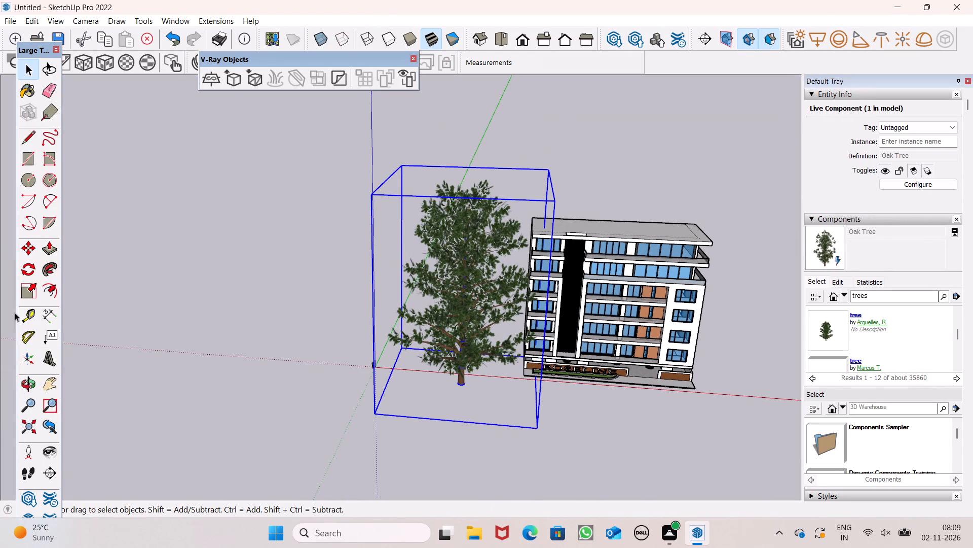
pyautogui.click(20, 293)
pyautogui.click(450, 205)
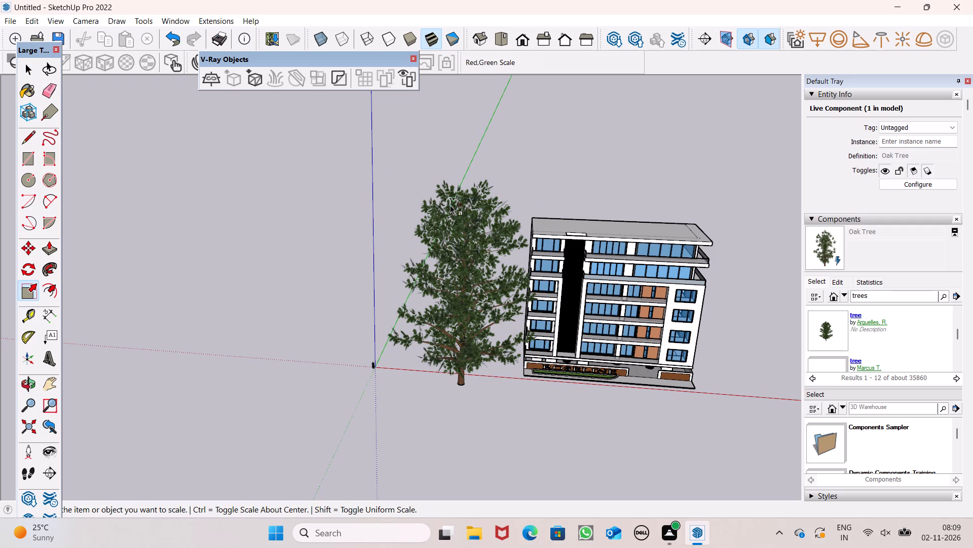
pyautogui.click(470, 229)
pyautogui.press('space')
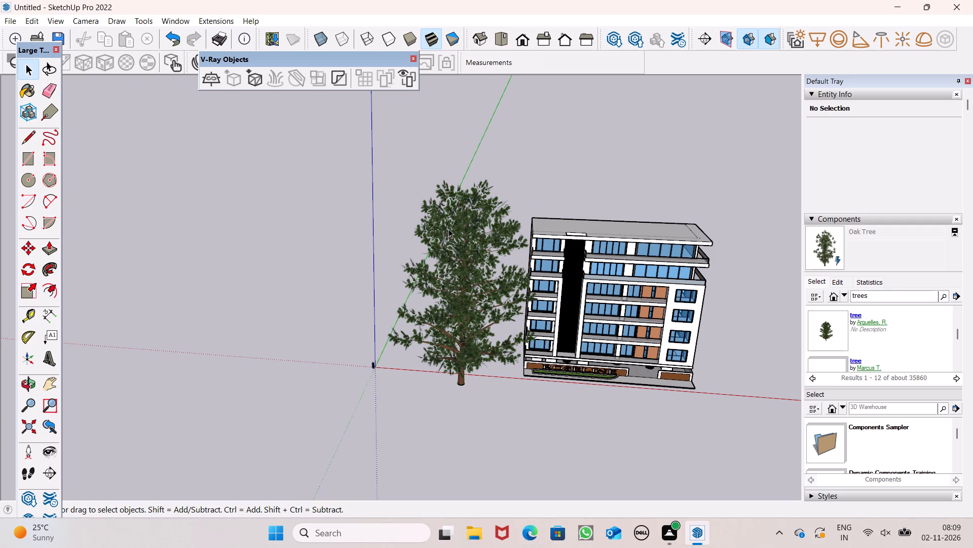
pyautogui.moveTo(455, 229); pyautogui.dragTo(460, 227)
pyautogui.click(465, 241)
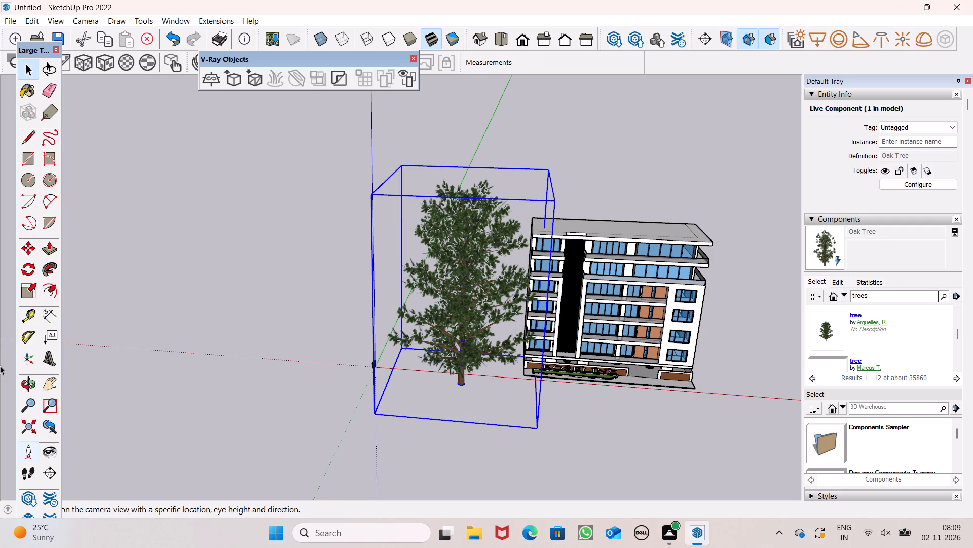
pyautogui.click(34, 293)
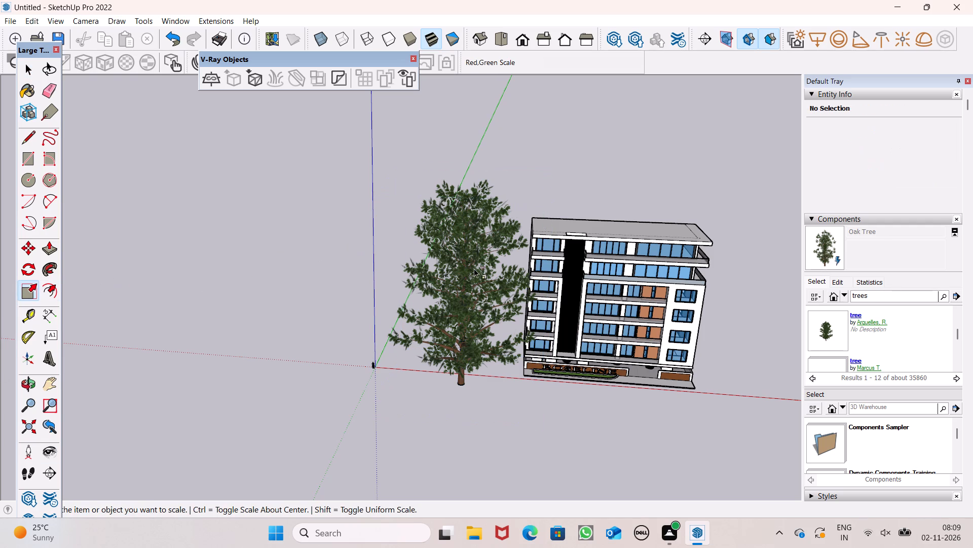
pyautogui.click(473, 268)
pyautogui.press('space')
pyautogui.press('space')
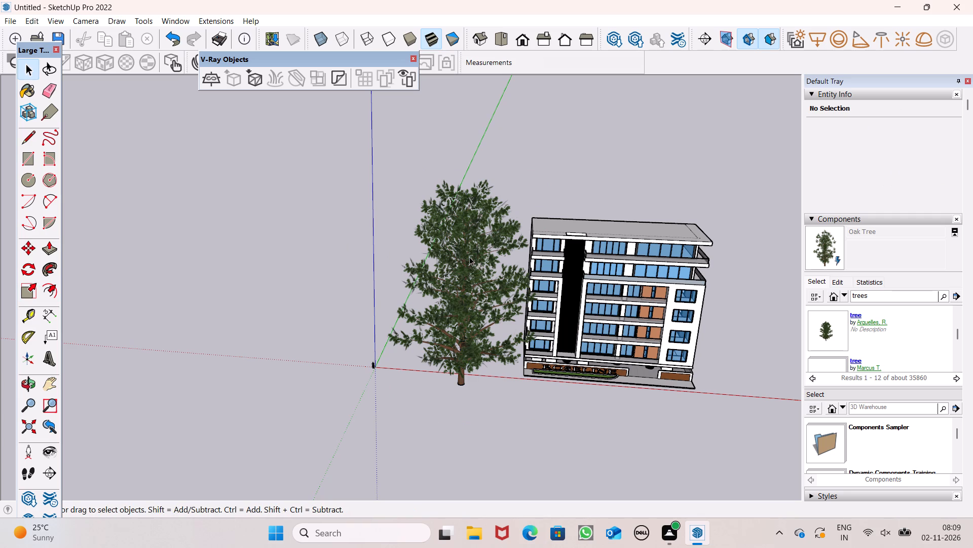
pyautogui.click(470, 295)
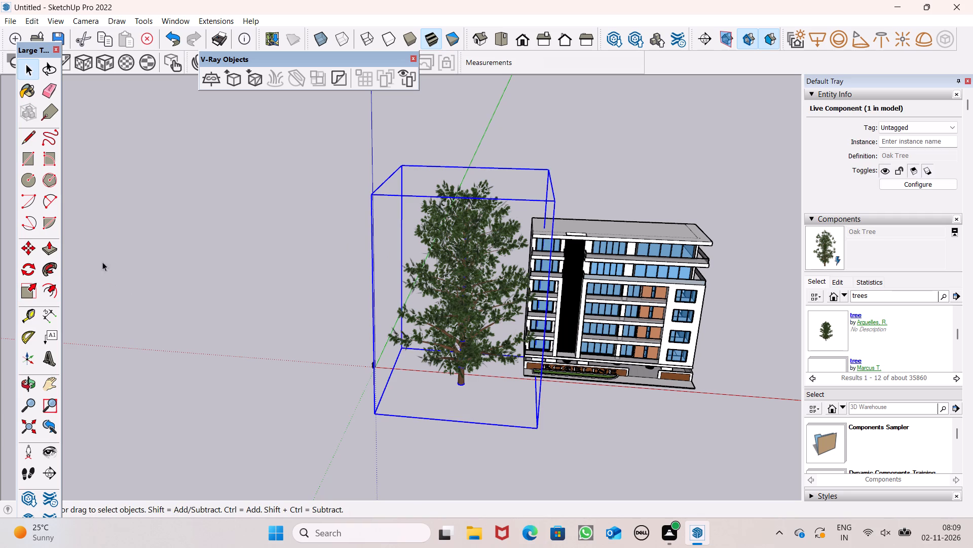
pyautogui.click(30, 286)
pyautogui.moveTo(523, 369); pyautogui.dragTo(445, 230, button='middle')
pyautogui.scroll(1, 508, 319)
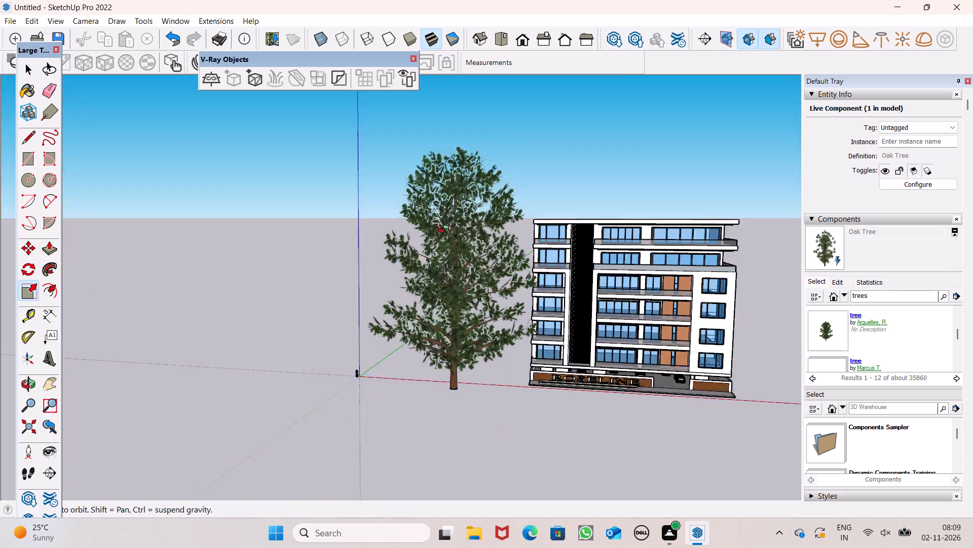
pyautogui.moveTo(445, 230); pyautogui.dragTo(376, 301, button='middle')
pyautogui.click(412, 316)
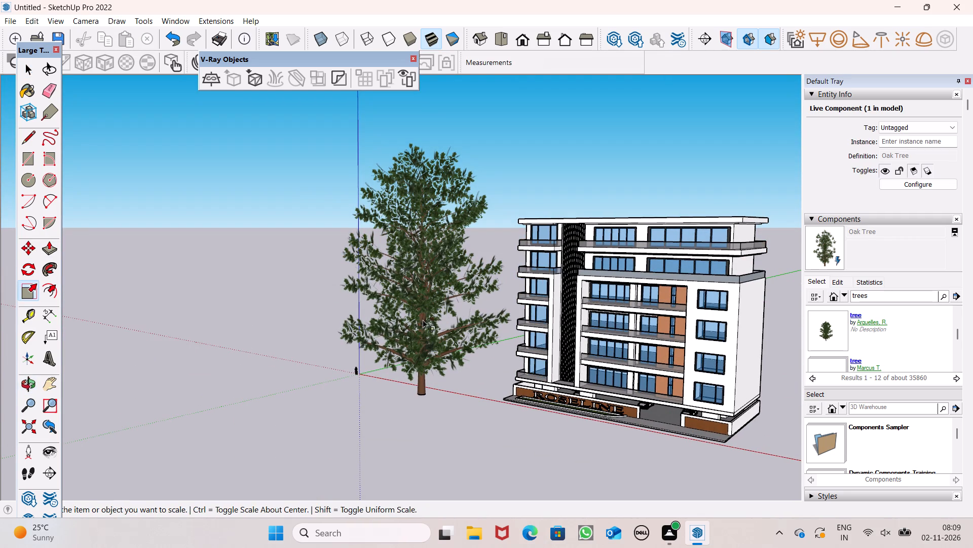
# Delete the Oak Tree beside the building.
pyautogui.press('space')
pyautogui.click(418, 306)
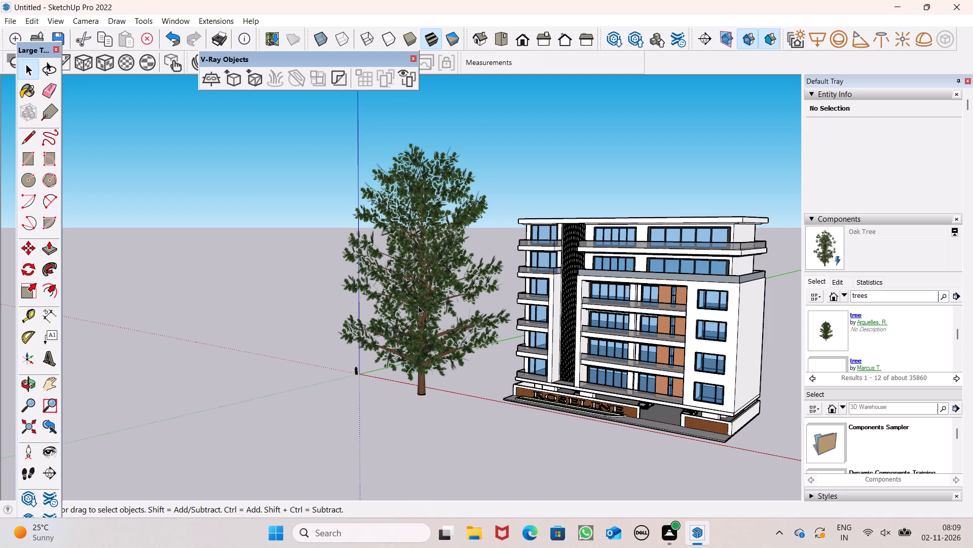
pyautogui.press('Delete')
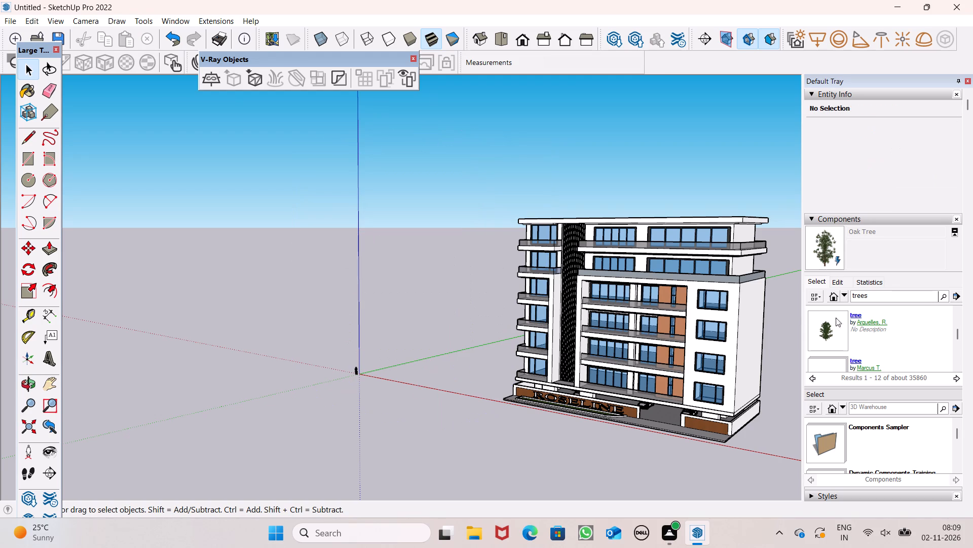
# Insert the slender leafy "trees" component from the search results on the paving between the ROSELINE wall's end and the grass bed.
pyautogui.scroll(-6, 838, 326)
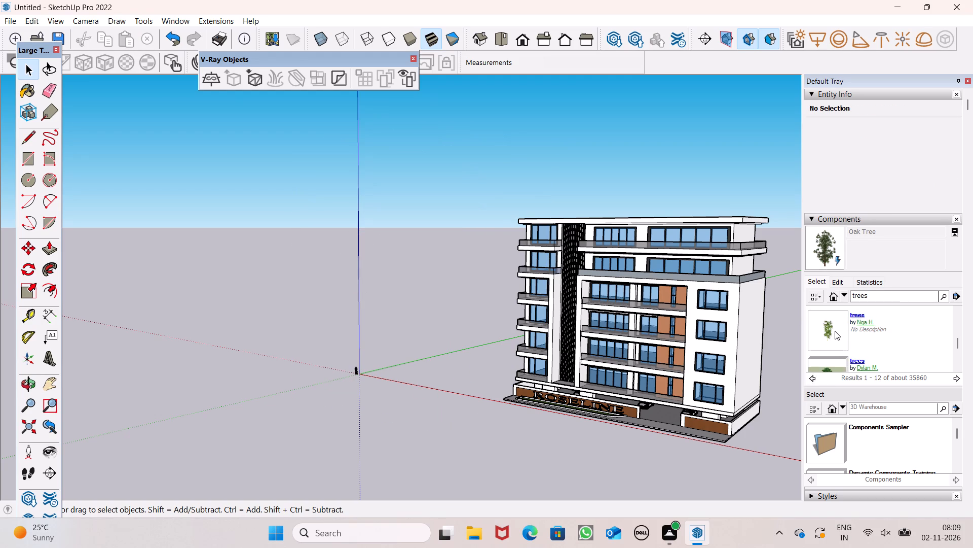
pyautogui.scroll(3, 835, 339)
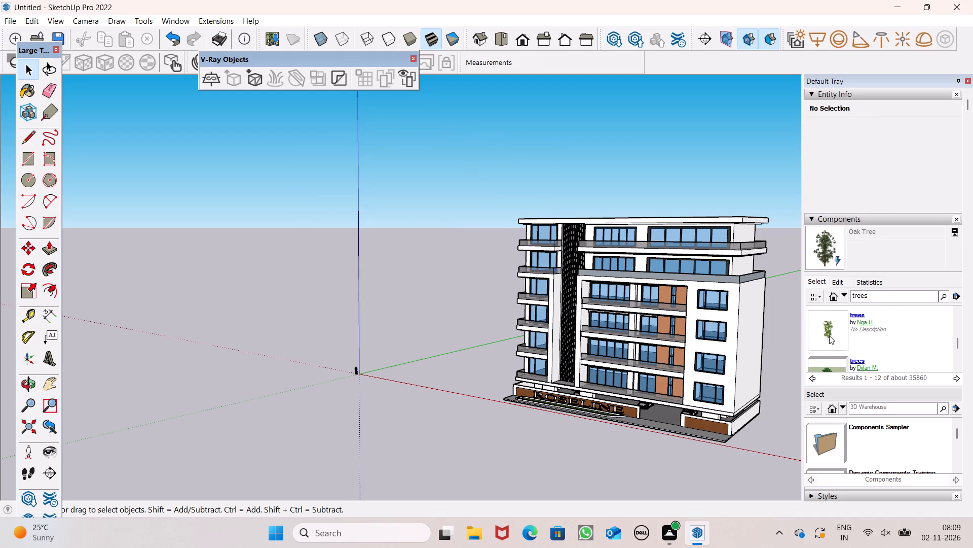
pyautogui.click(829, 335)
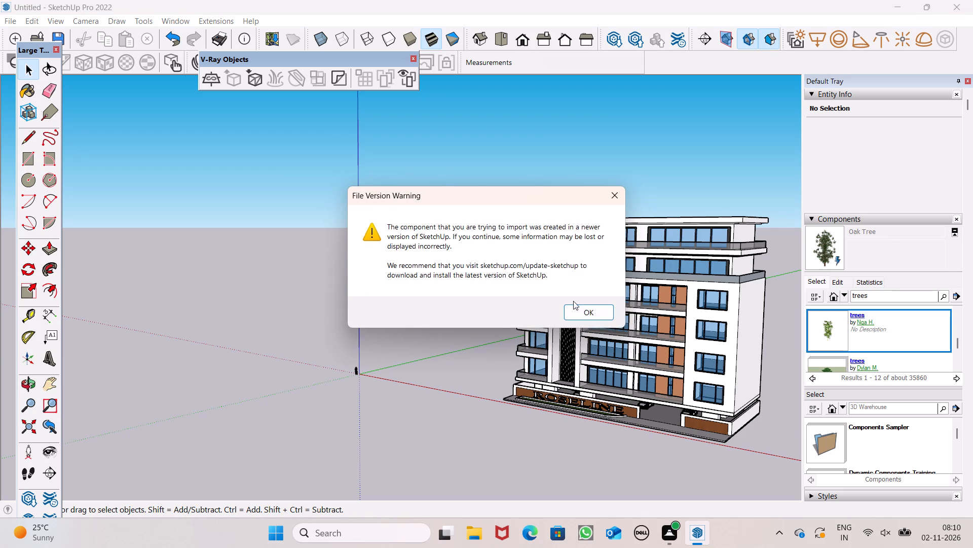
pyautogui.click(589, 311)
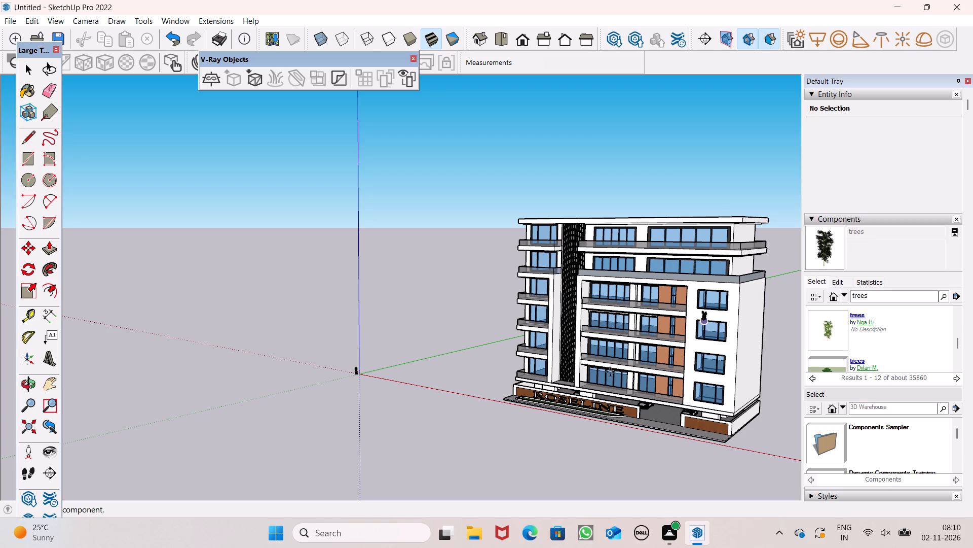
pyautogui.scroll(16, 490, 404)
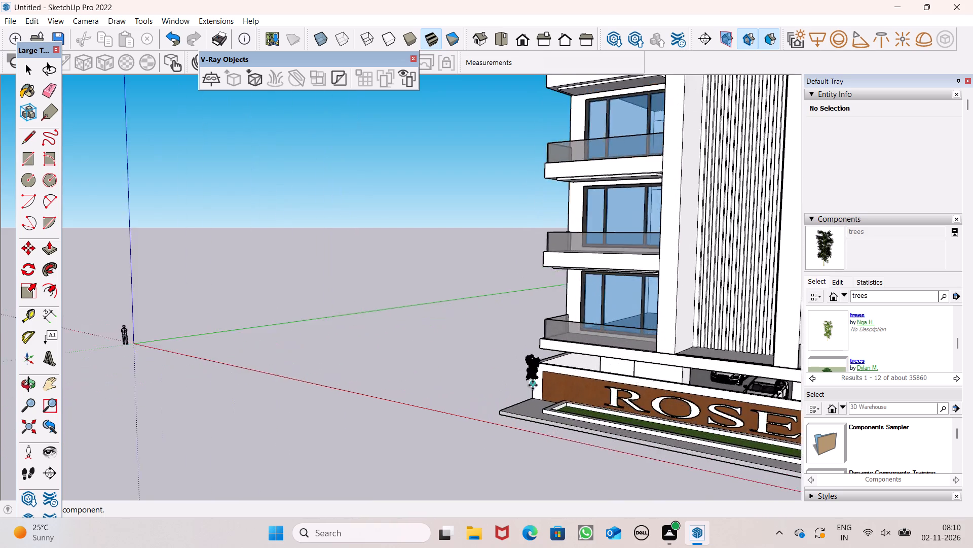
pyautogui.scroll(3, 533, 385)
pyautogui.scroll(-5, 522, 380)
pyautogui.moveTo(511, 389); pyautogui.dragTo(659, 451, button='middle')
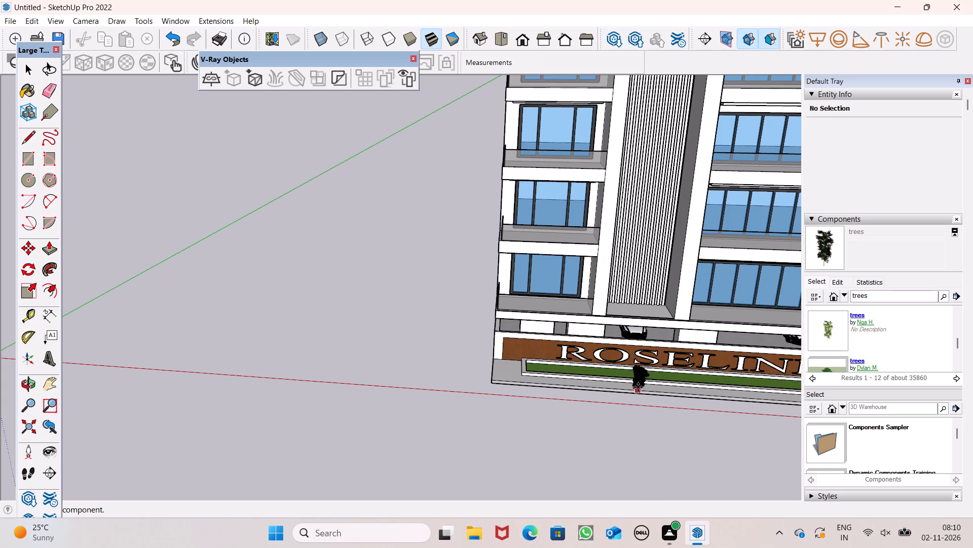
pyautogui.scroll(-1, 415, 333)
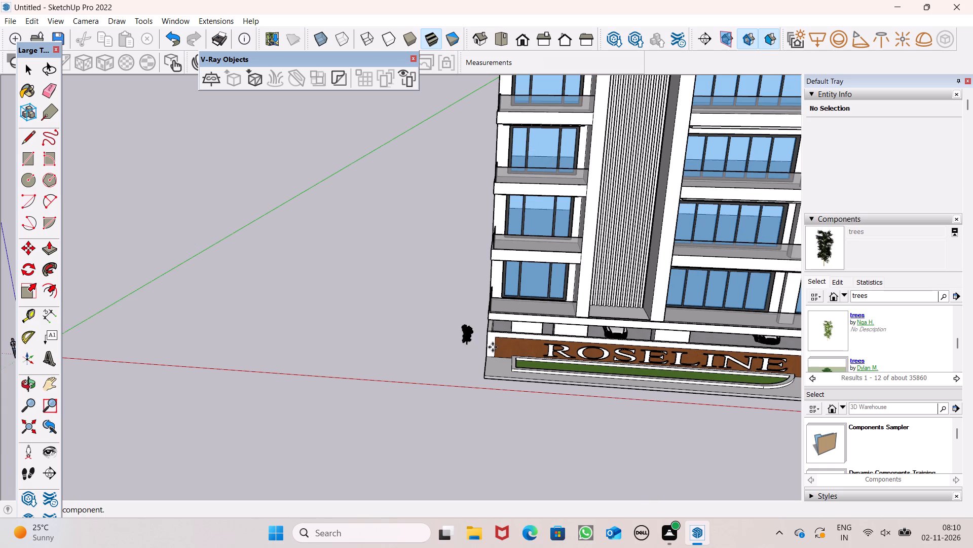
pyautogui.scroll(17, 504, 348)
pyautogui.scroll(3, 491, 396)
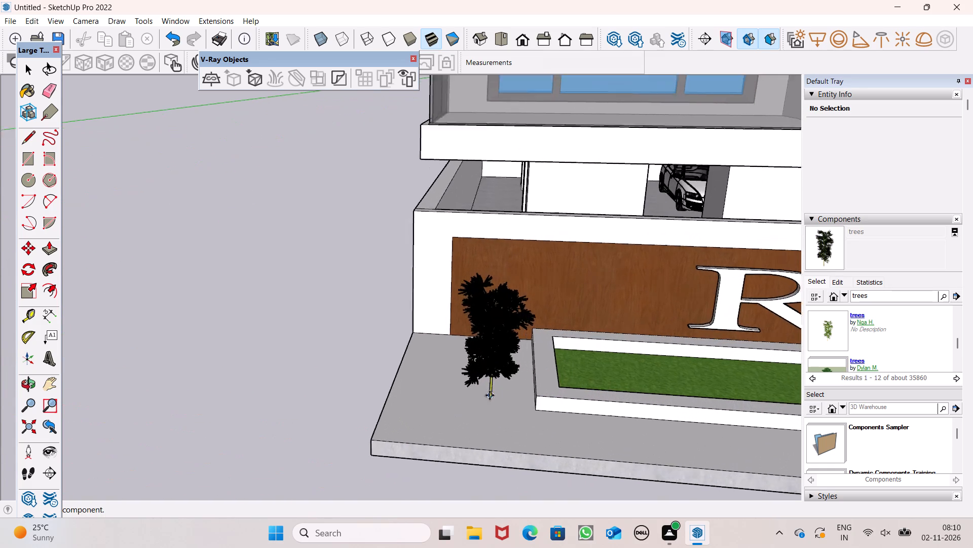
pyautogui.scroll(5, 490, 395)
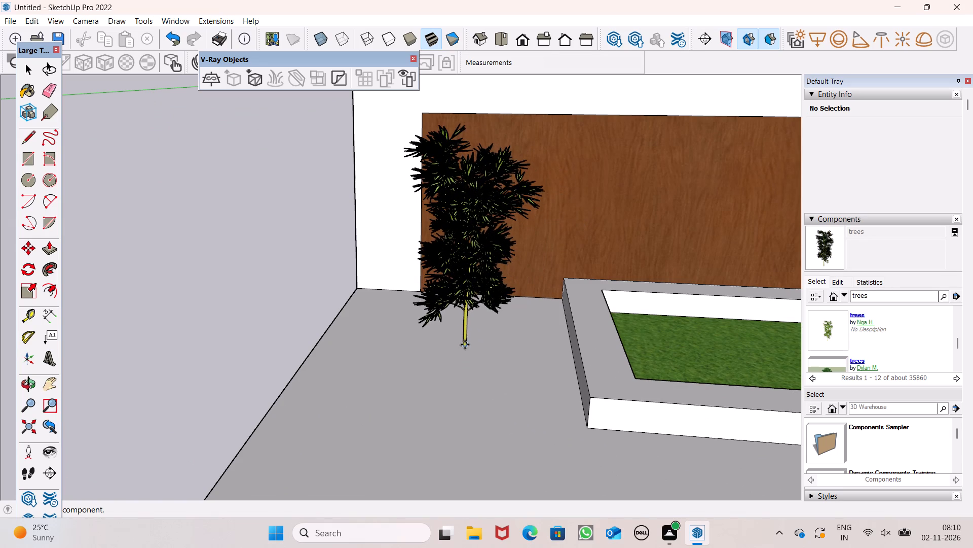
pyautogui.click(465, 344)
# Widen the new tree beside the ROSELINE wall by scaling it to 1.15 along the red axis.
pyautogui.scroll(-4, 456, 358)
pyautogui.moveTo(460, 414); pyautogui.dragTo(568, 379, button='middle')
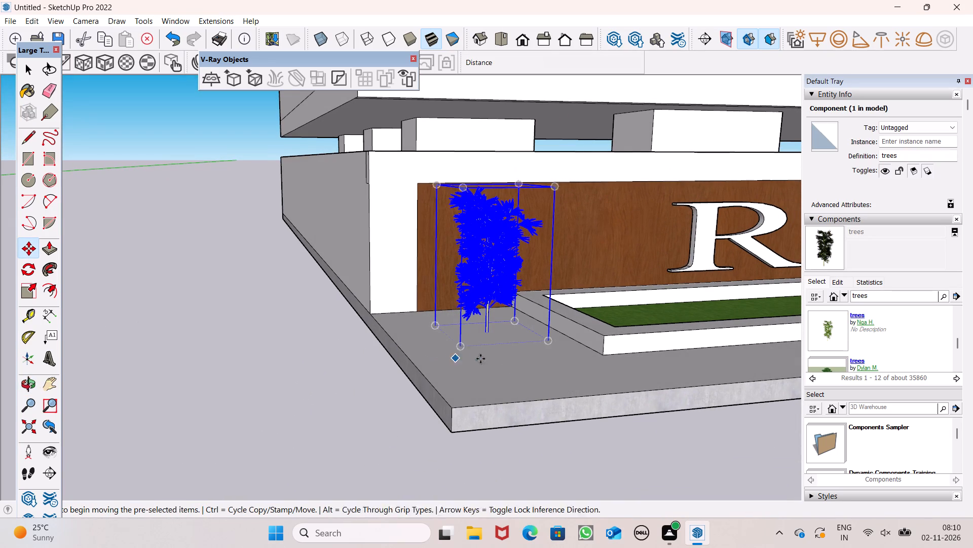
pyautogui.click(25, 300)
pyautogui.moveTo(437, 309); pyautogui.dragTo(422, 408, button='middle')
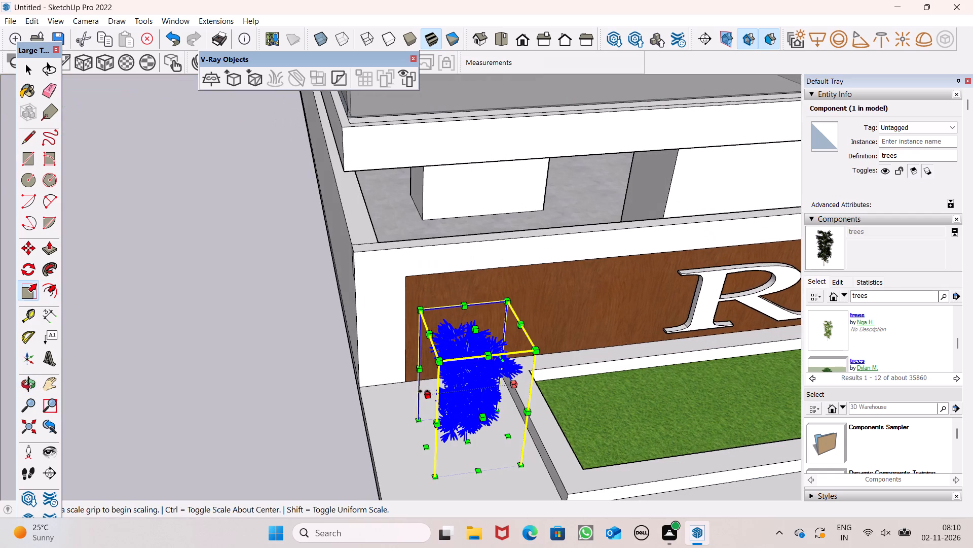
pyautogui.moveTo(429, 399); pyautogui.dragTo(415, 403)
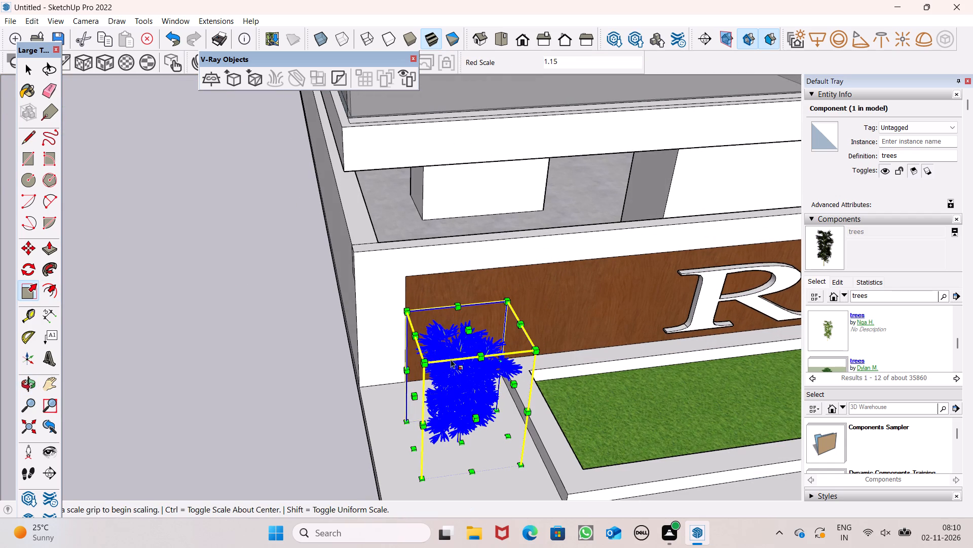
# Stretch the tree vertically until its crown rises above the first balcony slab.
pyautogui.moveTo(463, 323); pyautogui.dragTo(476, 289)
pyautogui.moveTo(471, 333); pyautogui.dragTo(473, 285)
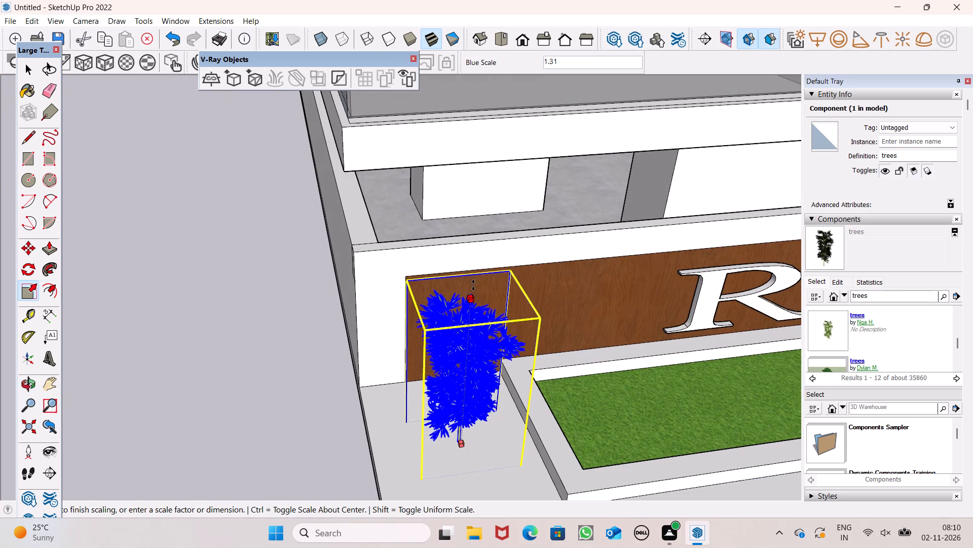
pyautogui.moveTo(473, 285); pyautogui.dragTo(483, 104)
pyautogui.scroll(-6, 471, 180)
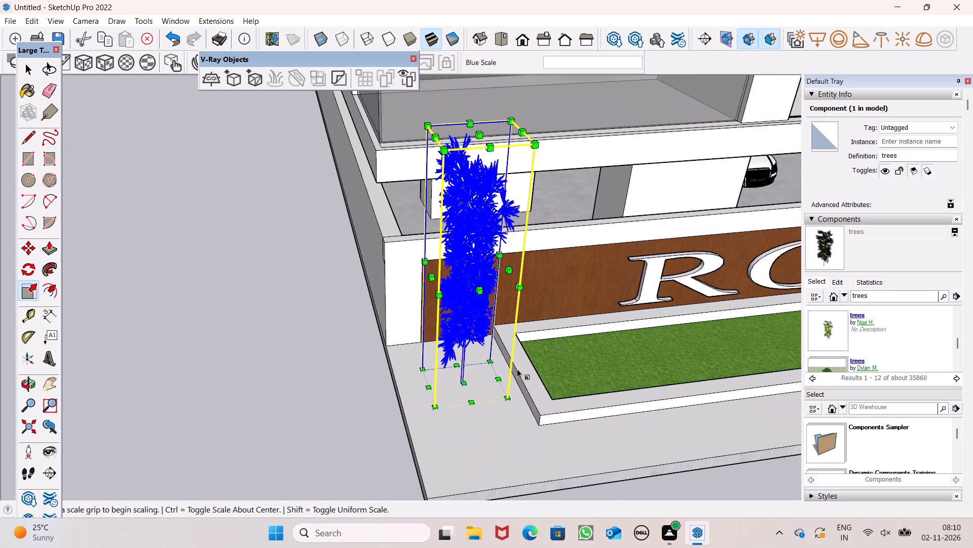
# Deepen the tree by scaling it to 2.50 along the green axis, out from the wall, and deselect it.
pyautogui.moveTo(559, 424); pyautogui.dragTo(319, 392, button='middle')
pyautogui.moveTo(329, 243); pyautogui.dragTo(388, 257)
pyautogui.scroll(-6, 409, 278)
pyautogui.moveTo(388, 344); pyautogui.dragTo(549, 371, button='middle')
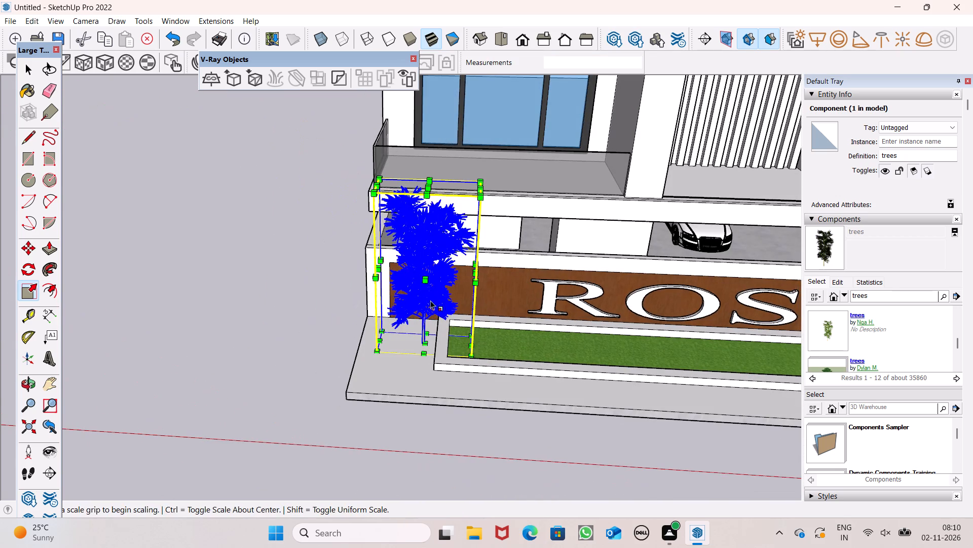
pyautogui.moveTo(424, 282); pyautogui.dragTo(421, 309)
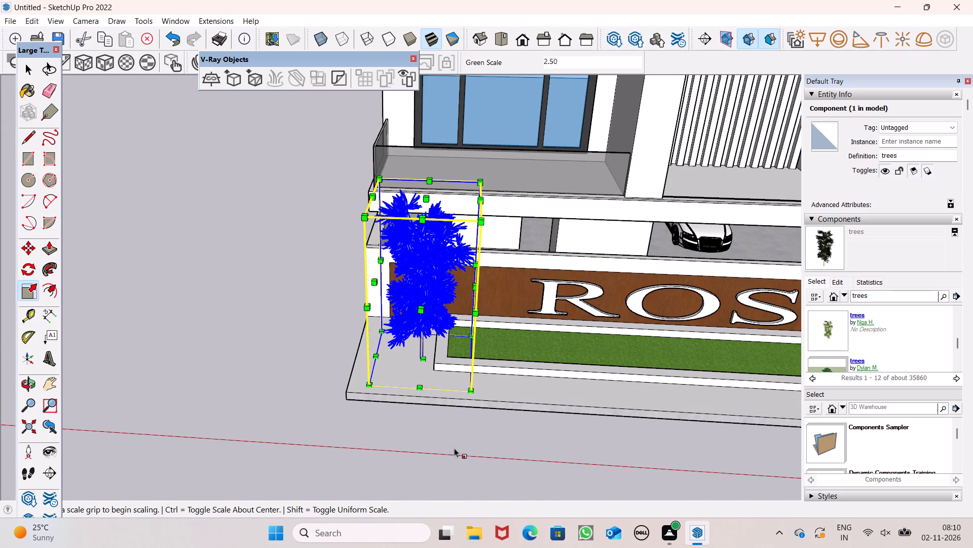
pyautogui.scroll(-3, 436, 424)
pyautogui.press('space')
pyautogui.click(296, 354)
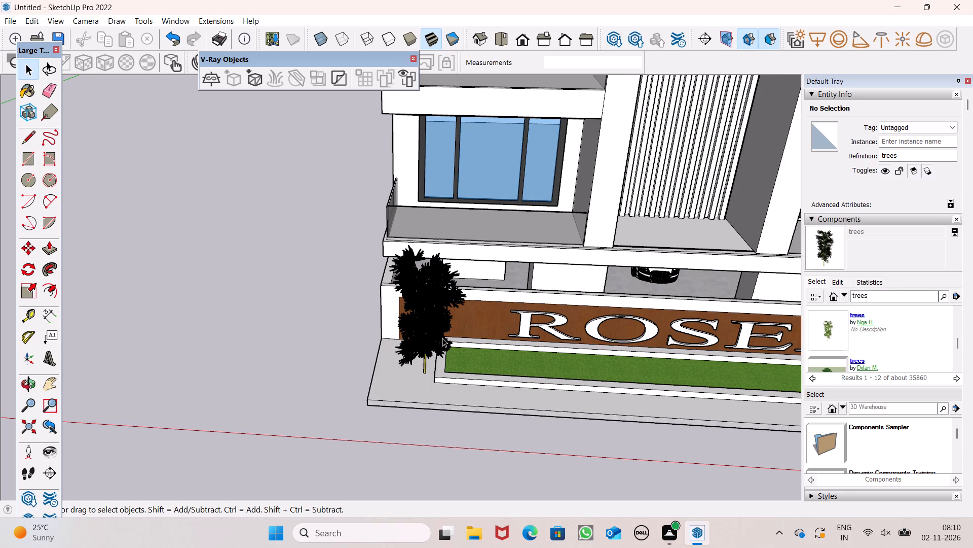
# Copy the tree about 124' along the frontage to the outer end of the short wood-panelled wall past the driveway.
pyautogui.scroll(-14, 407, 331)
pyautogui.moveTo(447, 402); pyautogui.dragTo(447, 301, button='middle')
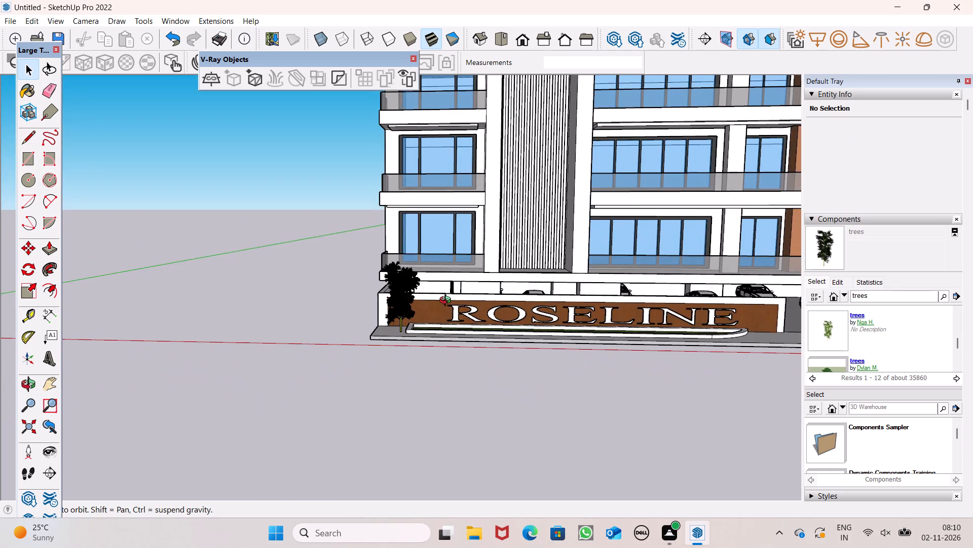
pyautogui.moveTo(447, 301); pyautogui.dragTo(414, 349, button='middle')
pyautogui.scroll(-5, 381, 338)
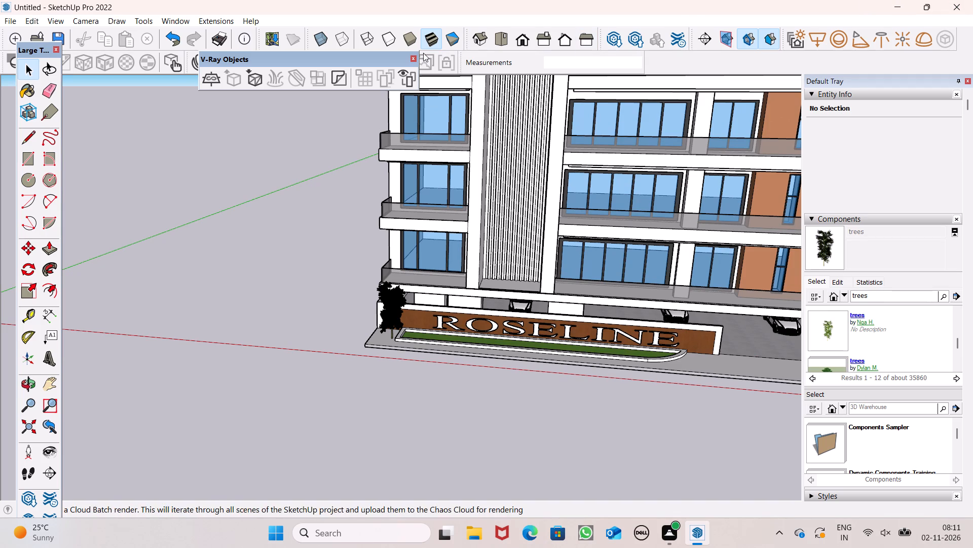
pyautogui.scroll(-10, 267, 87)
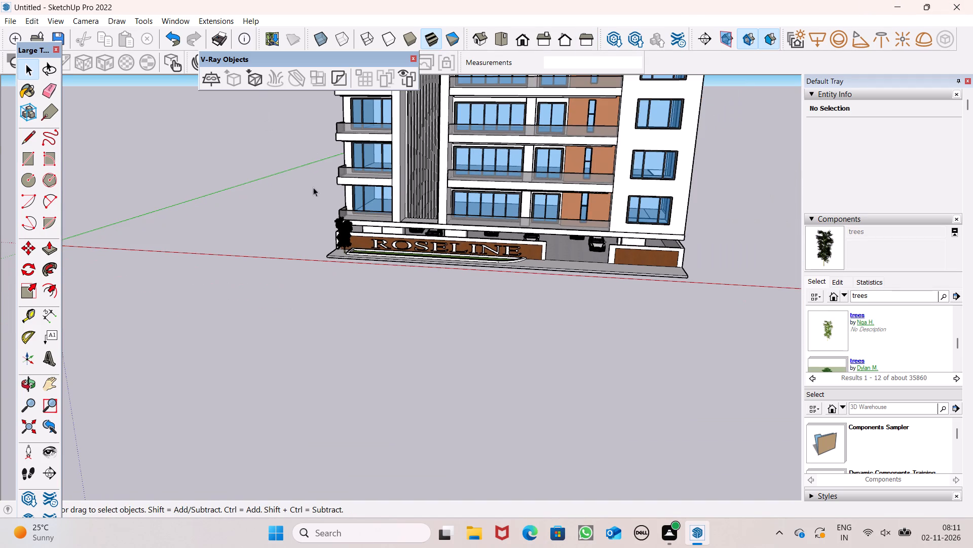
pyautogui.scroll(6, 303, 234)
pyautogui.click(369, 245)
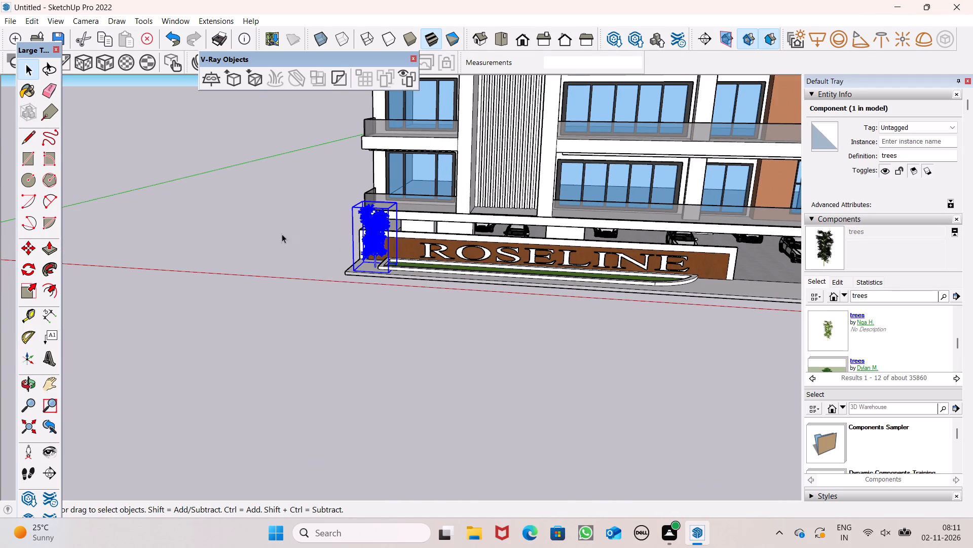
pyautogui.press('m')
pyautogui.press('Return')
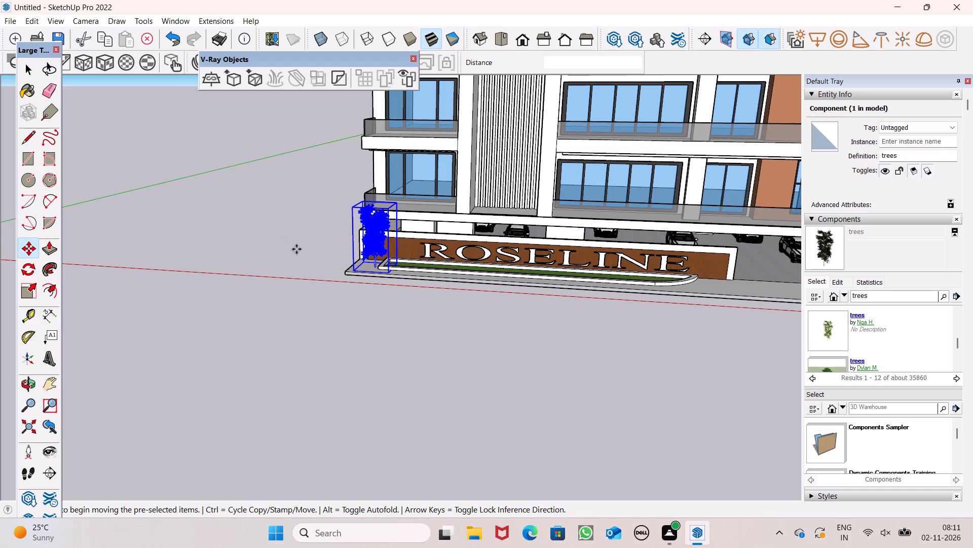
pyautogui.scroll(-7, 232, 292)
pyautogui.scroll(-8, 288, 290)
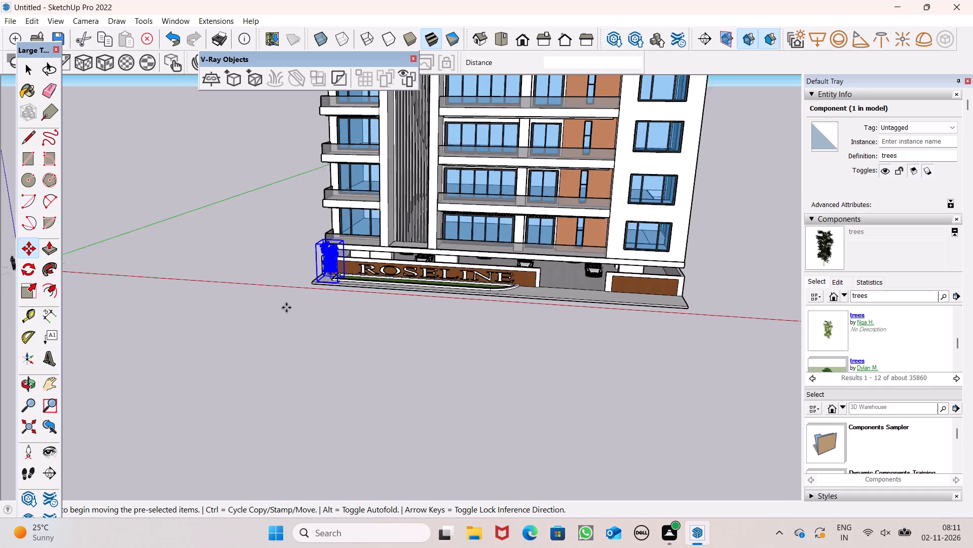
pyautogui.moveTo(338, 285); pyautogui.dragTo(391, 293)
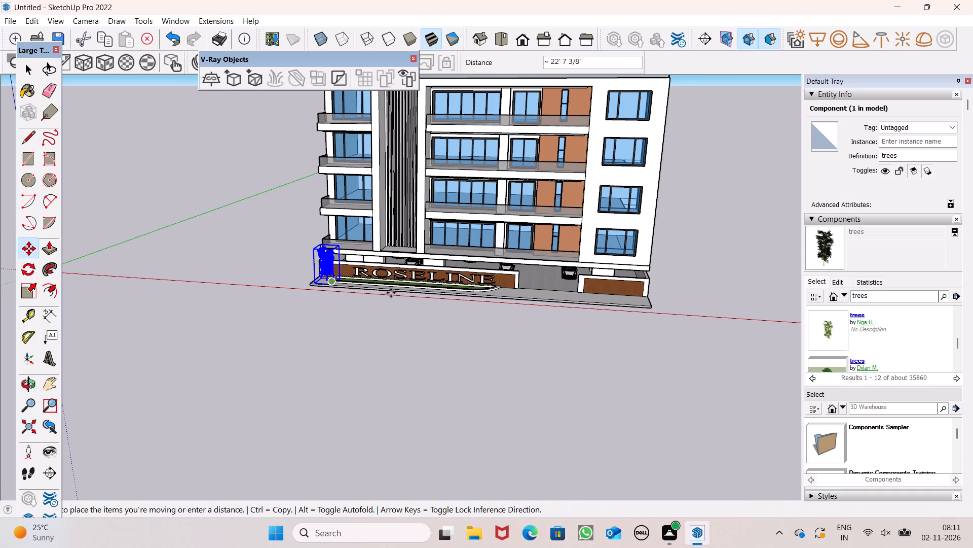
pyautogui.moveTo(391, 293); pyautogui.dragTo(634, 298)
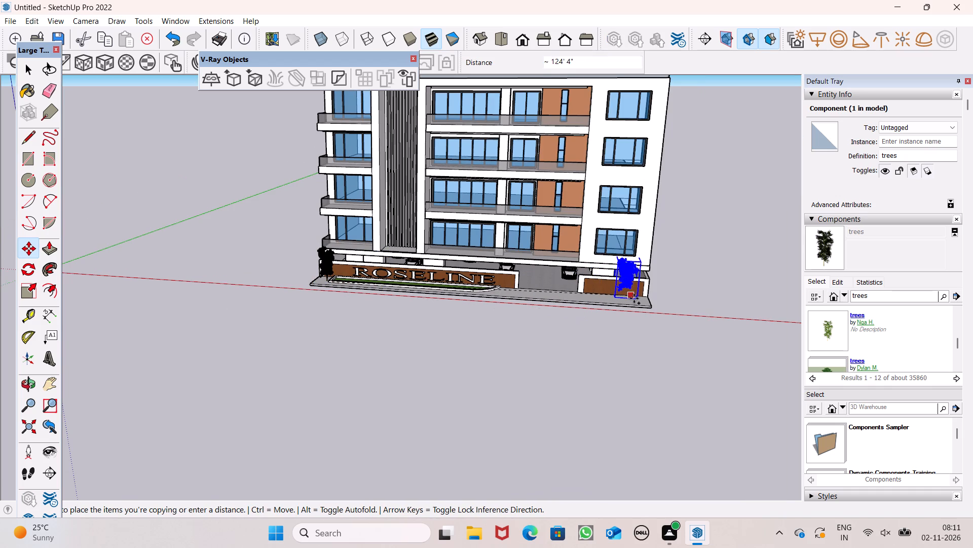
pyautogui.moveTo(634, 298); pyautogui.dragTo(639, 299)
pyautogui.scroll(9, 644, 305)
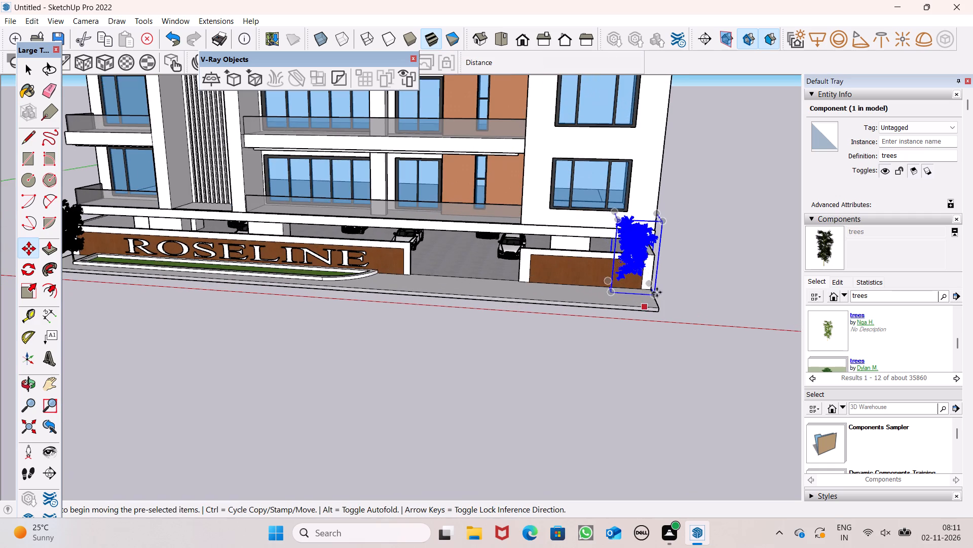
# Move the copied tree about 4' 10" forward from the boundary wall corner so it stands clear on the paving.
pyautogui.moveTo(674, 326); pyautogui.dragTo(580, 342, button='middle')
pyautogui.scroll(1, 673, 327)
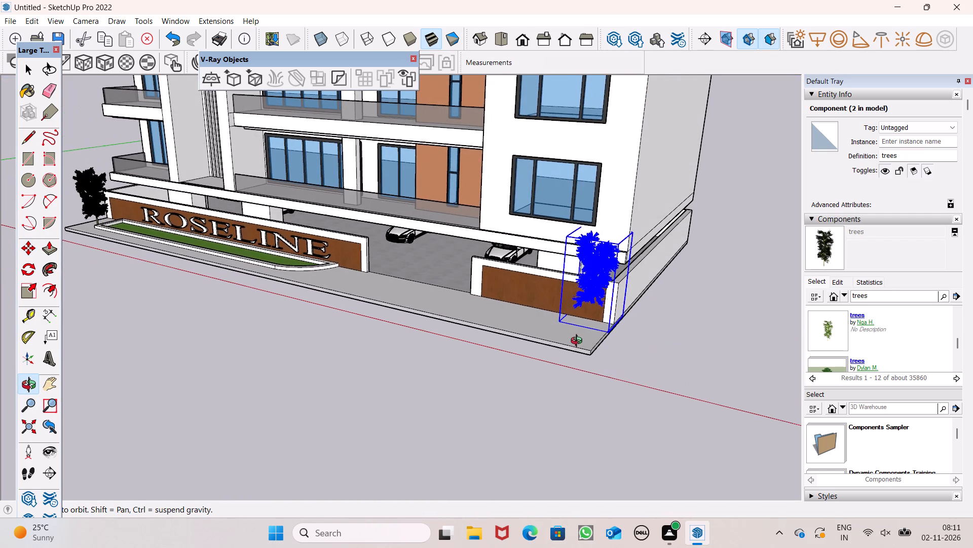
pyautogui.scroll(5, 584, 326)
pyautogui.moveTo(638, 320); pyautogui.dragTo(625, 323)
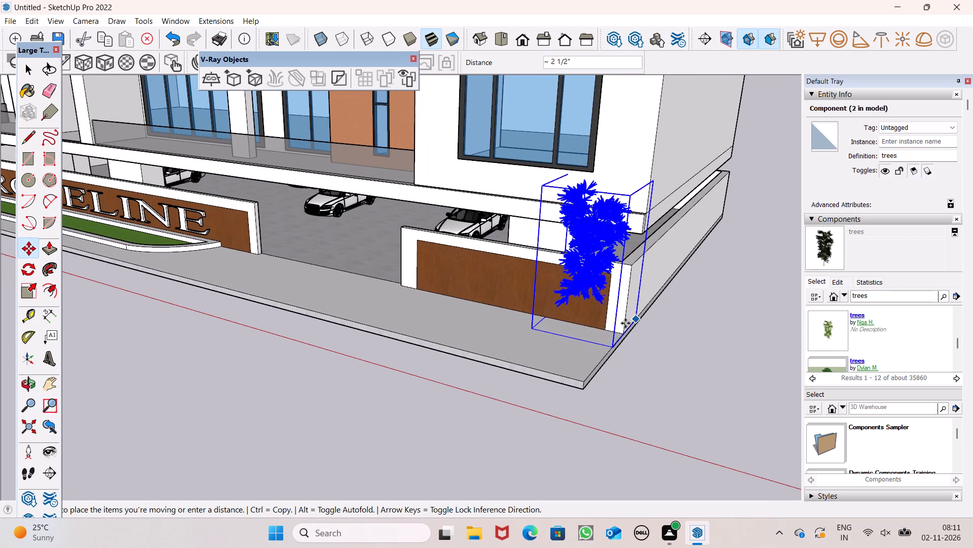
pyautogui.moveTo(625, 323); pyautogui.dragTo(614, 335)
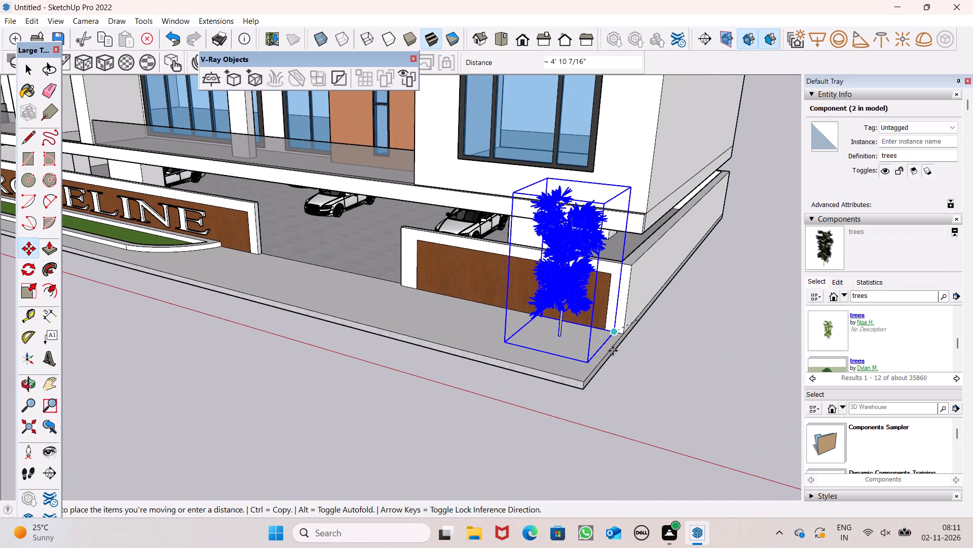
pyautogui.press('space')
pyautogui.click(645, 394)
# Browse the Colors material collection for a finish for the short frontage wall.
pyautogui.scroll(-4, 618, 343)
pyautogui.moveTo(541, 372); pyautogui.dragTo(639, 344, button='middle')
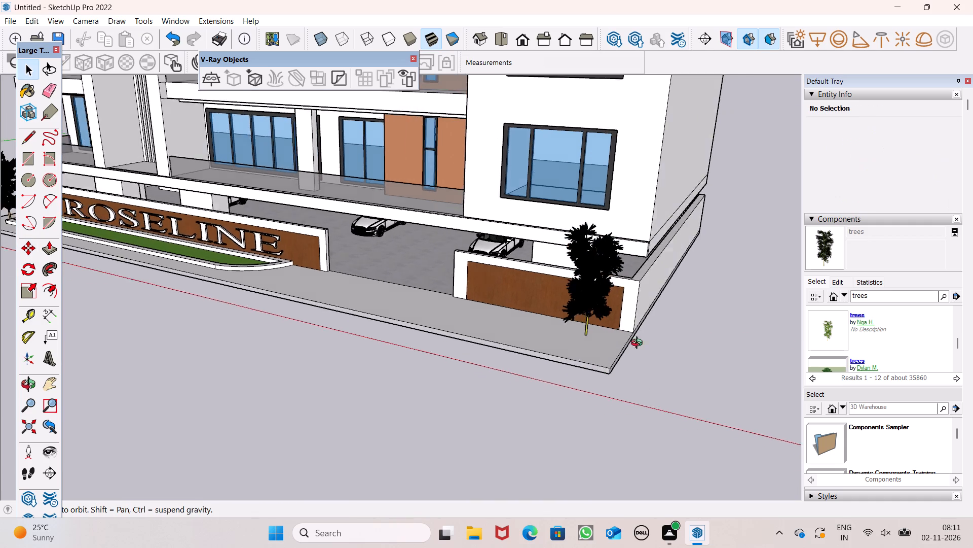
pyautogui.moveTo(639, 344); pyautogui.dragTo(689, 363, button='middle')
pyautogui.scroll(-5, 844, 394)
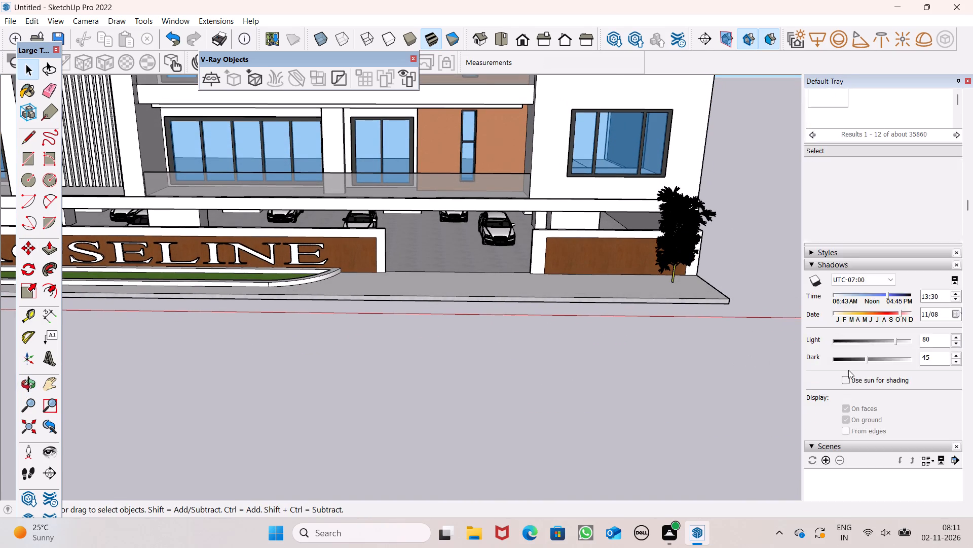
pyautogui.scroll(-12, 848, 369)
pyautogui.click(876, 307)
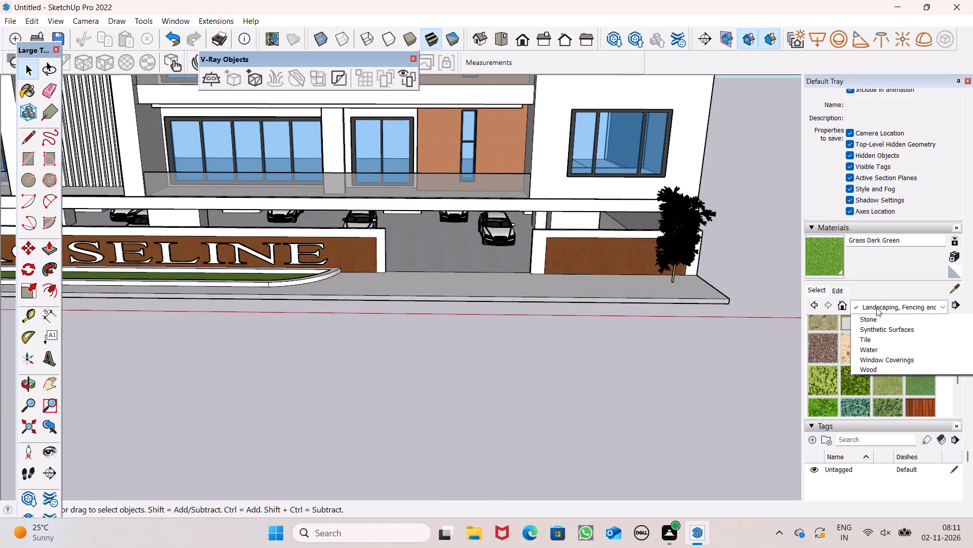
pyautogui.click(875, 353)
pyautogui.scroll(-3, 912, 390)
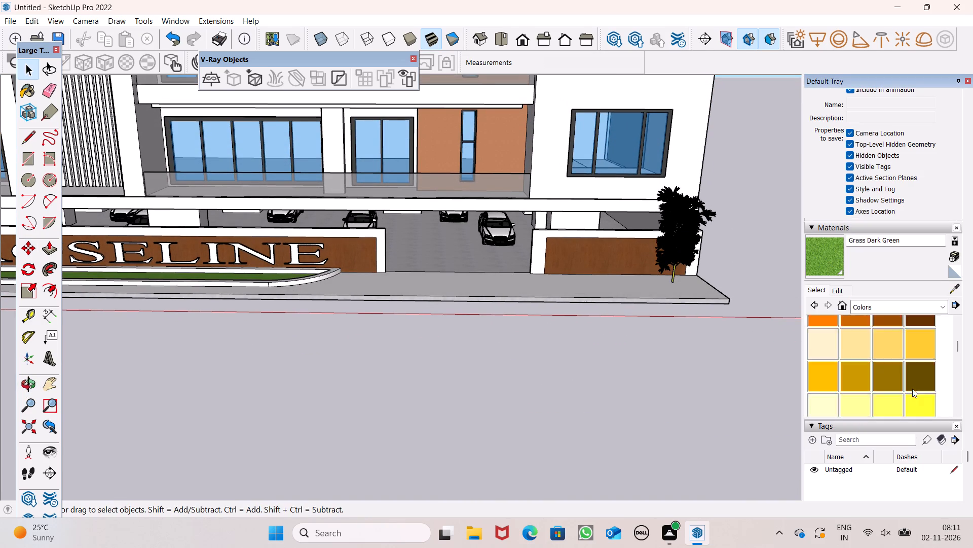
pyautogui.scroll(-11, 912, 389)
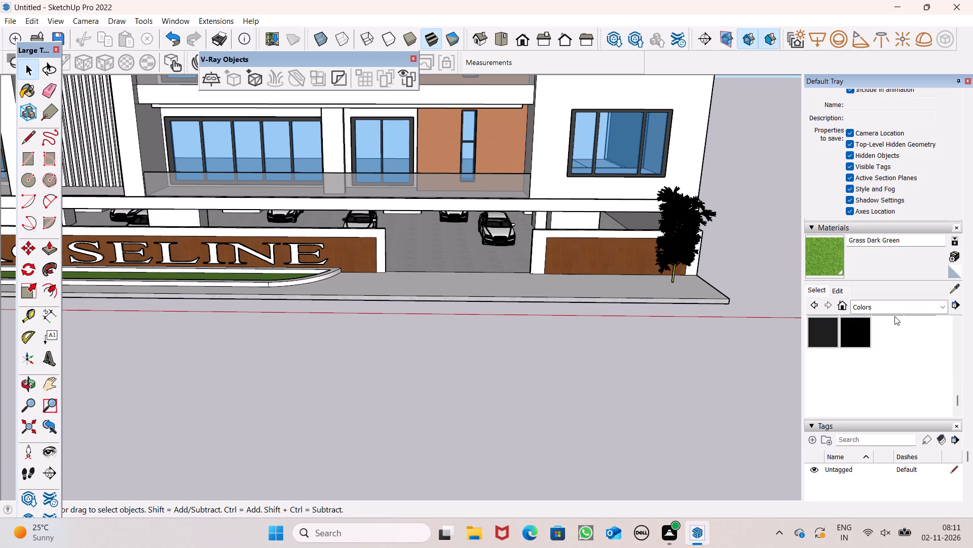
# Paint the short wall's wood panel and its white surround with Cladding Stucco White from Brick, Cladding and Siding.
pyautogui.click(893, 313)
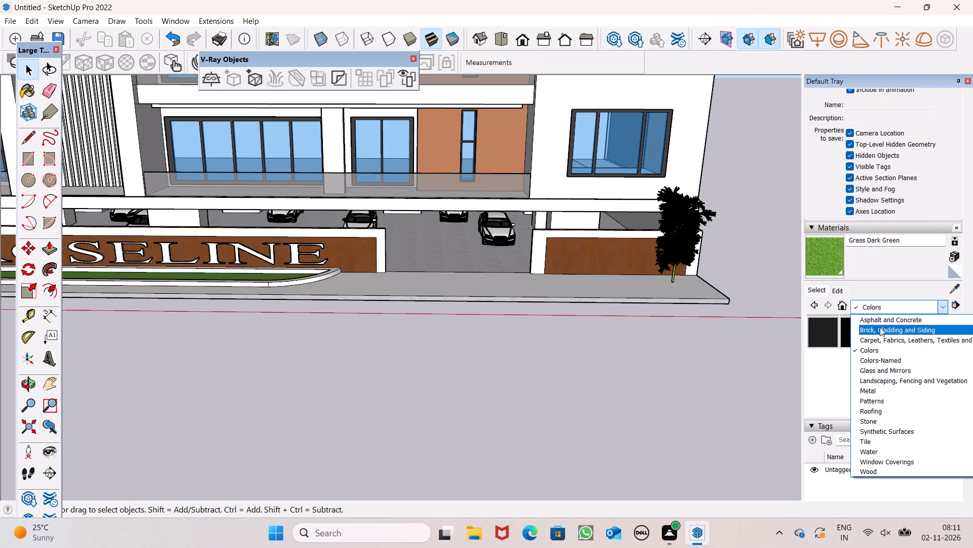
pyautogui.click(880, 327)
pyautogui.scroll(-1, 882, 351)
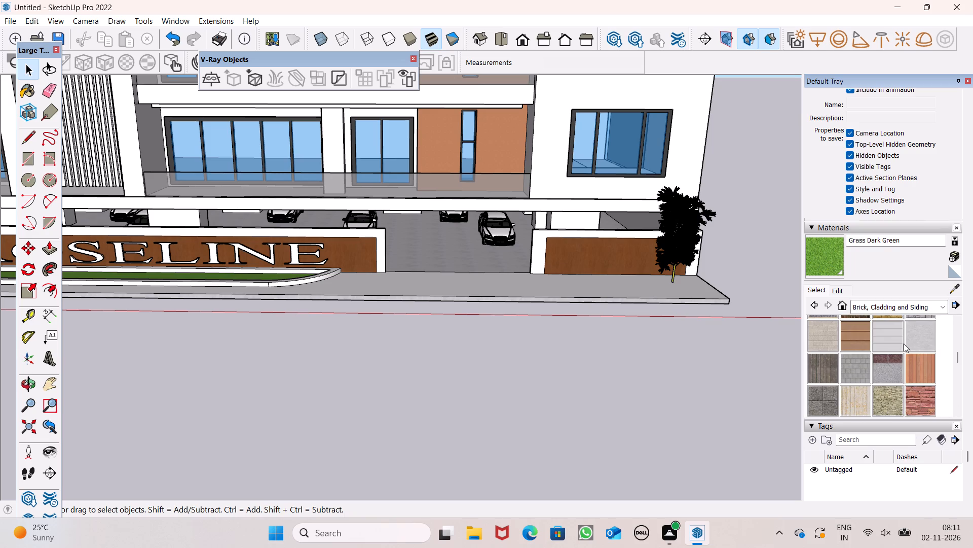
pyautogui.click(913, 335)
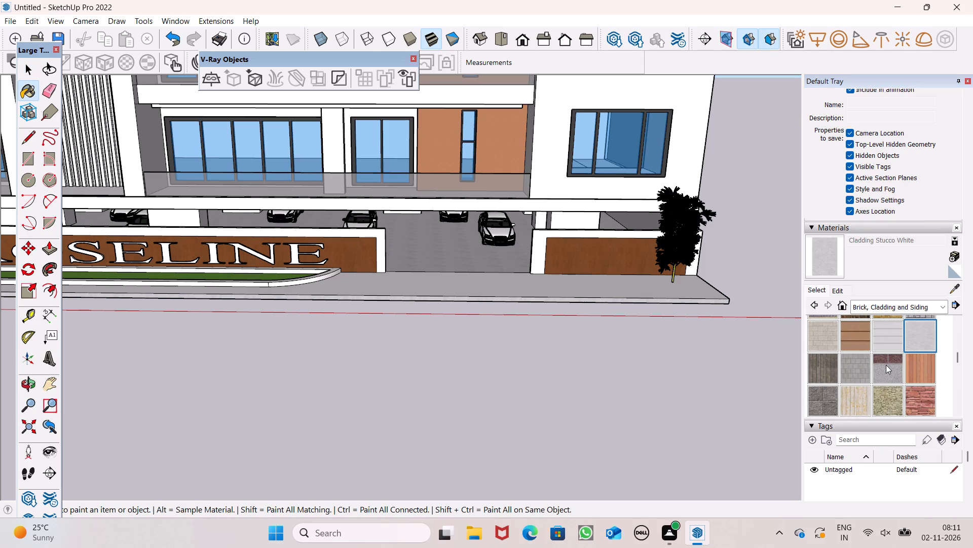
pyautogui.click(584, 266)
pyautogui.scroll(6, 537, 242)
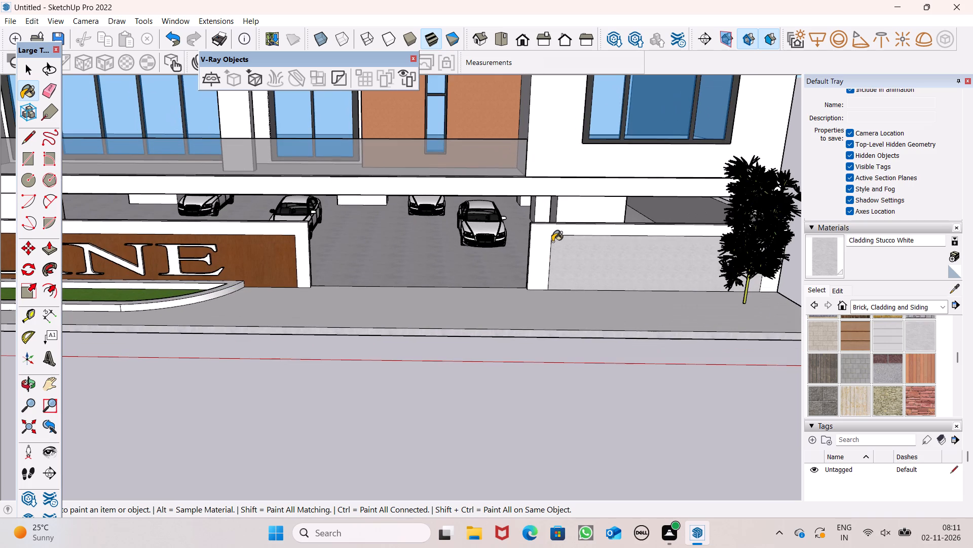
pyautogui.click(549, 238)
# Erase the panel outline edges on the short stucco wall so its front is one plain face.
pyautogui.moveTo(653, 269); pyautogui.dragTo(445, 227, button='middle')
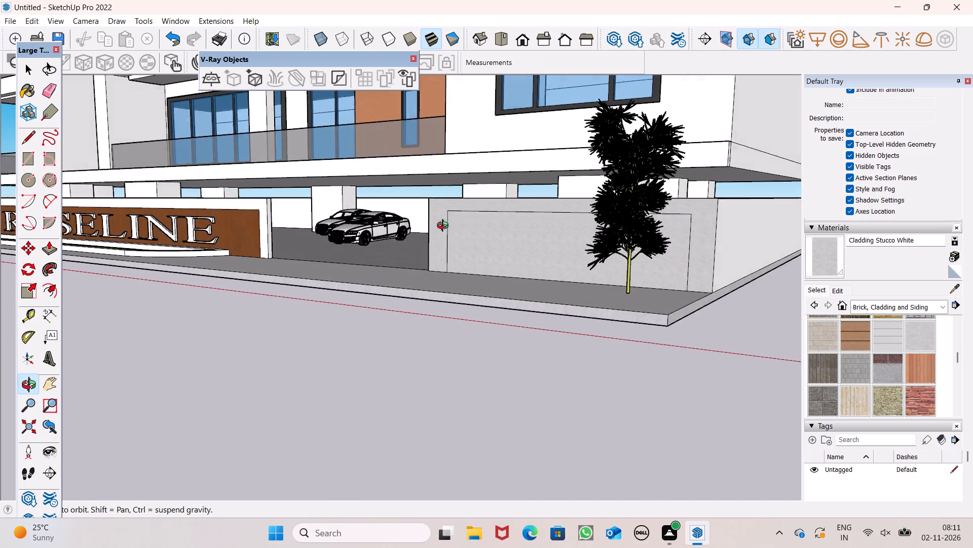
pyautogui.moveTo(445, 227); pyautogui.dragTo(444, 227, button='middle')
pyautogui.moveTo(402, 246); pyautogui.dragTo(503, 271, button='middle')
pyautogui.scroll(1, 503, 271)
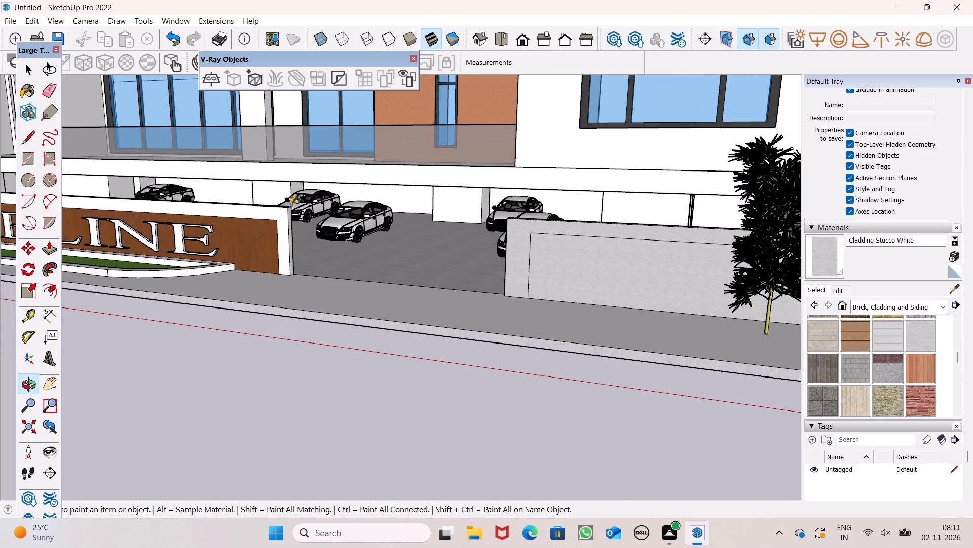
pyautogui.click(50, 91)
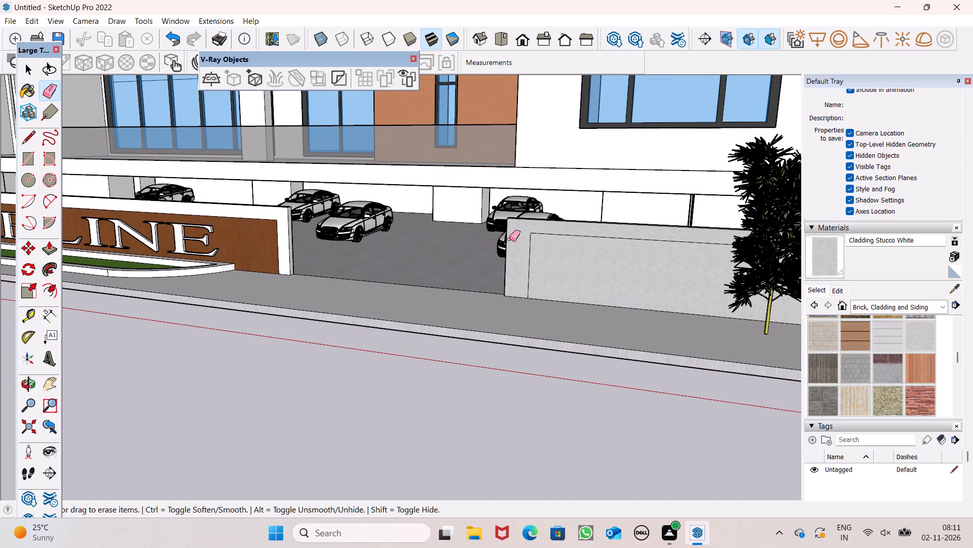
pyautogui.moveTo(531, 237); pyautogui.dragTo(532, 232)
pyautogui.scroll(-7, 506, 246)
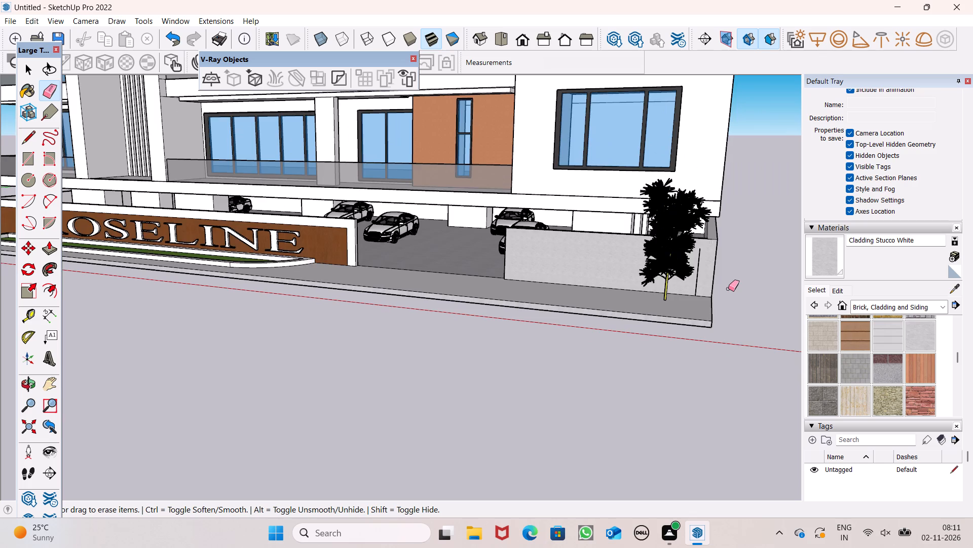
pyautogui.scroll(4, 724, 285)
pyautogui.moveTo(688, 250); pyautogui.dragTo(685, 239)
pyautogui.scroll(-4, 671, 261)
pyautogui.moveTo(671, 291); pyautogui.dragTo(526, 298, button='middle')
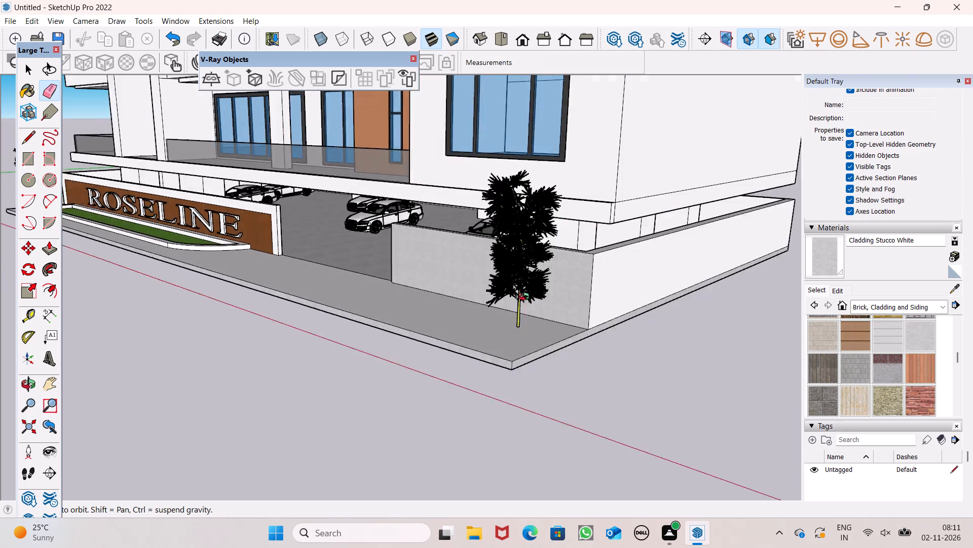
# Examine the stucco-finished short boundary wall and the corner tree in front of it from several angles.
pyautogui.moveTo(526, 298); pyautogui.dragTo(434, 346, button='middle')
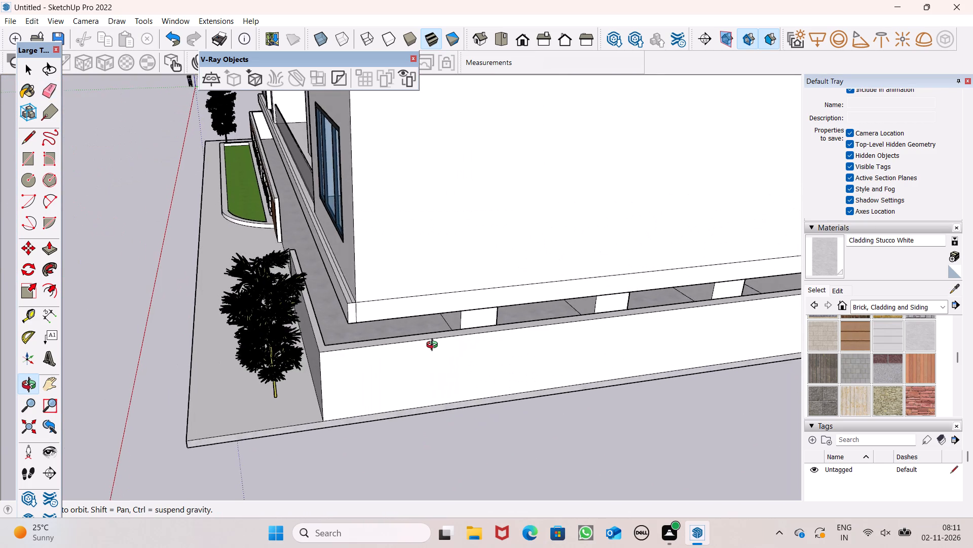
pyautogui.moveTo(434, 346); pyautogui.dragTo(410, 286, button='middle')
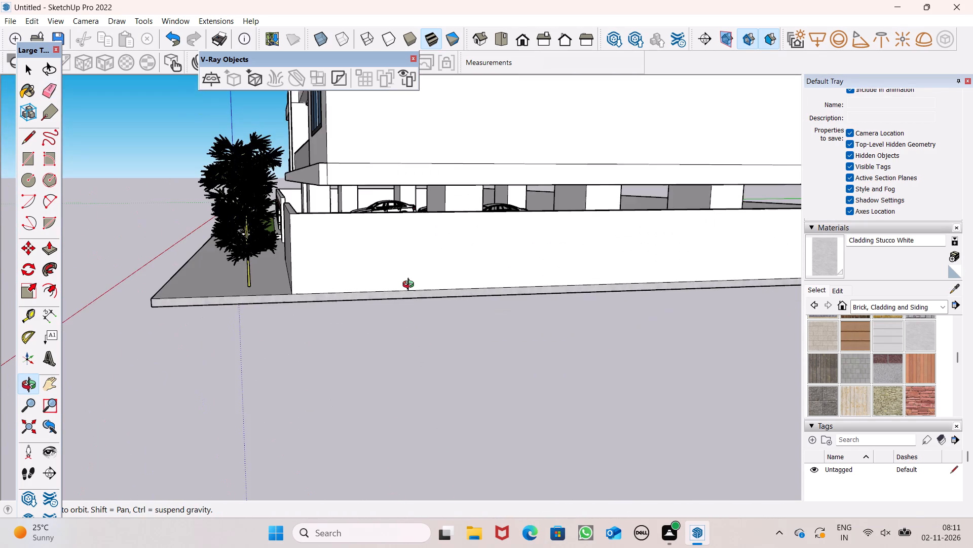
pyautogui.moveTo(410, 286); pyautogui.dragTo(578, 329, button='middle')
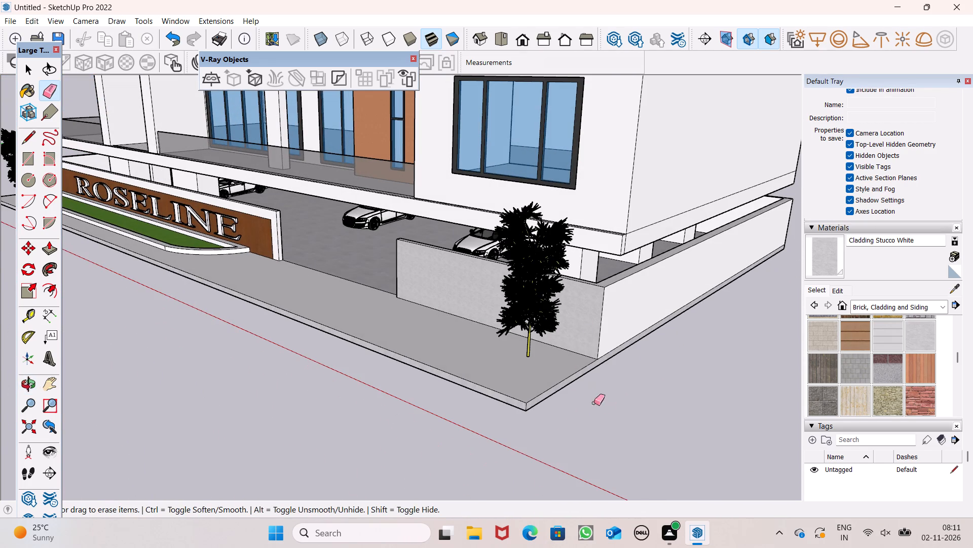
pyautogui.press('space')
pyautogui.scroll(11, 533, 306)
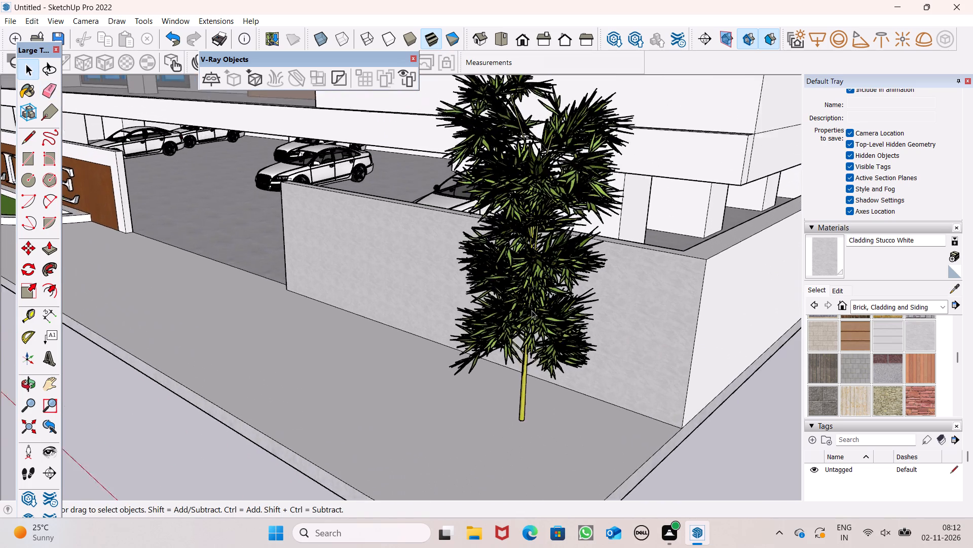
pyautogui.scroll(9, 532, 310)
pyautogui.moveTo(521, 318); pyautogui.dragTo(705, 312, button='middle')
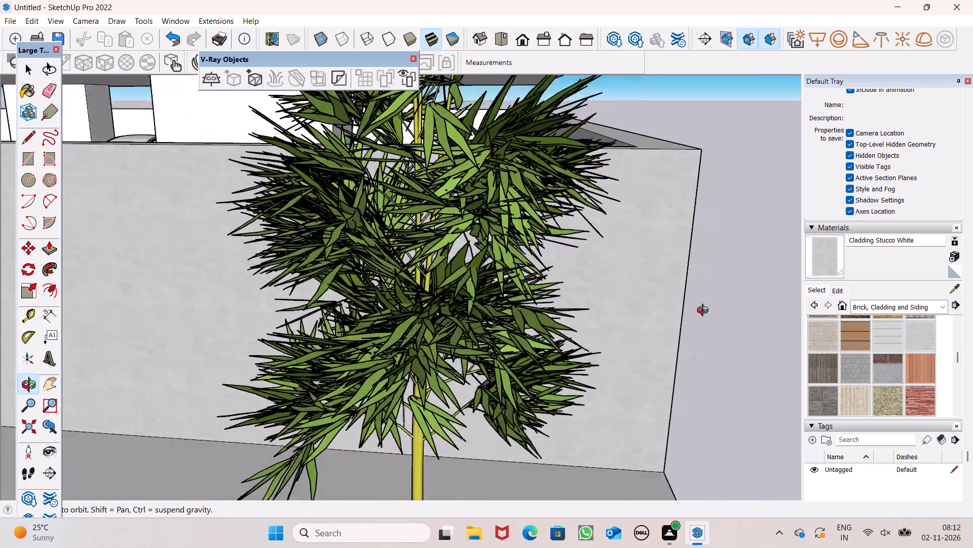
pyautogui.moveTo(705, 312); pyautogui.dragTo(720, 315, button='middle')
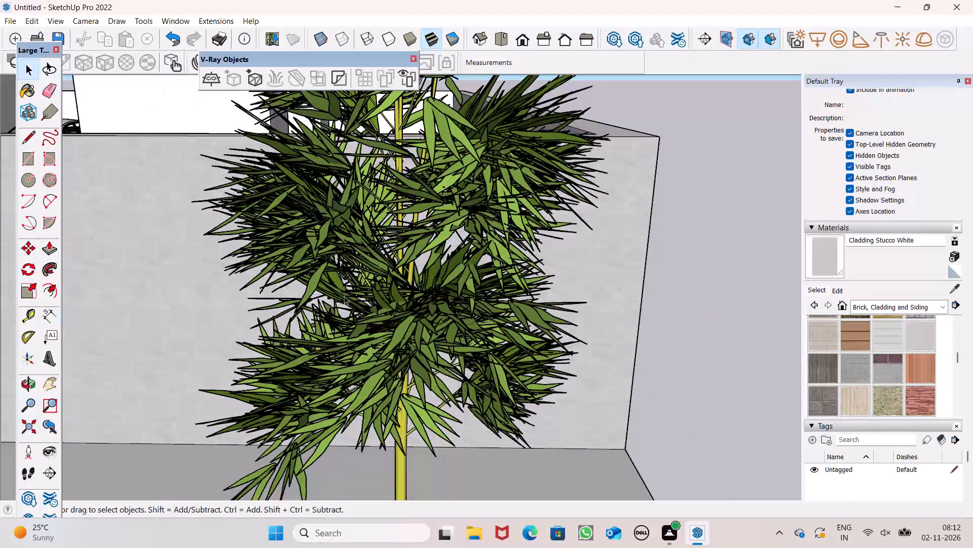
pyautogui.moveTo(392, 306); pyautogui.dragTo(571, 294, button='middle')
pyautogui.scroll(3, 568, 293)
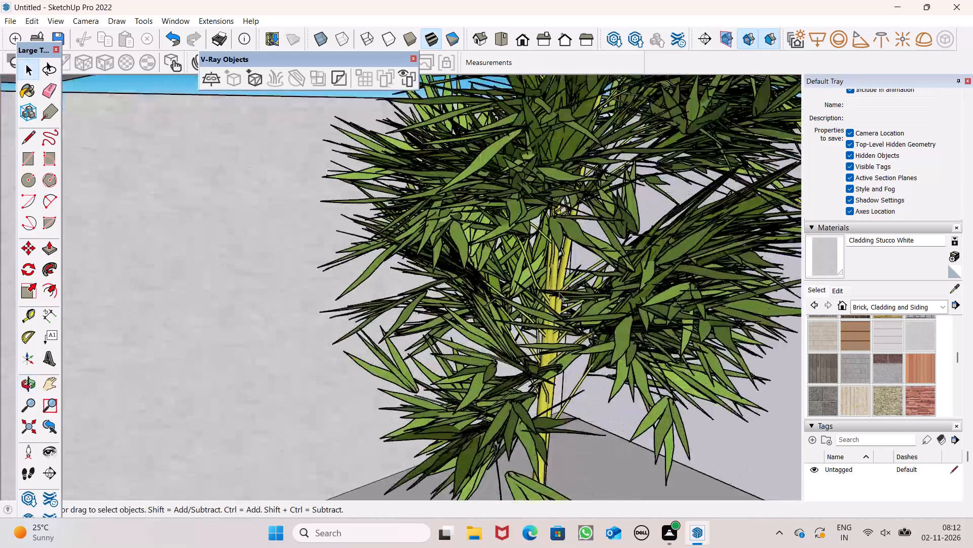
pyautogui.scroll(13, 559, 292)
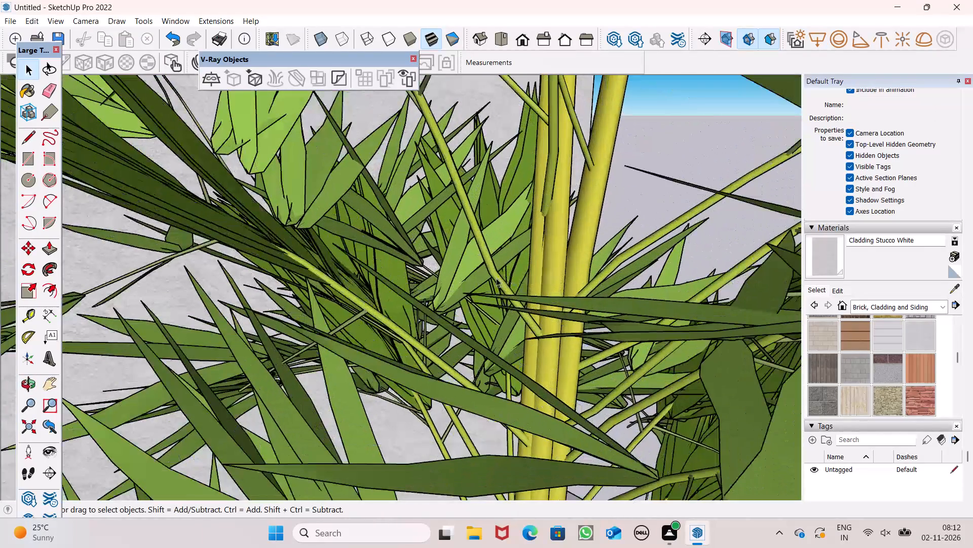
pyautogui.click(496, 278)
pyautogui.scroll(-6, 523, 241)
pyautogui.scroll(-20, 523, 190)
pyautogui.scroll(-2, 523, 190)
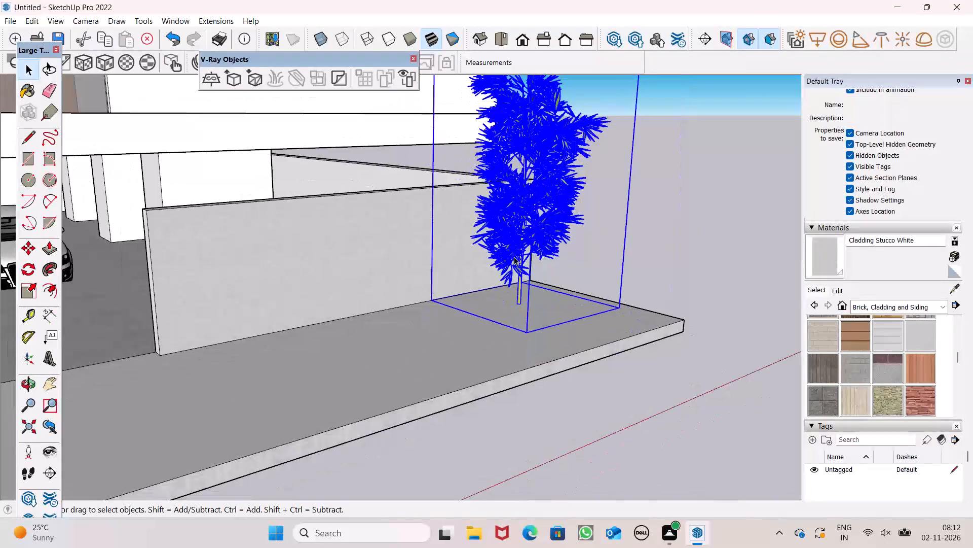
pyautogui.scroll(-8, 514, 257)
pyautogui.press('space')
pyautogui.click(544, 366)
# Examine the whole building frontage and the grass planter strip below the ROSELINE sign.
pyautogui.scroll(-6, 538, 269)
pyautogui.moveTo(579, 290); pyautogui.dragTo(528, 318, button='middle')
pyautogui.scroll(-12, 540, 227)
pyautogui.scroll(-13, 553, 171)
pyautogui.moveTo(569, 240); pyautogui.dragTo(424, 259, button='middle')
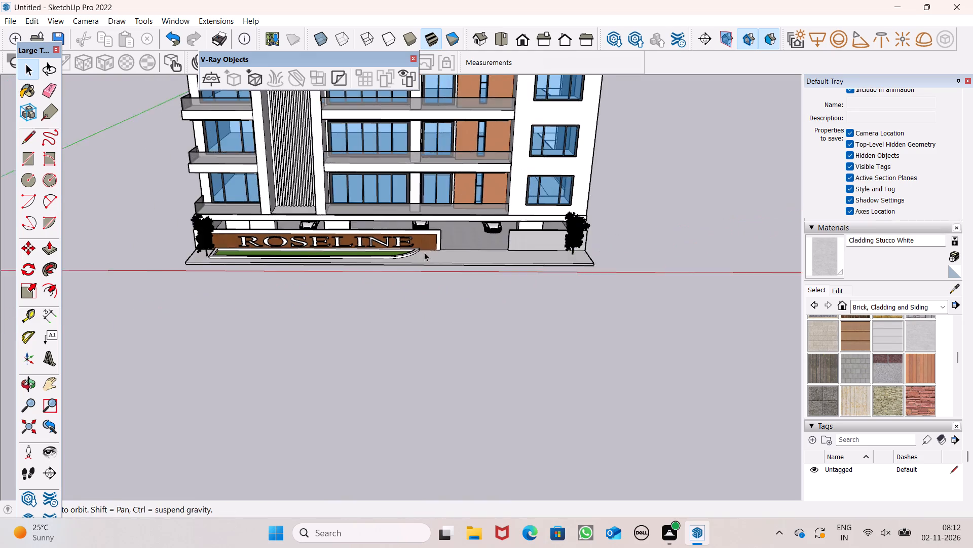
pyautogui.scroll(-6, 598, 209)
pyautogui.scroll(7, 388, 243)
pyautogui.scroll(8, 241, 252)
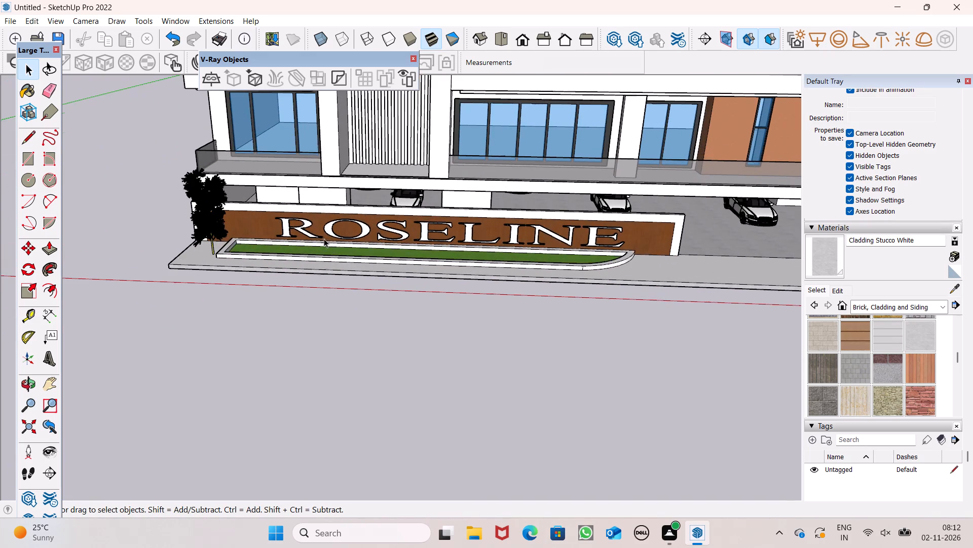
pyautogui.scroll(14, 842, 178)
# Search the 3D Warehouse components for "plants".
pyautogui.scroll(-3, 863, 231)
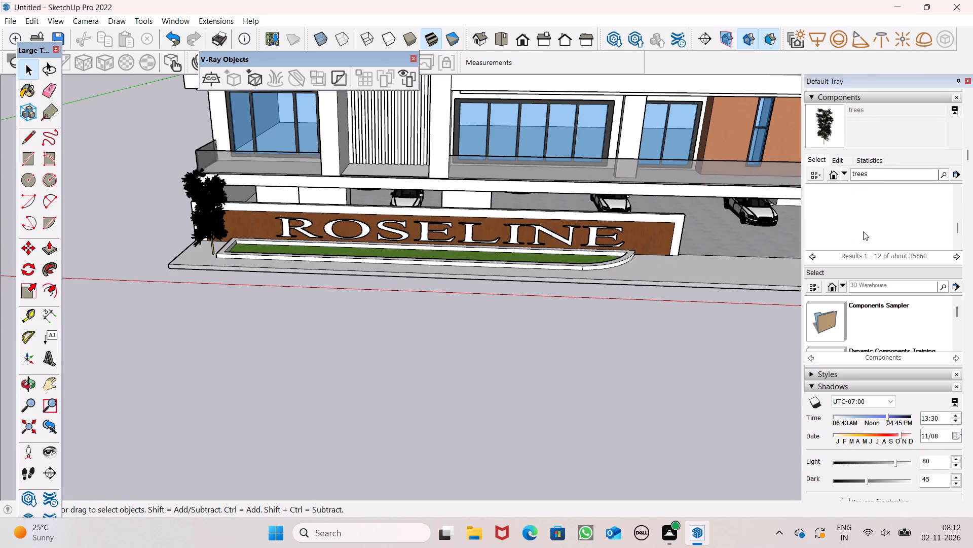
pyautogui.scroll(-2, 811, 220)
pyautogui.scroll(1, 819, 220)
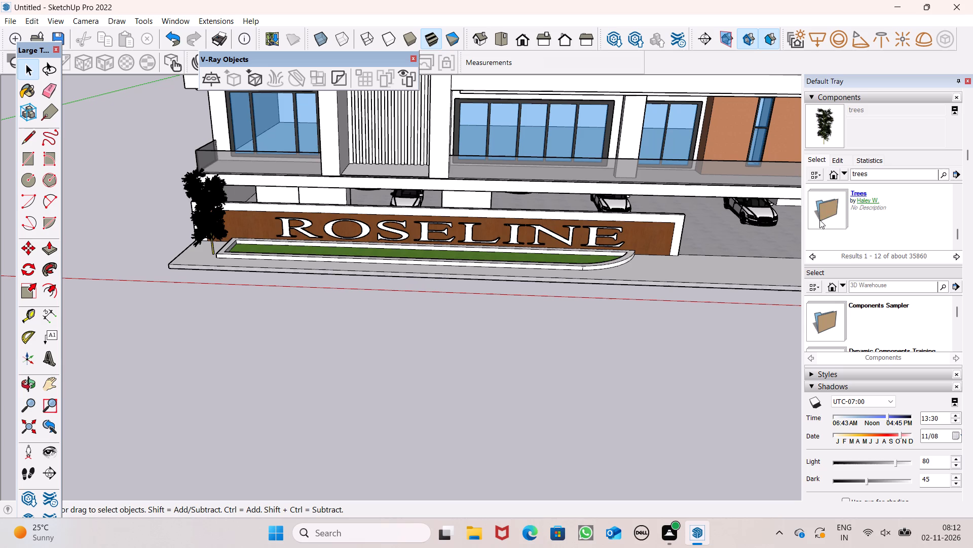
pyautogui.click(880, 174)
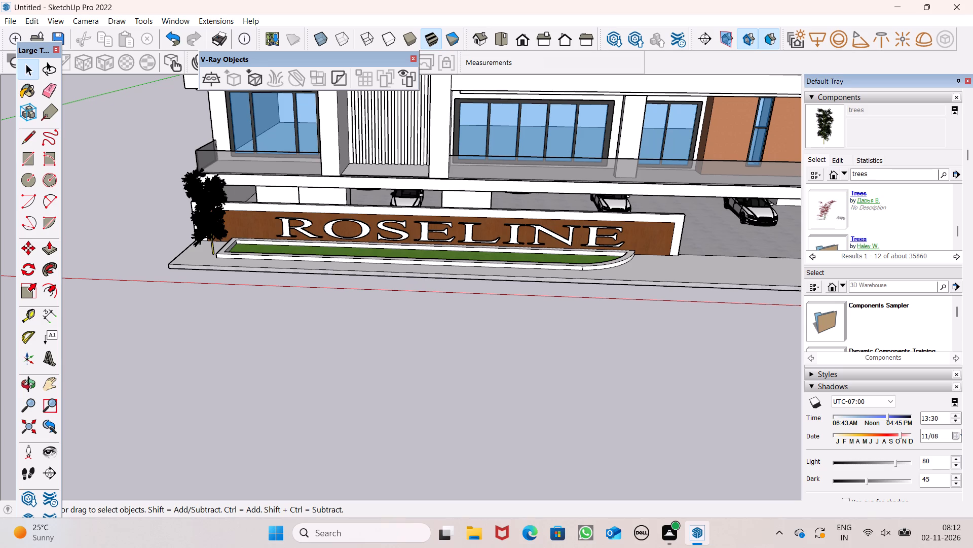
pyautogui.press('BackSpace')
pyautogui.press('BackSpace')
pyautogui.press('BackSpace')
pyautogui.press('BackSpace')
pyautogui.press('BackSpace')
pyautogui.press('BackSpace')
pyautogui.press('BackSpace')
pyautogui.press('BackSpace')
pyautogui.press('BackSpace')
pyautogui.press('BackSpace')
pyautogui.write('plants')
pyautogui.press('Return')
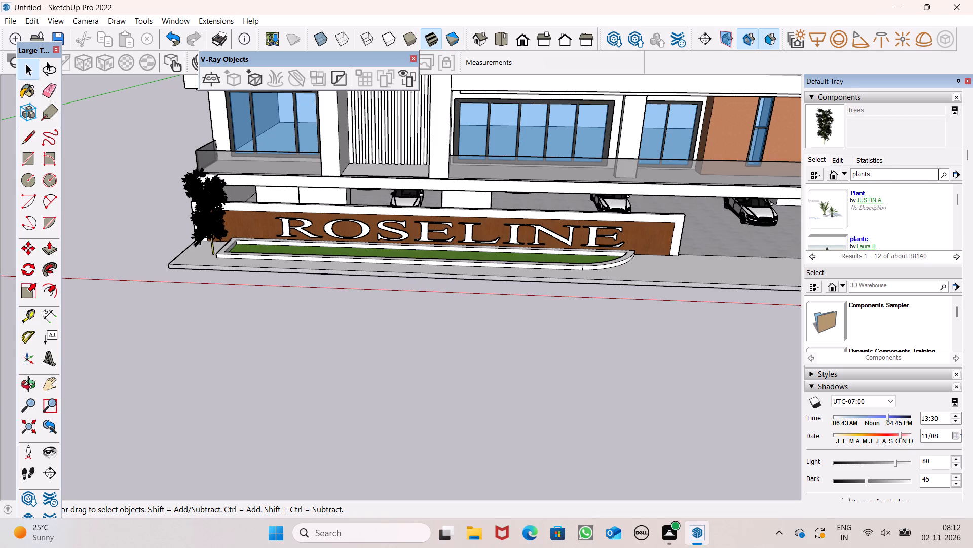
# Look through the plant results and pick the PLANTS planter-box model.
pyautogui.scroll(-3, 832, 209)
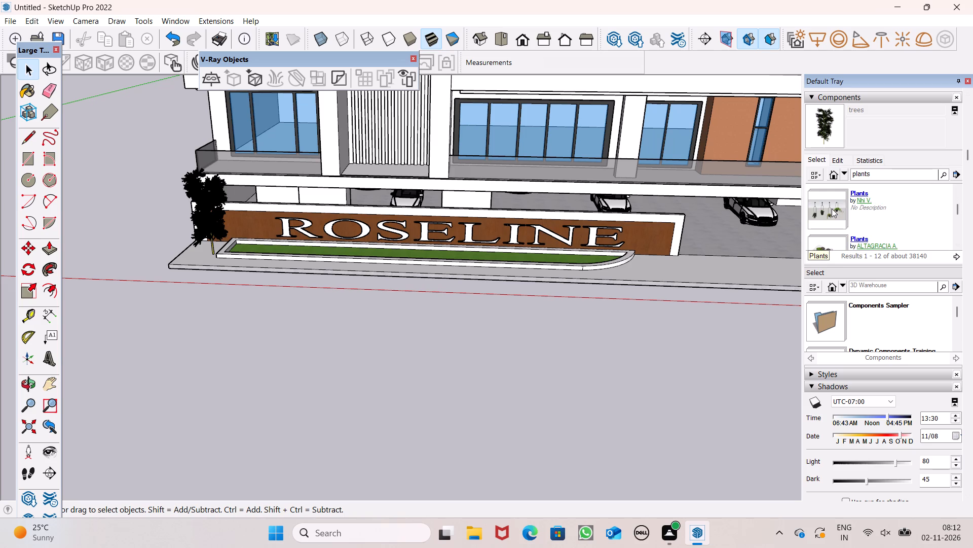
pyautogui.scroll(-3, 832, 209)
pyautogui.scroll(1, 833, 209)
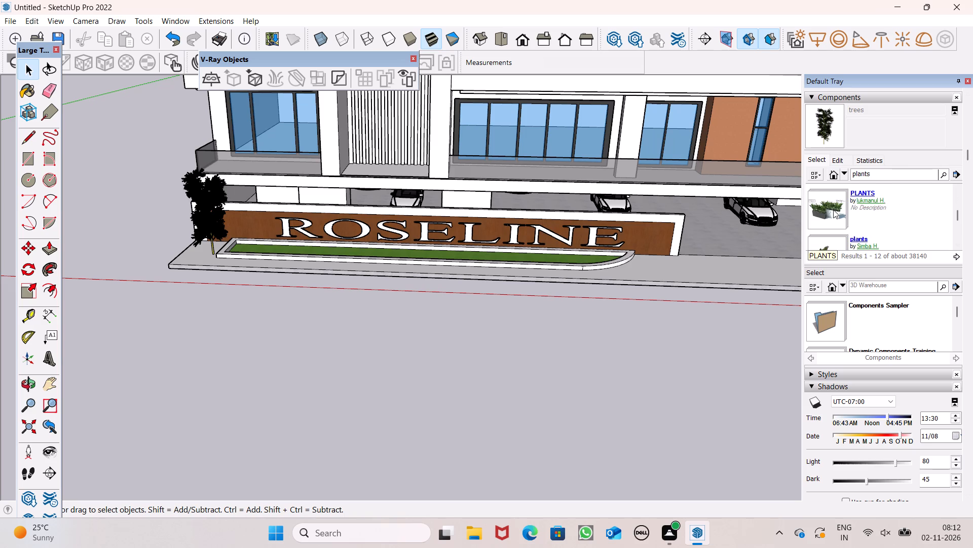
pyautogui.click(831, 207)
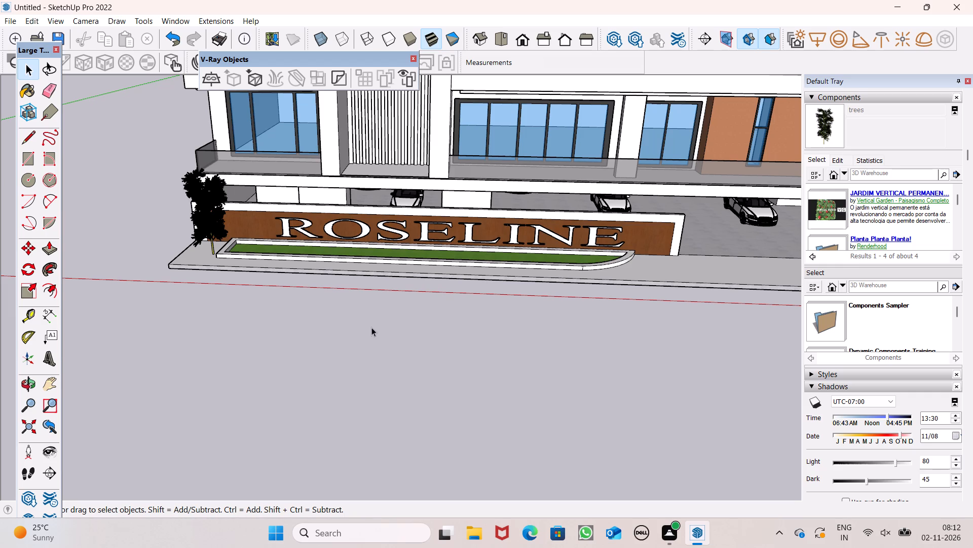
pyautogui.scroll(-10, 371, 327)
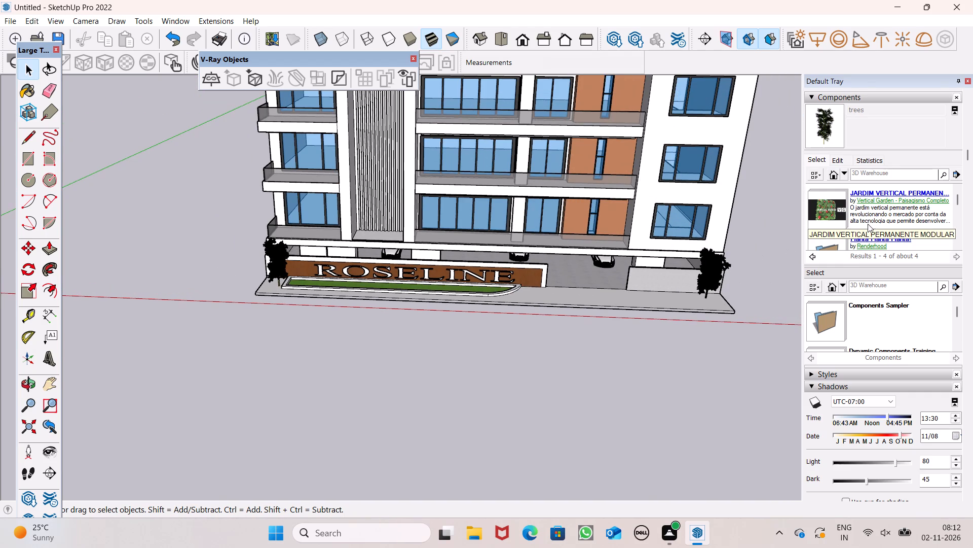
pyautogui.scroll(-5, 868, 223)
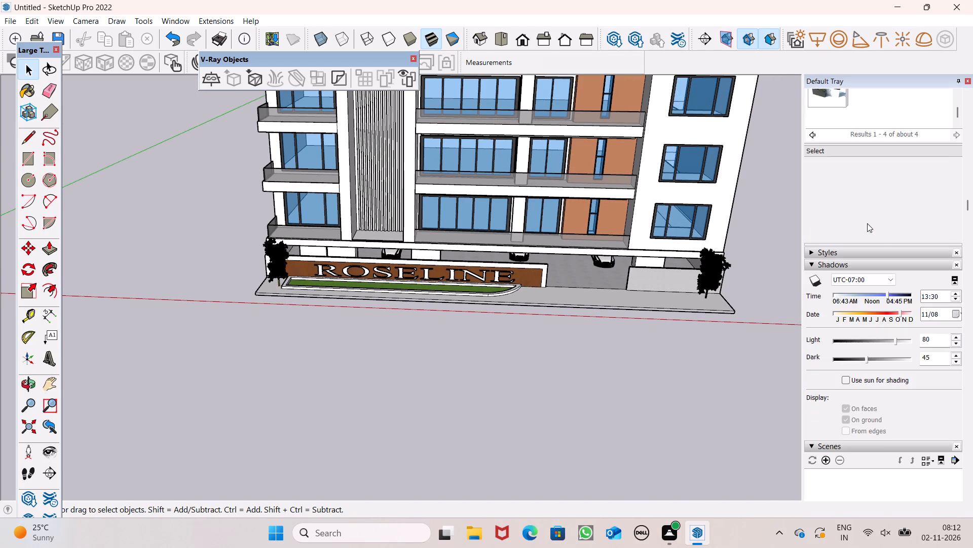
pyautogui.scroll(5, 863, 218)
# Search the 3D Warehouse for "plants" again and pick the first Plant model.
pyautogui.click(861, 173)
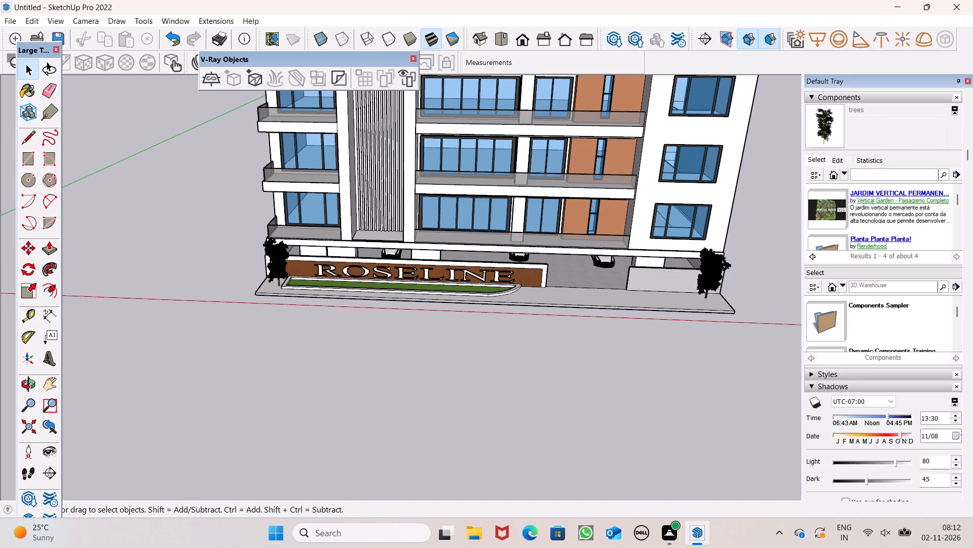
pyautogui.write('plants')
pyautogui.press('Return')
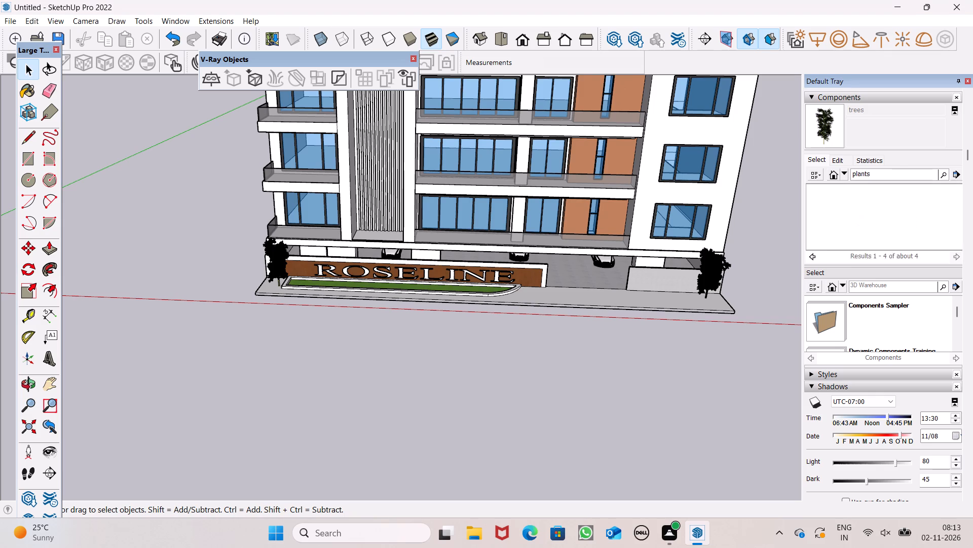
pyautogui.scroll(1, 861, 173)
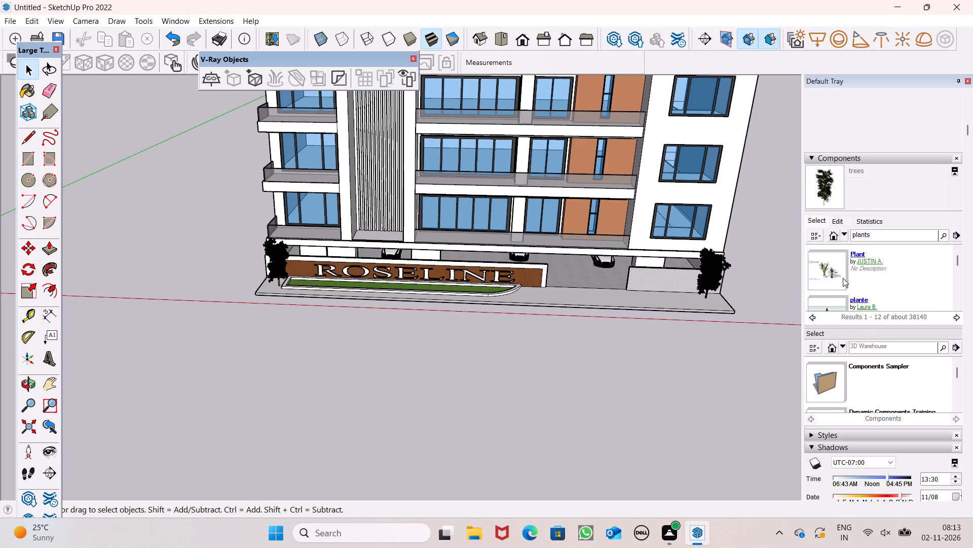
pyautogui.click(839, 267)
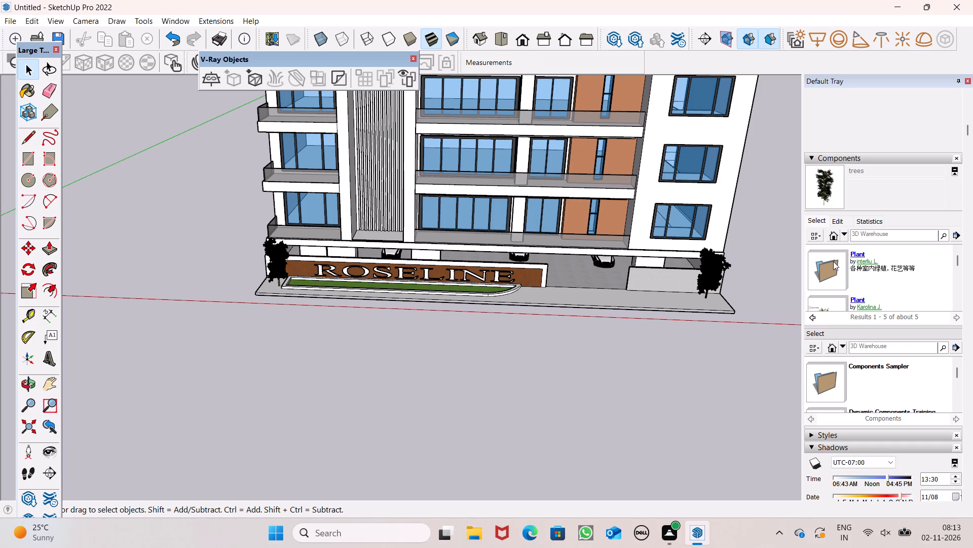
# Browse the models related to the chosen Plant for one that suits the frontage planter.
pyautogui.scroll(-2, 835, 246)
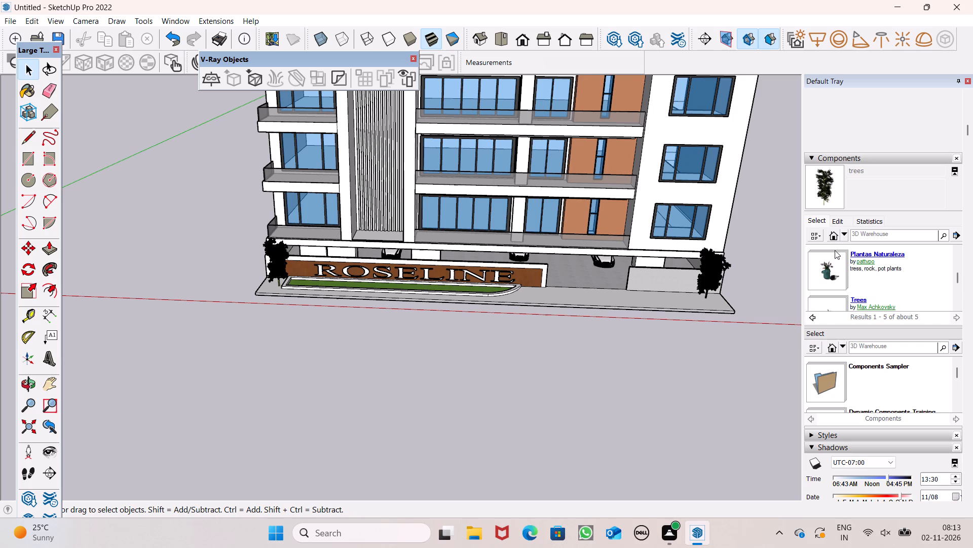
pyautogui.scroll(-3, 835, 270)
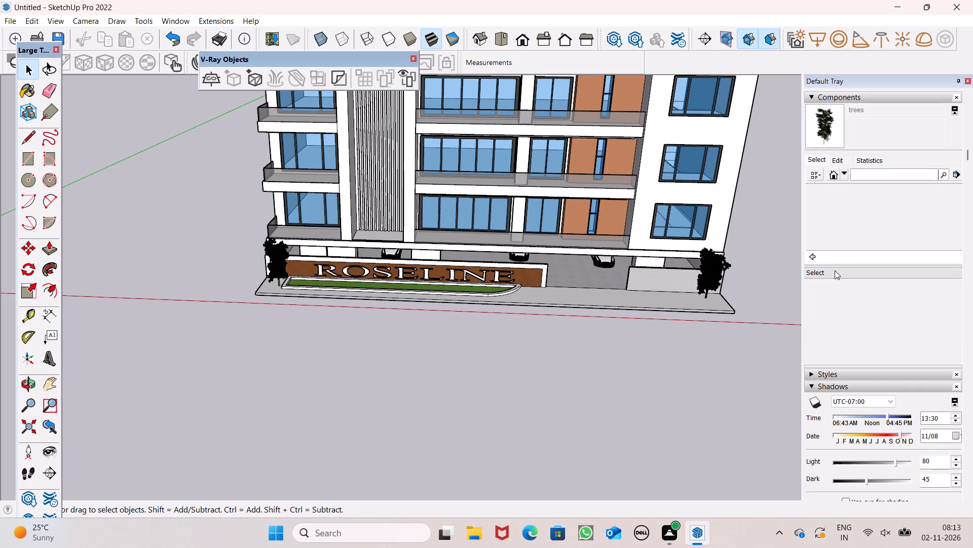
pyautogui.scroll(-2, 822, 218)
pyautogui.scroll(2, 823, 214)
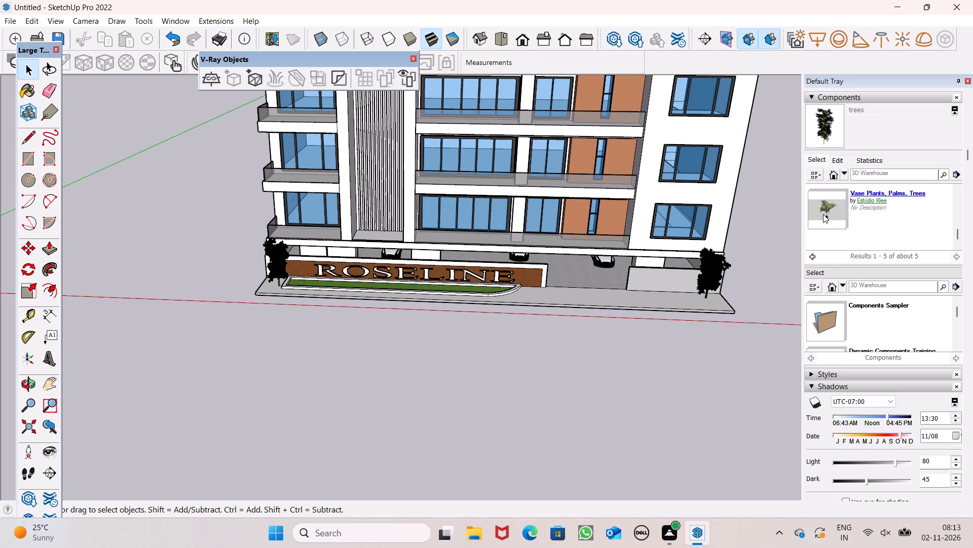
pyautogui.scroll(2, 824, 214)
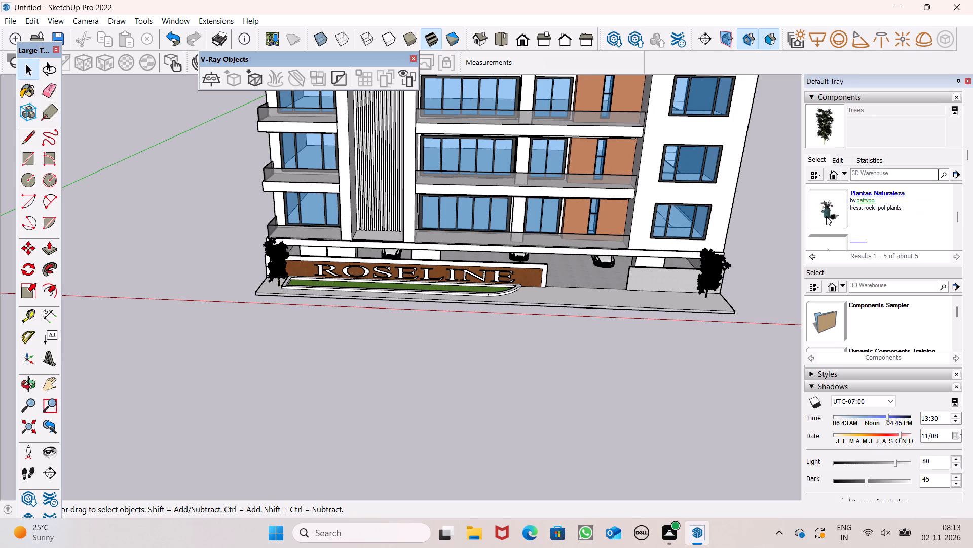
pyautogui.scroll(3, 826, 216)
pyautogui.scroll(-1, 832, 257)
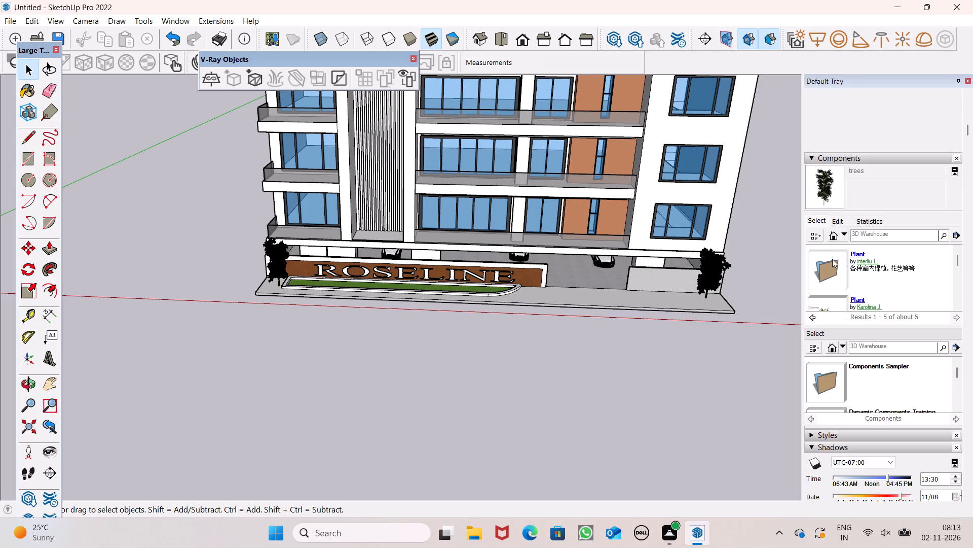
pyautogui.scroll(-3, 832, 259)
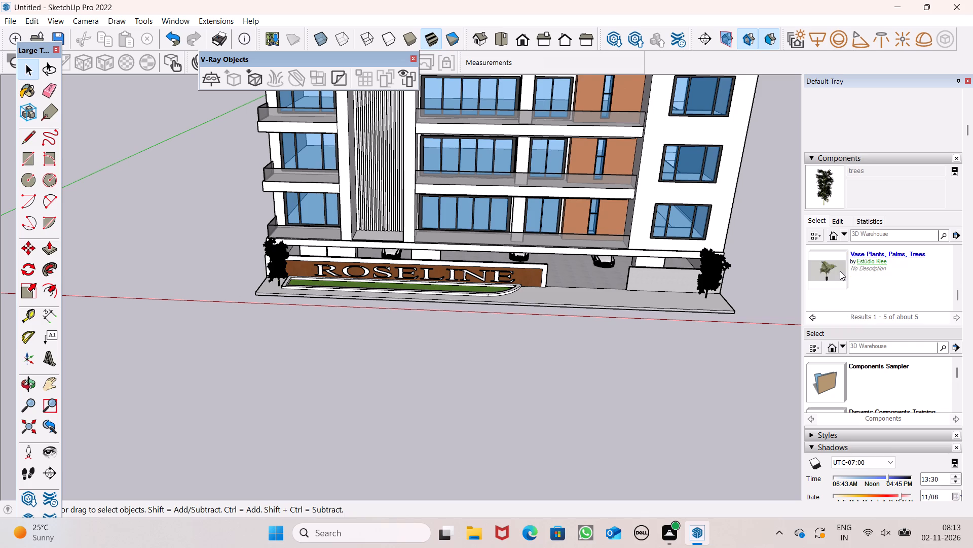
# Search the 3D Warehouse components for "grass".
pyautogui.click(884, 238)
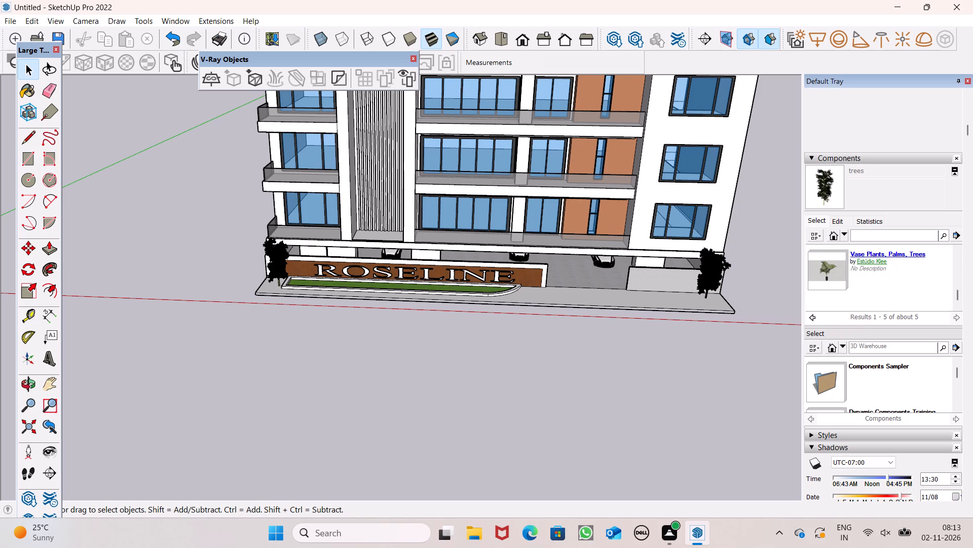
pyautogui.write('grs')
pyautogui.press('BackSpace')
pyautogui.write('ass')
pyautogui.press('Return')
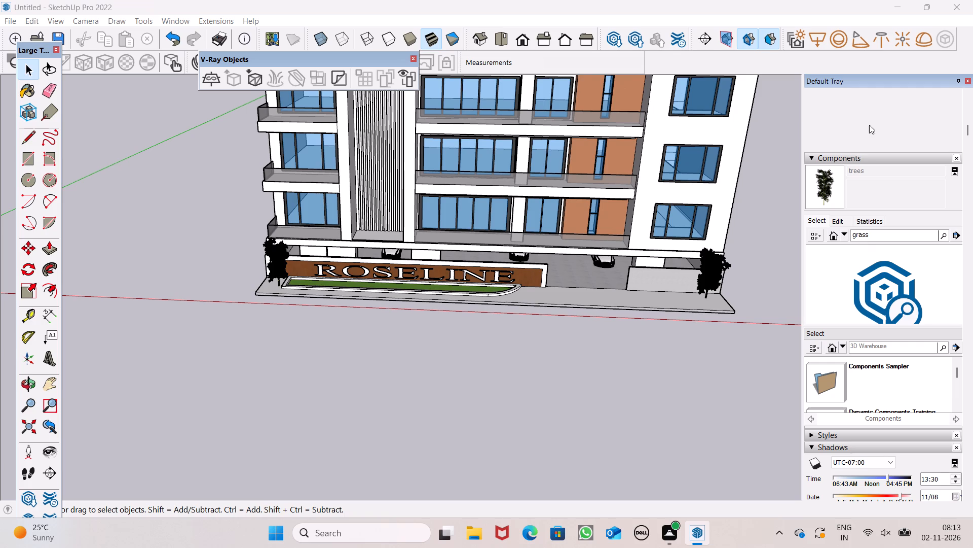
# Look through the grass results for a model that suits the frontage planter.
pyautogui.scroll(-4, 853, 389)
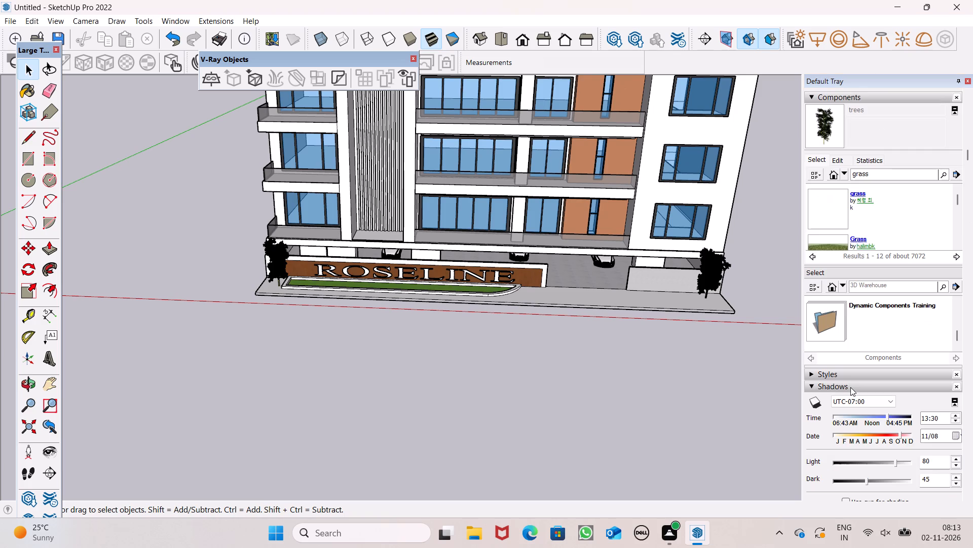
pyautogui.scroll(-2, 859, 231)
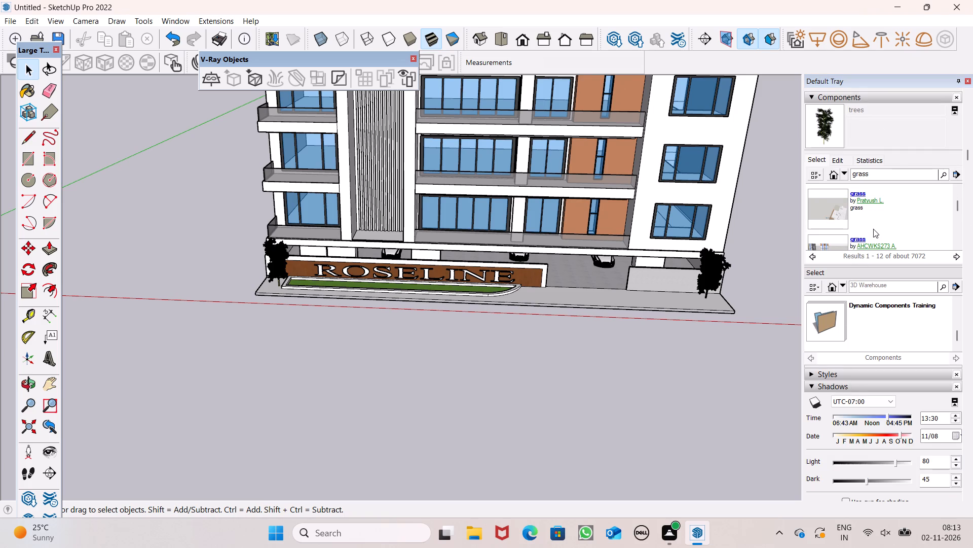
pyautogui.scroll(-4, 873, 229)
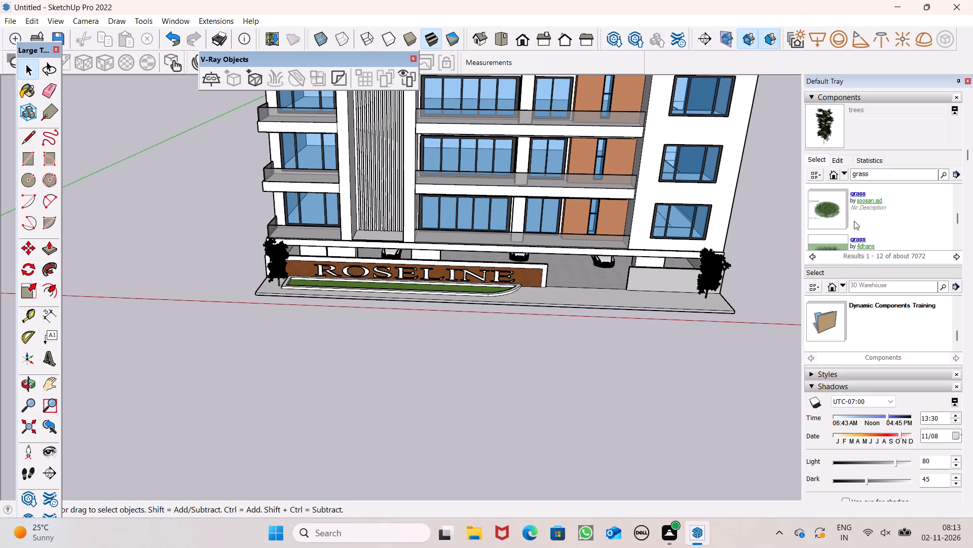
pyautogui.scroll(-2, 848, 218)
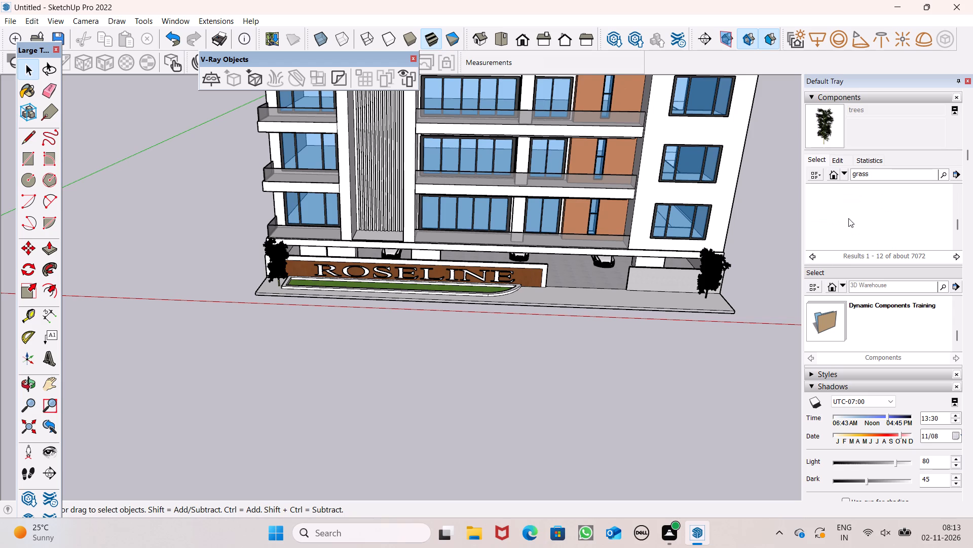
pyautogui.scroll(1, 848, 218)
pyautogui.scroll(-5, 848, 218)
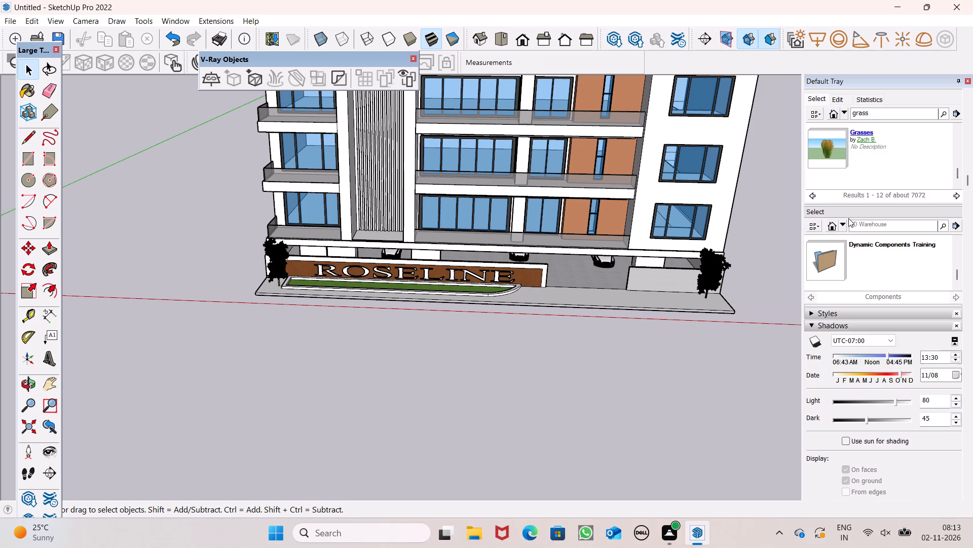
pyautogui.scroll(6, 848, 218)
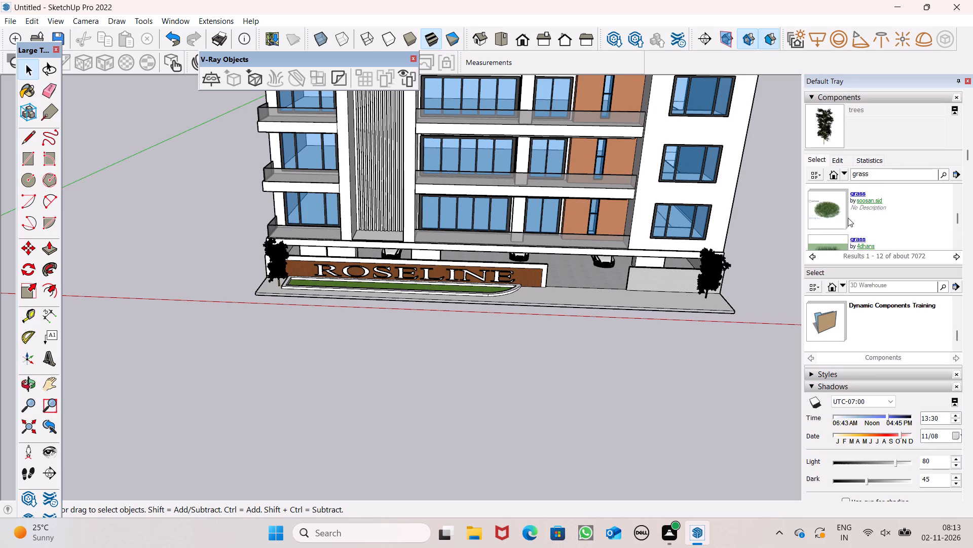
pyautogui.scroll(8, 848, 218)
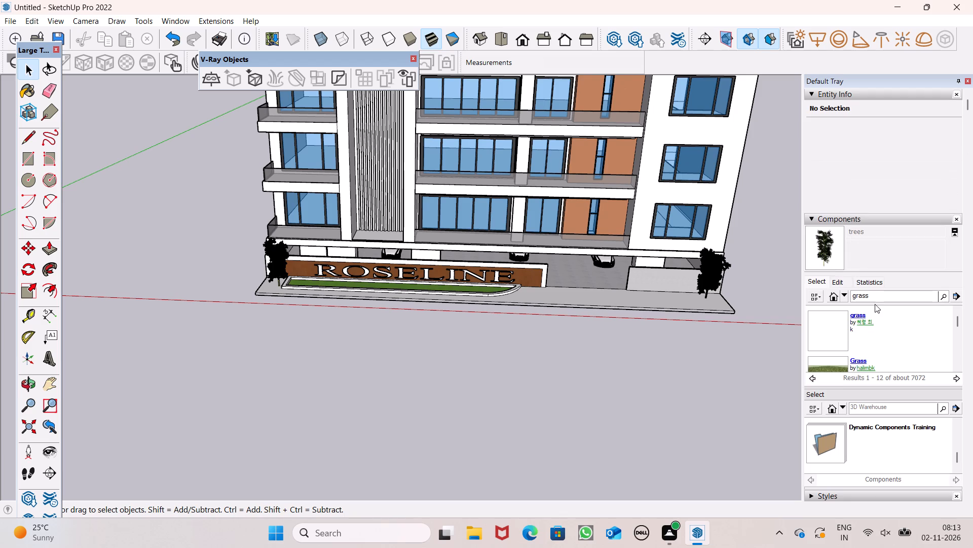
# Search the 3D Warehouse for "plants" and pick the potted leafy plant model named plants.
pyautogui.click(876, 294)
pyautogui.press('BackSpace')
pyautogui.press('BackSpace')
pyautogui.press('BackSpace')
pyautogui.press('BackSpace')
pyautogui.press('BackSpace')
pyautogui.press('BackSpace')
pyautogui.press('BackSpace')
pyautogui.press('BackSpace')
pyautogui.press('BackSpace')
pyautogui.press('BackSpace')
pyautogui.press('BackSpace')
pyautogui.press('BackSpace')
pyautogui.press('BackSpace')
pyautogui.press('BackSpace')
pyautogui.press('BackSpace')
pyautogui.press('BackSpace')
pyautogui.press('BackSpace')
pyautogui.press('BackSpace')
pyautogui.press('BackSpace')
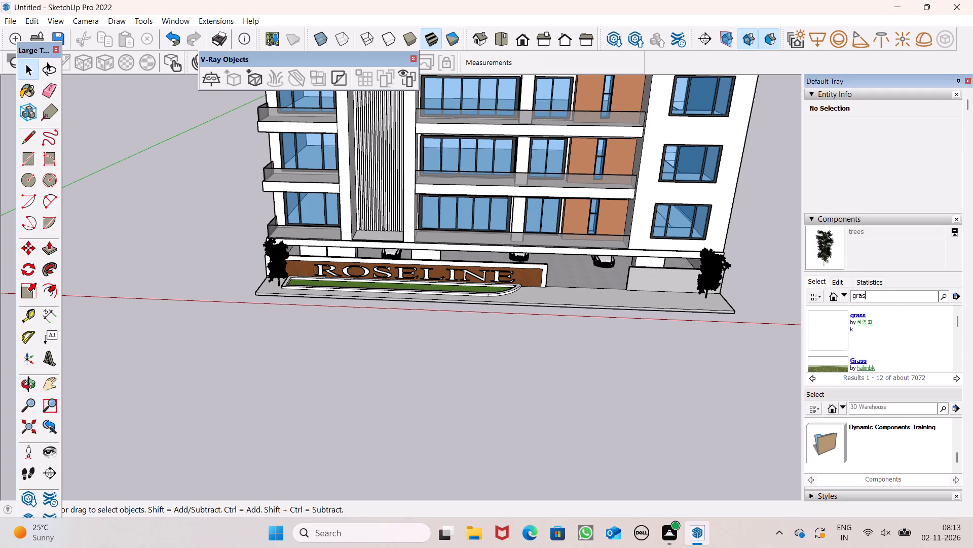
pyautogui.write('plants')
pyautogui.press('Return')
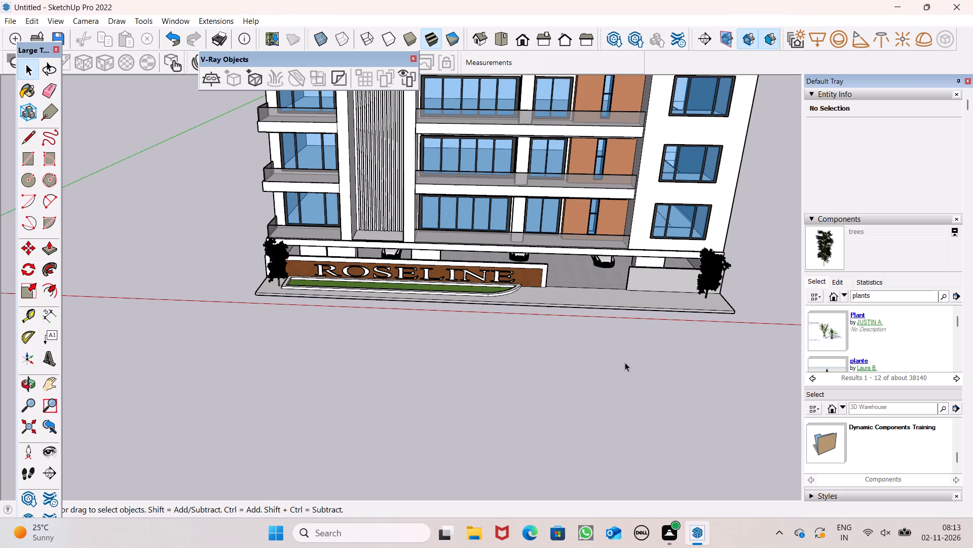
pyautogui.scroll(-2, 843, 346)
pyautogui.click(820, 326)
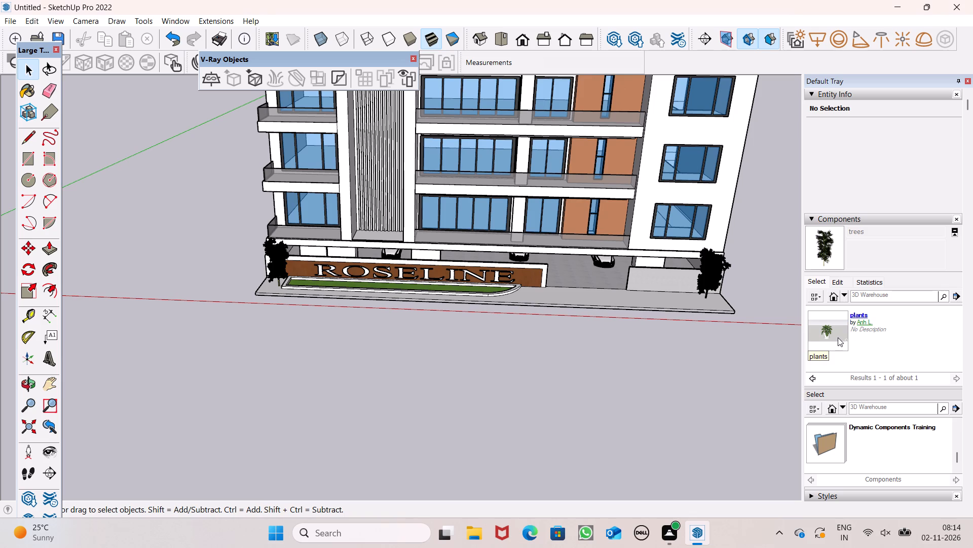
pyautogui.click(826, 327)
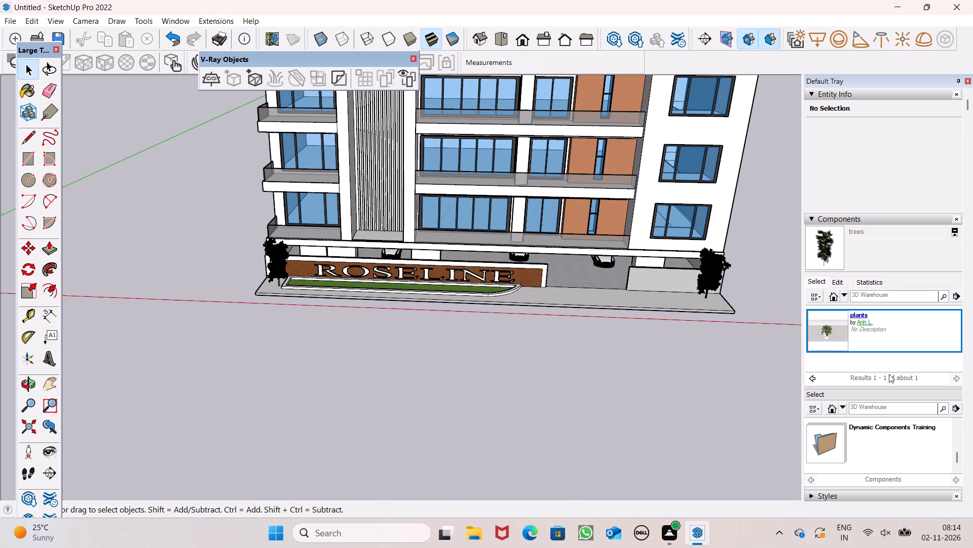
# Place the potted plant on the floor of the lowest front balcony, above the tree beside the ROSELINE sign.
pyautogui.click(583, 315)
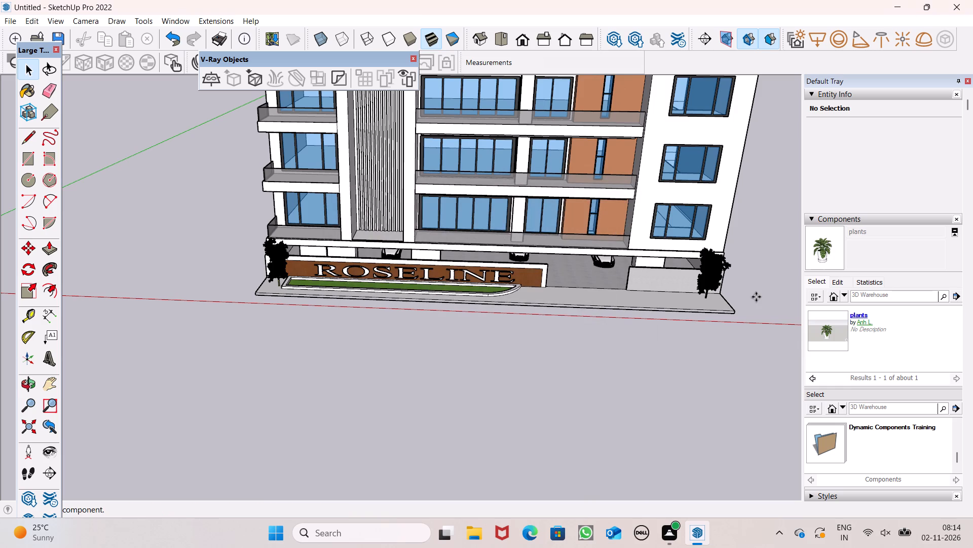
pyautogui.scroll(-6, 721, 314)
pyautogui.scroll(7, 385, 314)
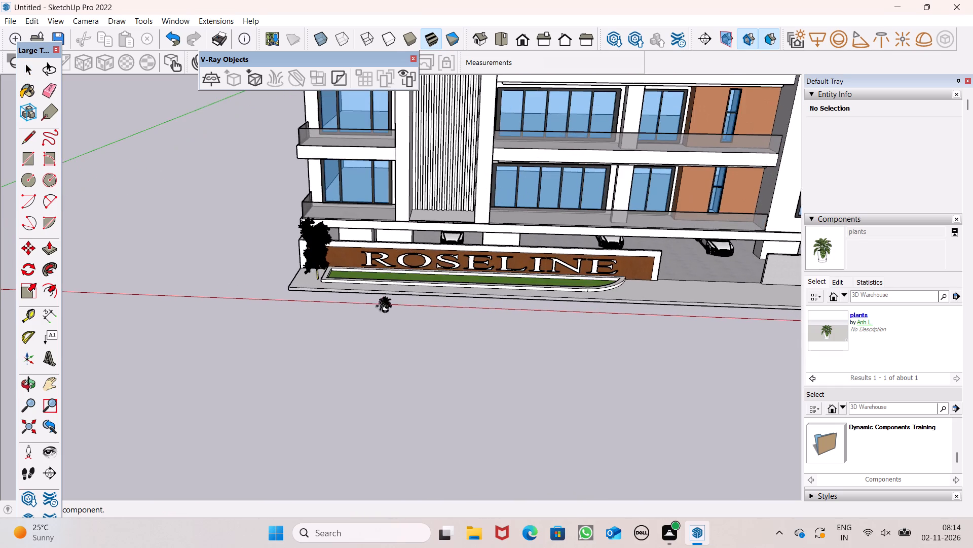
pyautogui.scroll(15, 372, 301)
pyautogui.scroll(3, 304, 270)
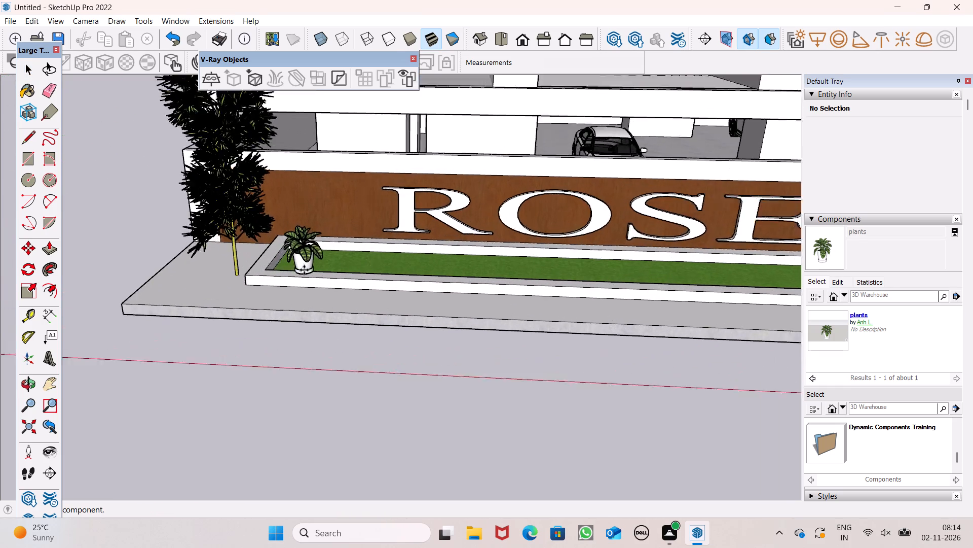
pyautogui.scroll(2, 304, 270)
pyautogui.scroll(-14, 293, 294)
pyautogui.scroll(-7, 592, 312)
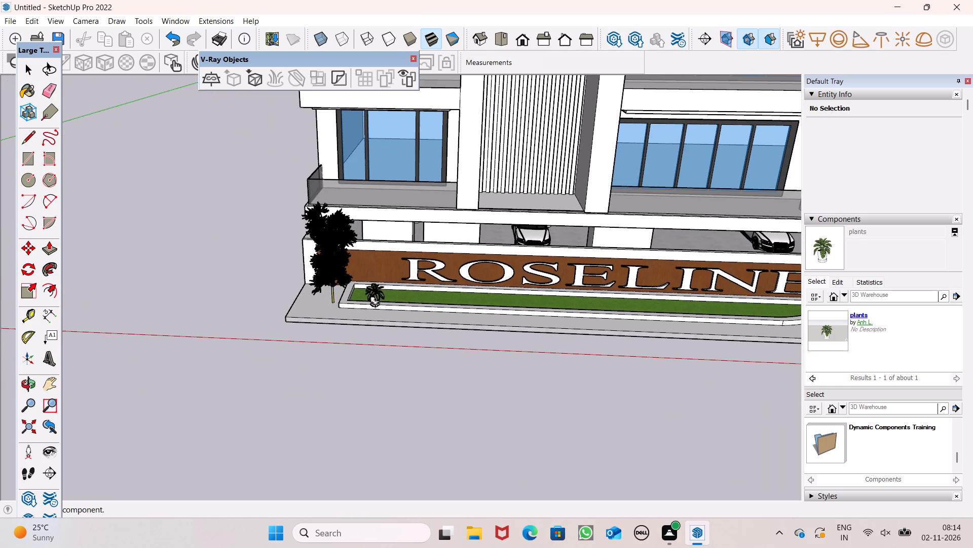
pyautogui.scroll(1, 373, 302)
pyautogui.scroll(-14, 332, 325)
pyautogui.scroll(8, 314, 224)
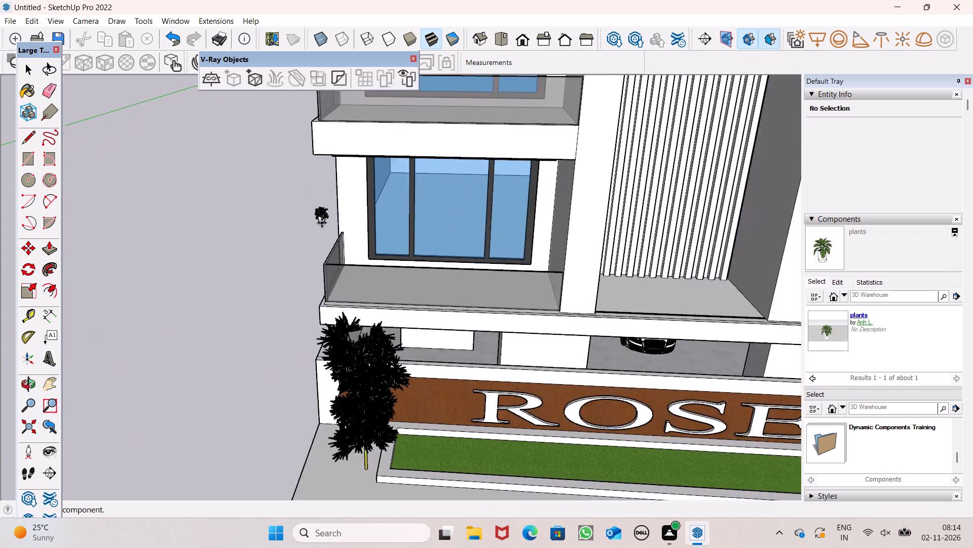
pyautogui.scroll(9, 342, 262)
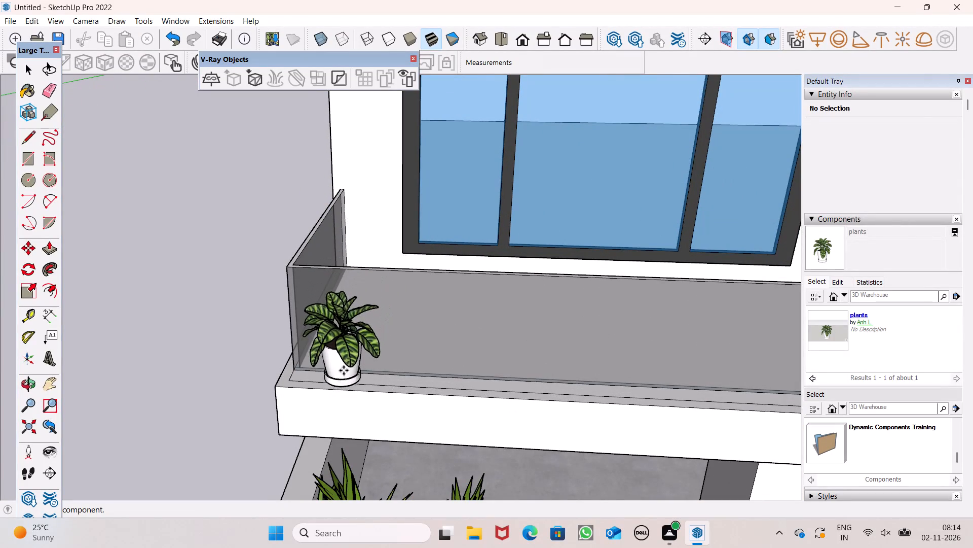
pyautogui.moveTo(355, 252); pyautogui.dragTo(655, 367, button='middle')
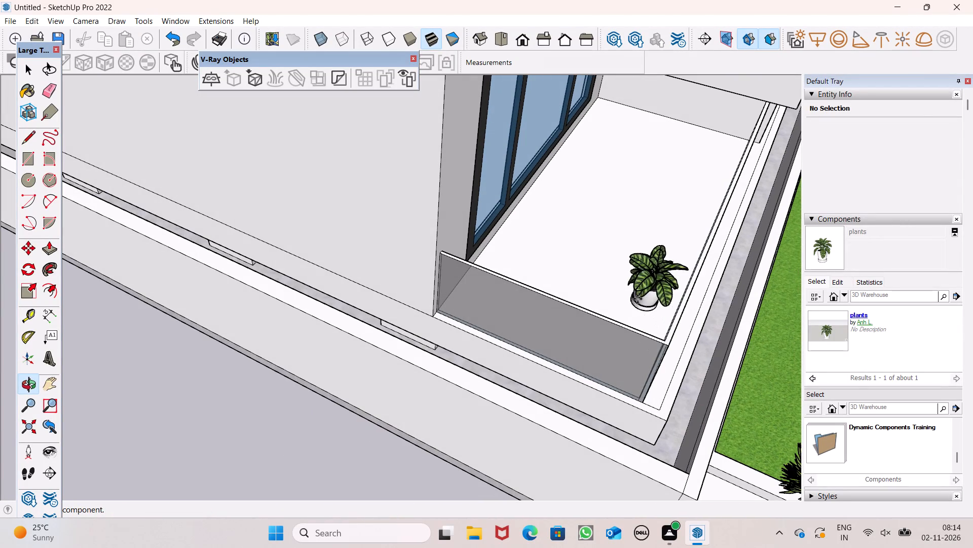
pyautogui.click(637, 301)
# Move the potted plant about 4' 6" into the balcony's outer front corner, against the glass railing.
pyautogui.moveTo(707, 368); pyautogui.dragTo(687, 313, button='middle')
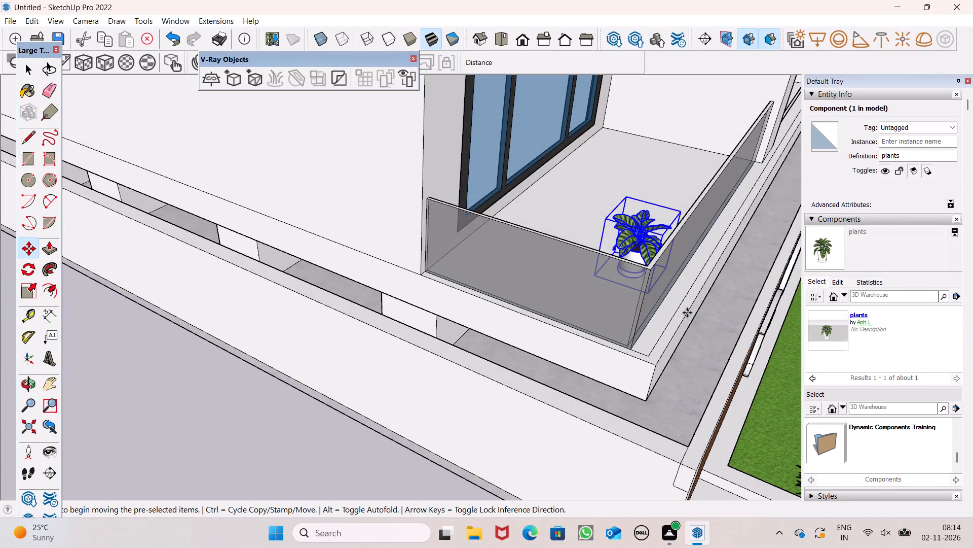
pyautogui.press('m')
pyautogui.press('Return')
pyautogui.moveTo(496, 326); pyautogui.dragTo(485, 313, button='middle')
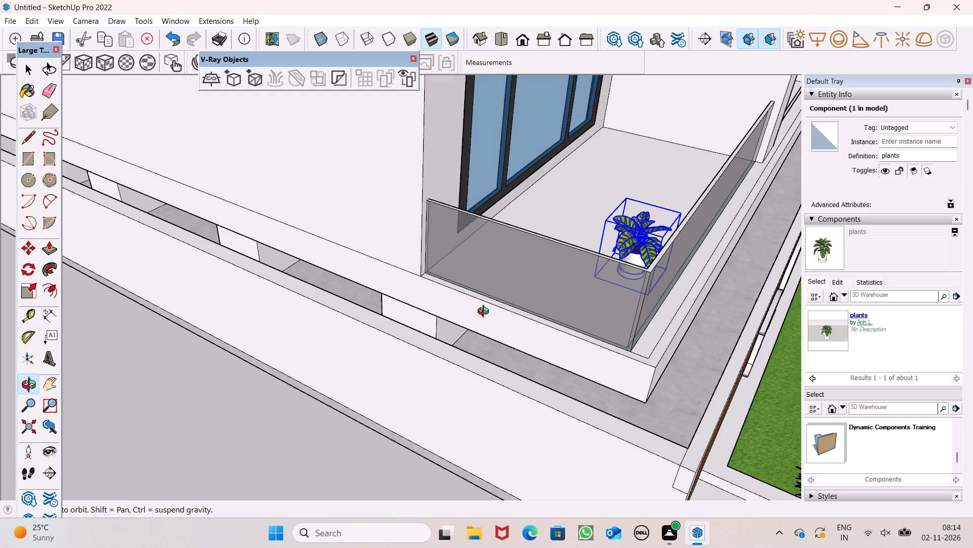
pyautogui.moveTo(485, 313); pyautogui.dragTo(448, 277, button='middle')
pyautogui.scroll(4, 521, 253)
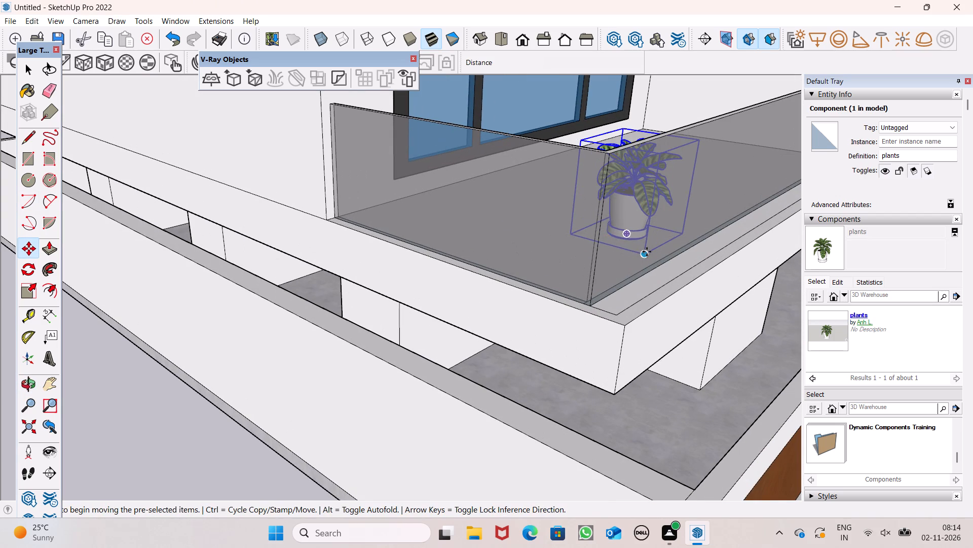
pyautogui.moveTo(647, 252); pyautogui.dragTo(583, 298)
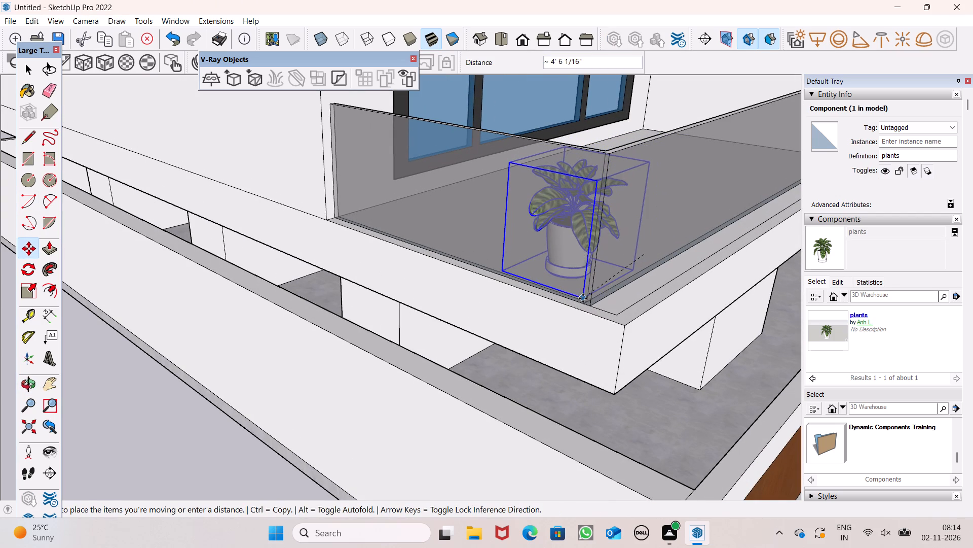
pyautogui.moveTo(583, 298); pyautogui.dragTo(588, 301)
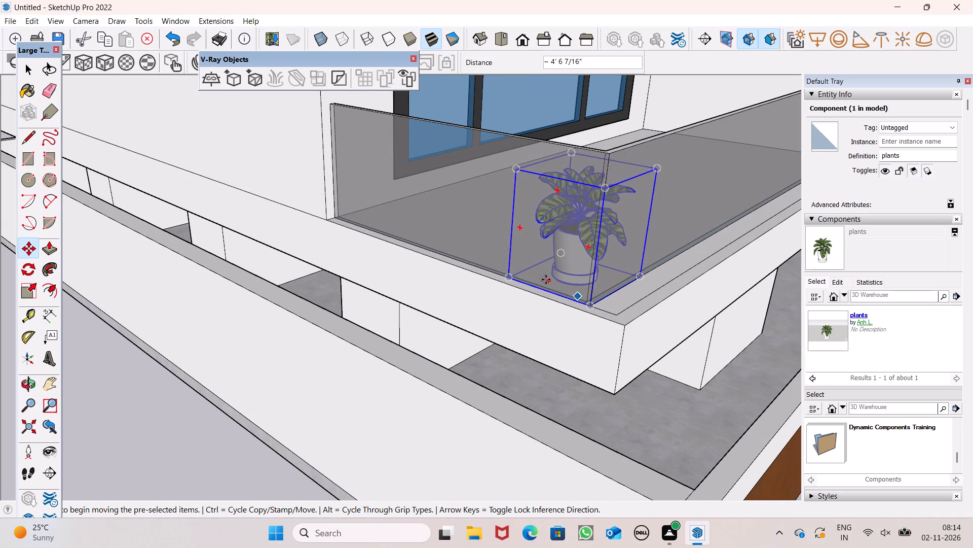
pyautogui.scroll(-6, 543, 277)
pyautogui.moveTo(549, 291); pyautogui.dragTo(484, 247, button='middle')
pyautogui.press('space')
pyautogui.scroll(-6, 456, 210)
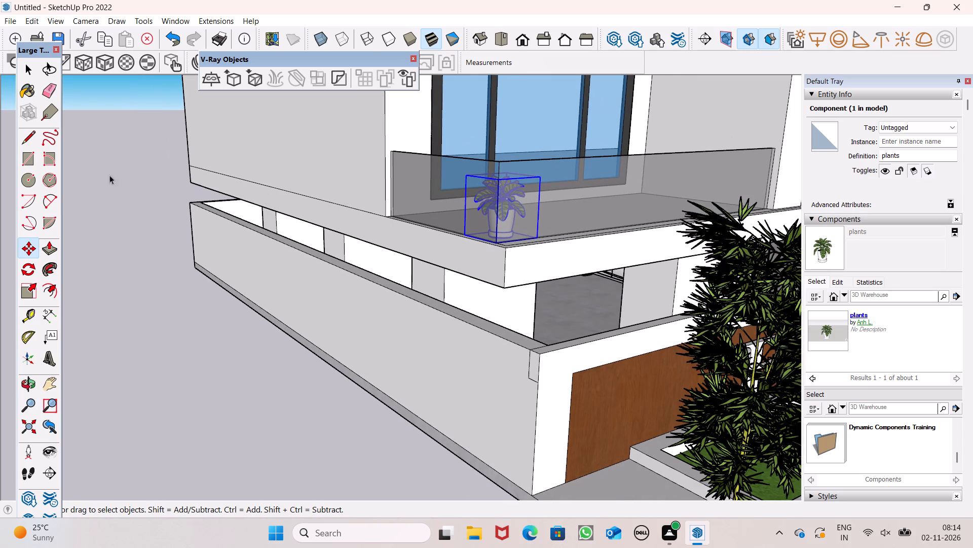
pyautogui.click(81, 177)
# Examine the potted plant's position behind the balcony's glass railing from the front and from above.
pyautogui.scroll(-7, 946, 399)
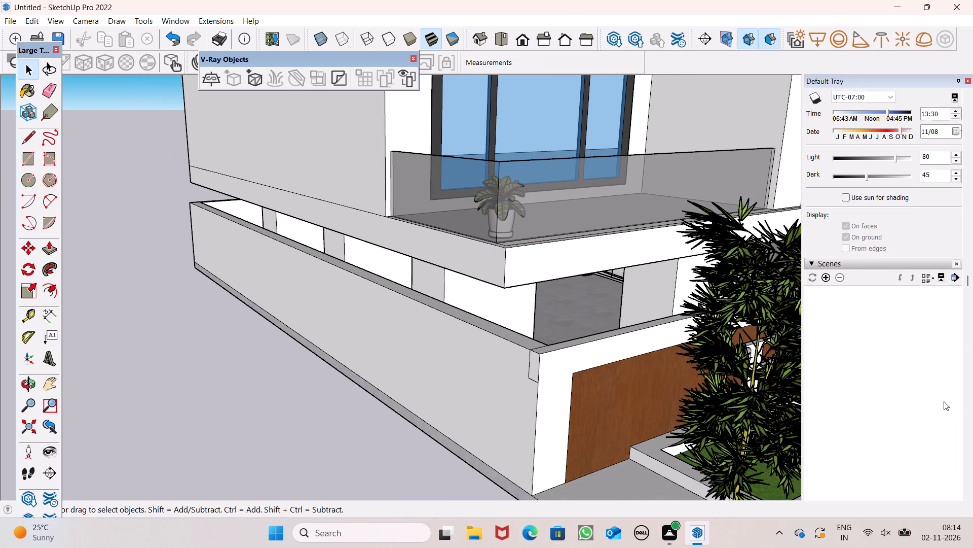
pyautogui.scroll(-10, 579, 355)
pyautogui.scroll(-5, 434, 288)
pyautogui.moveTo(448, 294); pyautogui.dragTo(429, 295, button='middle')
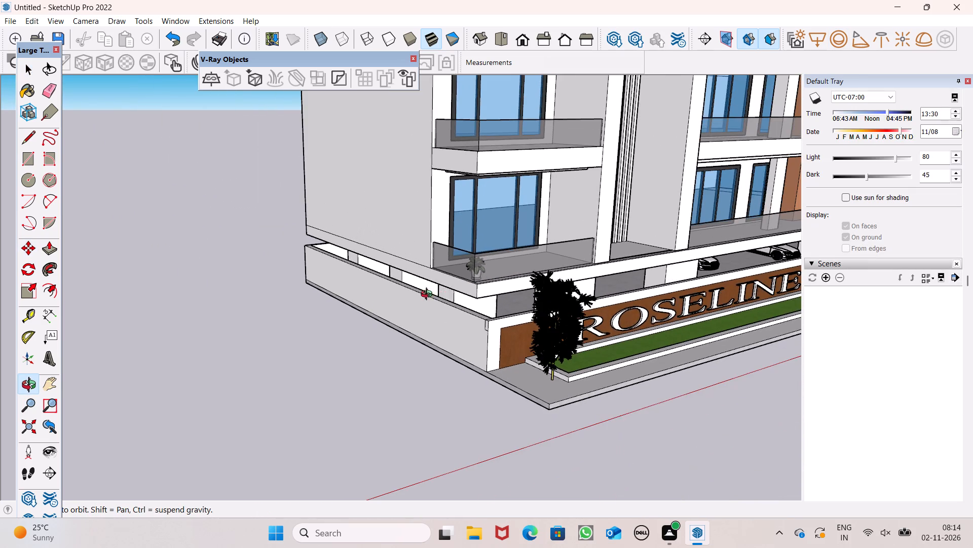
pyautogui.moveTo(429, 295); pyautogui.dragTo(195, 348, button='middle')
pyautogui.scroll(-12, 391, 328)
pyautogui.scroll(7, 322, 313)
pyautogui.moveTo(288, 322); pyautogui.dragTo(346, 262, button='middle')
pyautogui.scroll(7, 294, 284)
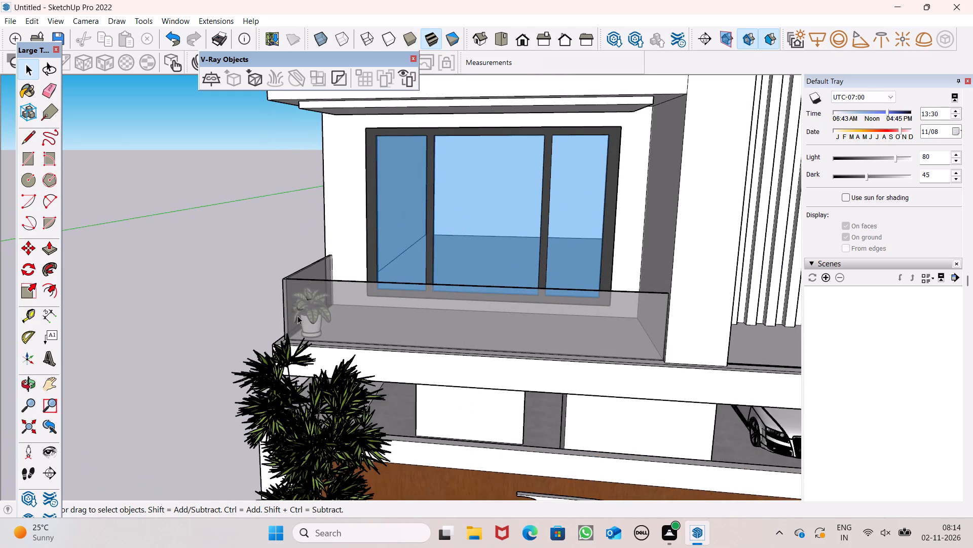
pyautogui.scroll(-5, 426, 279)
pyautogui.scroll(6, 381, 288)
pyautogui.click(344, 314)
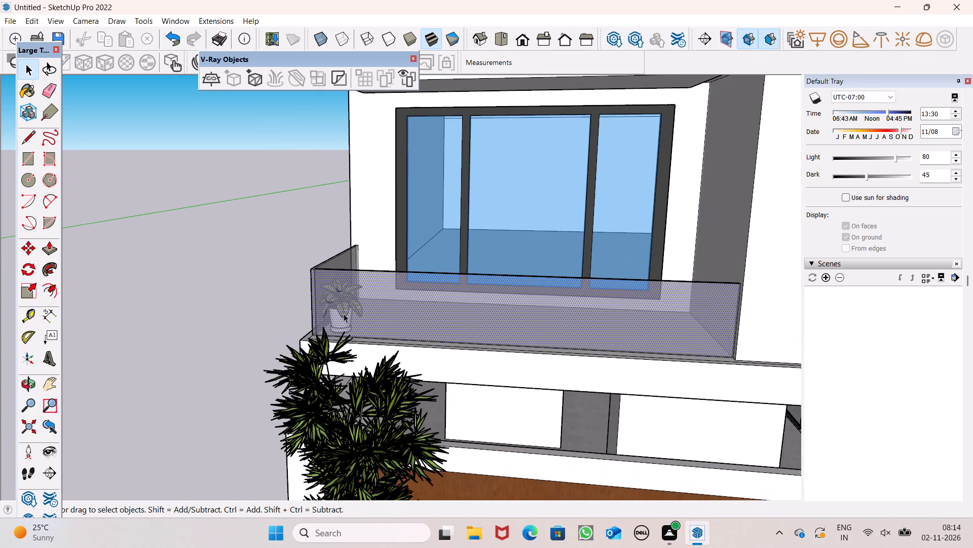
pyautogui.scroll(-4, 414, 370)
pyautogui.click(296, 285)
pyautogui.scroll(-3, 580, 256)
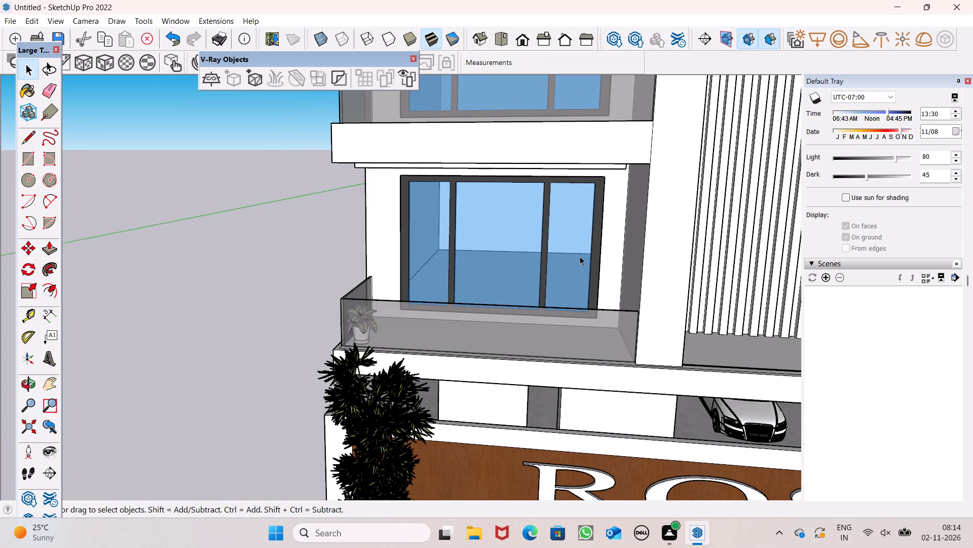
pyautogui.scroll(-2, 580, 256)
pyautogui.moveTo(578, 275); pyautogui.dragTo(476, 432, button='middle')
pyautogui.scroll(1, 476, 432)
pyautogui.scroll(7, 363, 350)
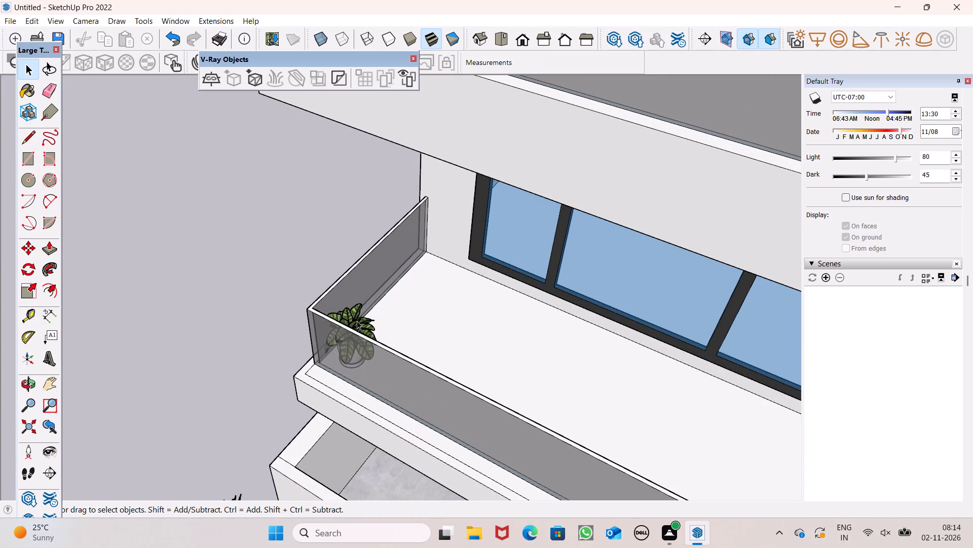
# Stretch the potted plant on the lowest front balcony to about 1.15 times its height and enlarge it along the green axis.
pyautogui.click(357, 321)
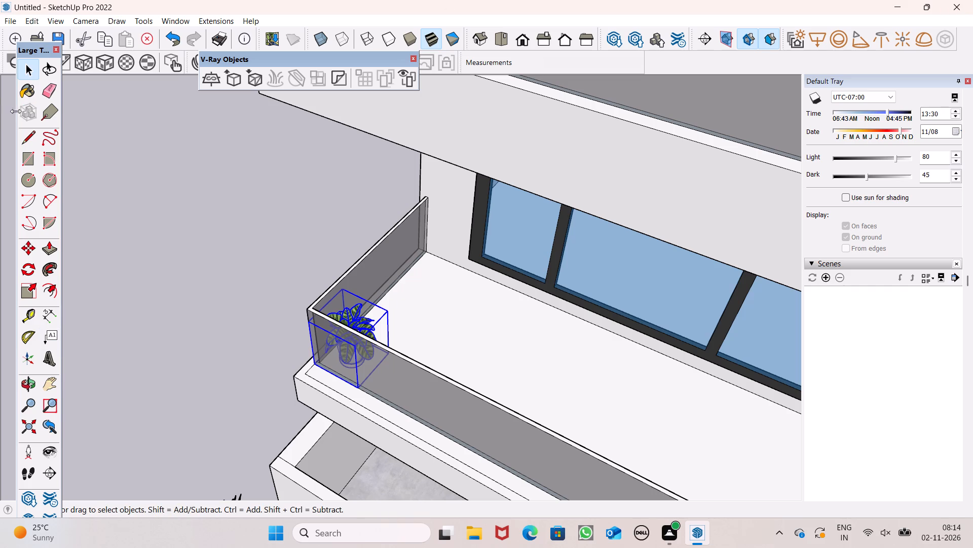
pyautogui.click(30, 290)
pyautogui.scroll(4, 280, 276)
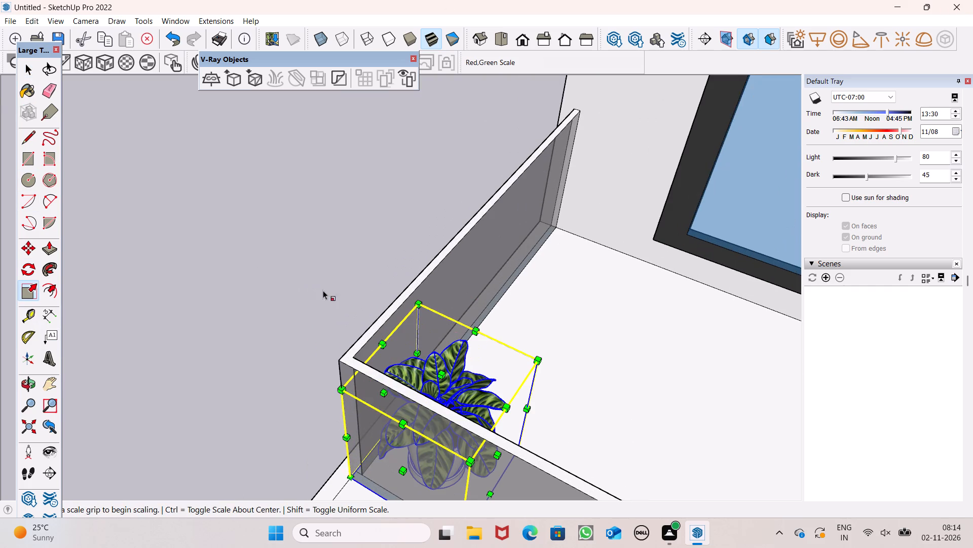
pyautogui.moveTo(439, 370); pyautogui.dragTo(435, 358)
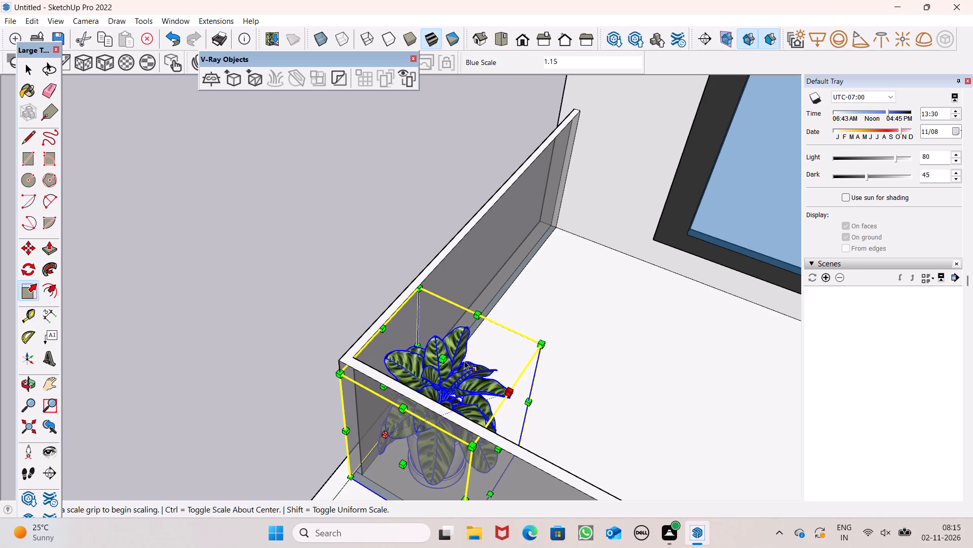
pyautogui.moveTo(540, 351); pyautogui.dragTo(320, 334, button='middle')
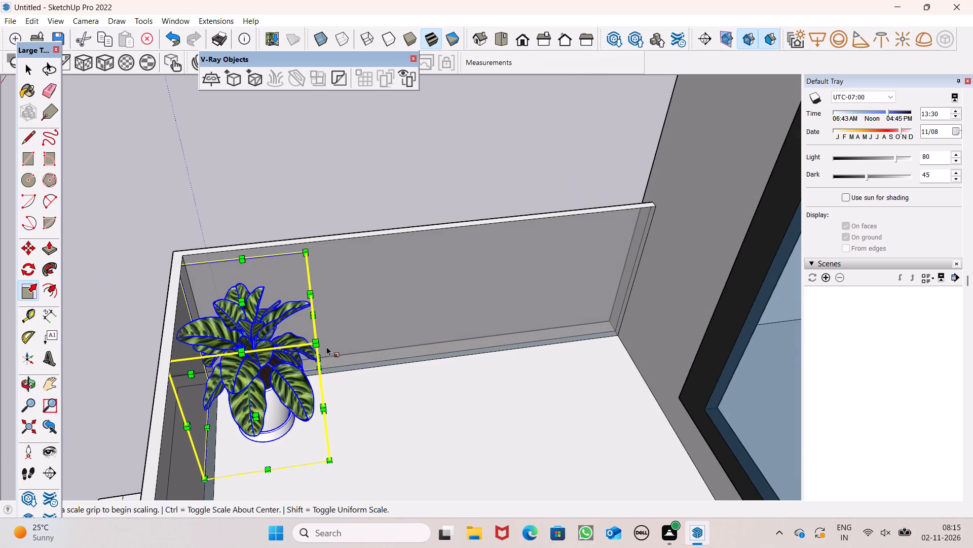
pyautogui.moveTo(319, 358); pyautogui.dragTo(358, 363)
pyautogui.scroll(-6, 425, 322)
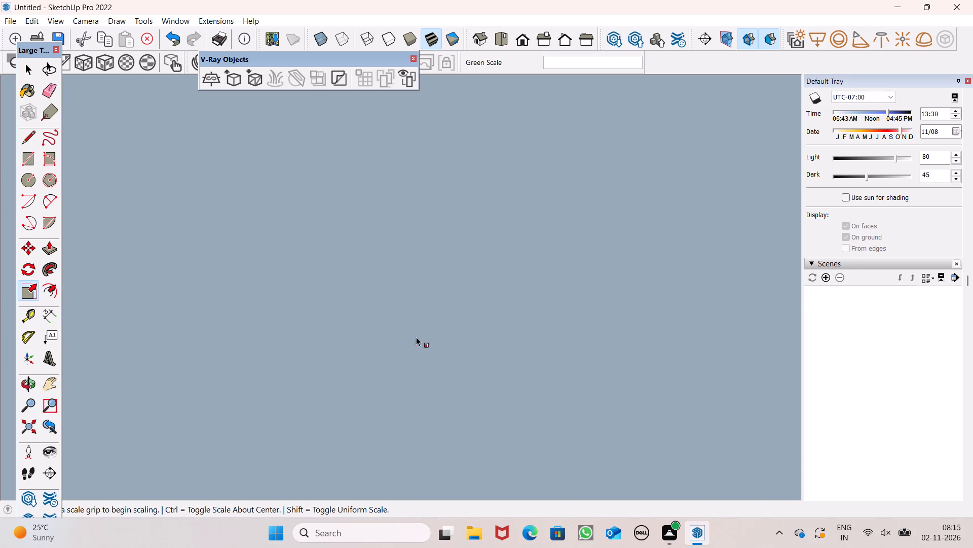
# Widen the same potted plant along the balcony's front railing, scaling it about 1.38 on the red axis.
pyautogui.click(520, 42)
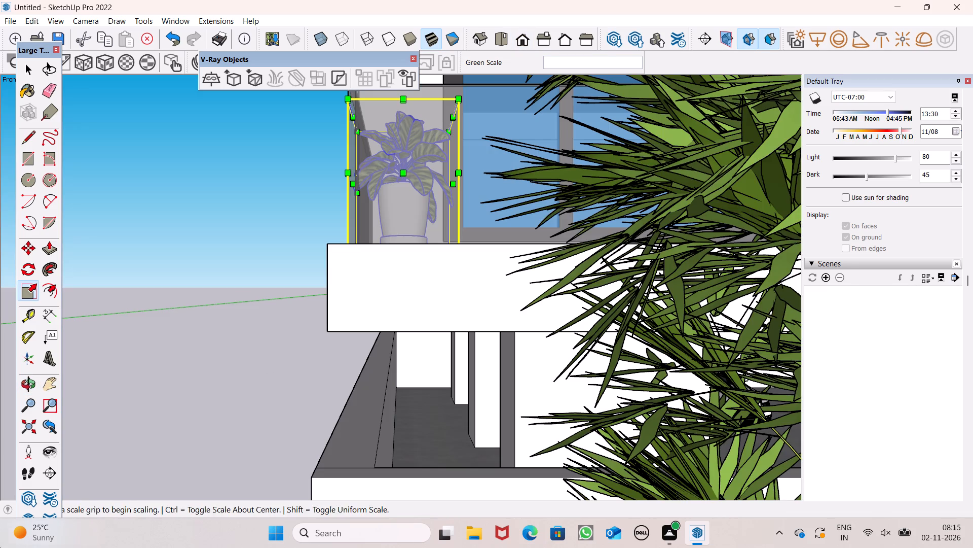
pyautogui.scroll(-4, 31, 427)
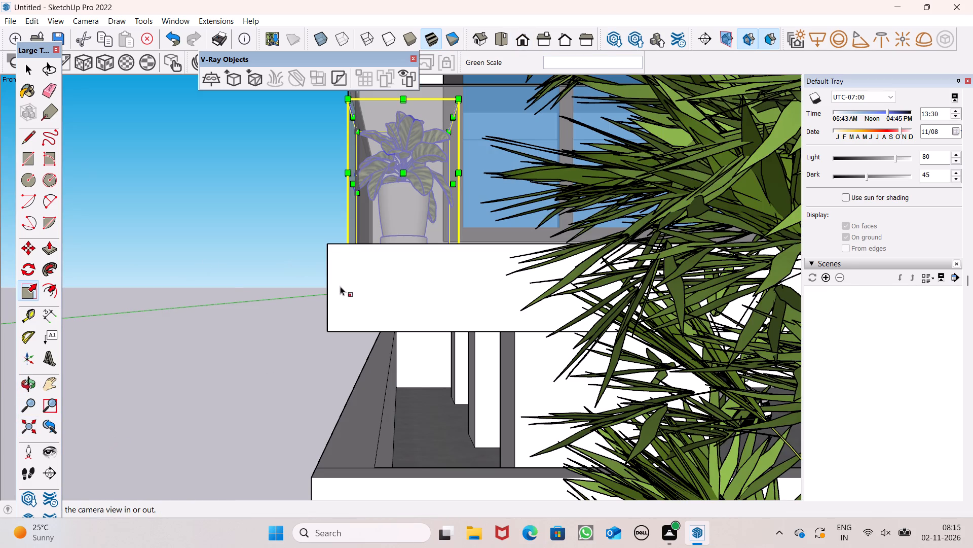
pyautogui.scroll(-7, 340, 259)
pyautogui.moveTo(331, 326); pyautogui.dragTo(98, 502, button='middle')
pyautogui.scroll(2, 305, 314)
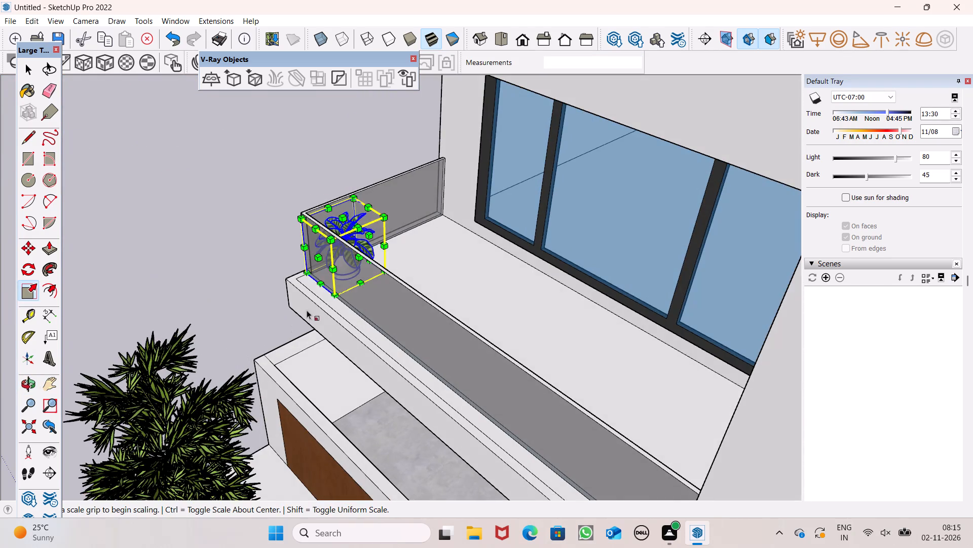
pyautogui.scroll(4, 307, 310)
pyautogui.moveTo(385, 233); pyautogui.dragTo(401, 251)
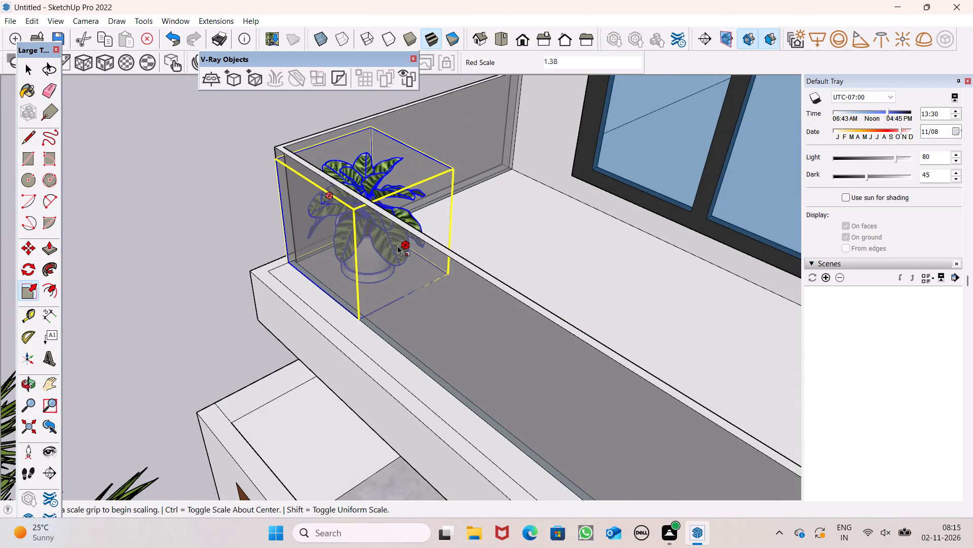
pyautogui.scroll(-7, 397, 244)
pyautogui.moveTo(388, 276); pyautogui.dragTo(481, 268, button='middle')
pyautogui.scroll(1, 481, 268)
pyautogui.press('space')
pyautogui.click(292, 187)
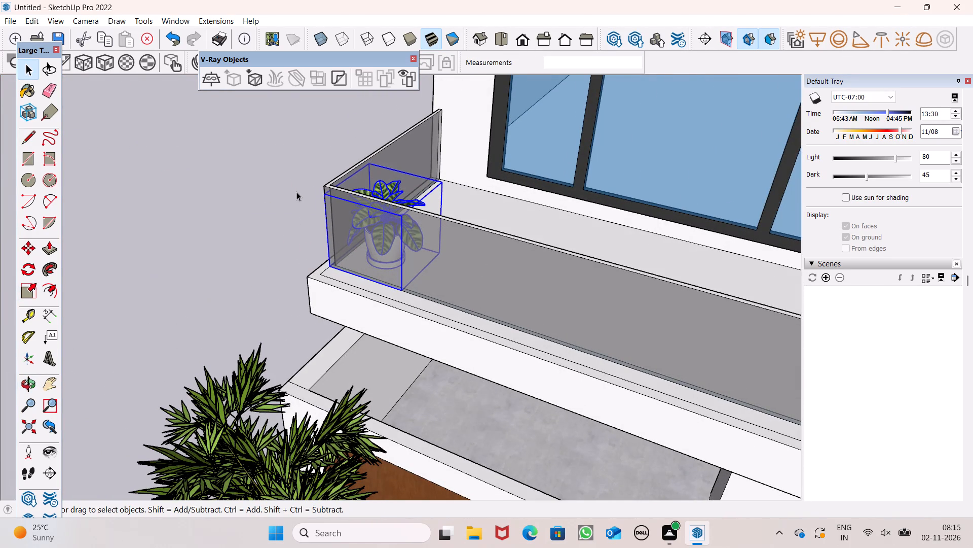
# Copy the enlarged potted plant about 18' 6" up into the outer front corner of the second balcony.
pyautogui.scroll(-2, 298, 194)
pyautogui.moveTo(268, 284); pyautogui.dragTo(456, 233, button='middle')
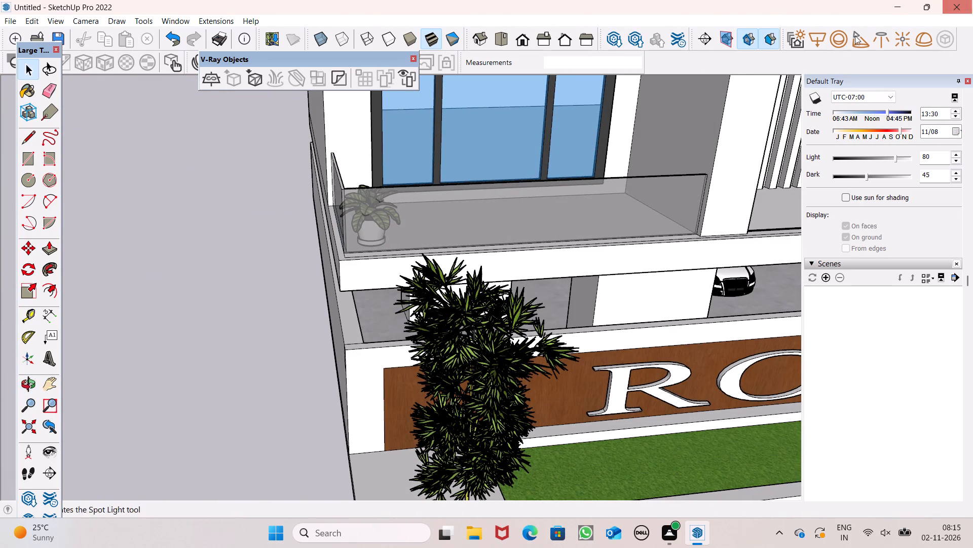
pyautogui.scroll(-6, 545, 155)
pyautogui.scroll(-6, 492, 210)
pyautogui.moveTo(572, 270); pyautogui.dragTo(441, 284, button='middle')
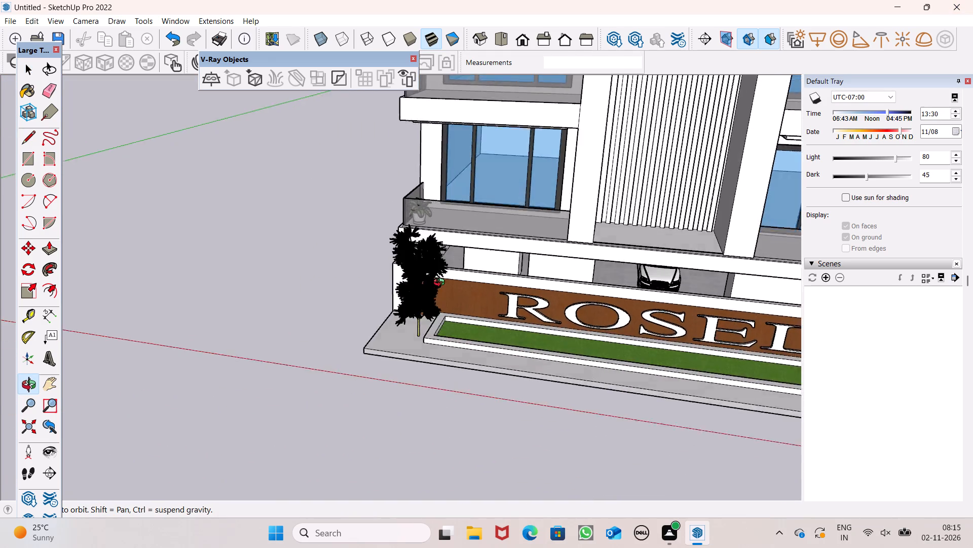
pyautogui.moveTo(441, 284); pyautogui.dragTo(437, 309, button='middle')
pyautogui.scroll(7, 441, 222)
pyautogui.click(399, 224)
pyautogui.scroll(-4, 401, 248)
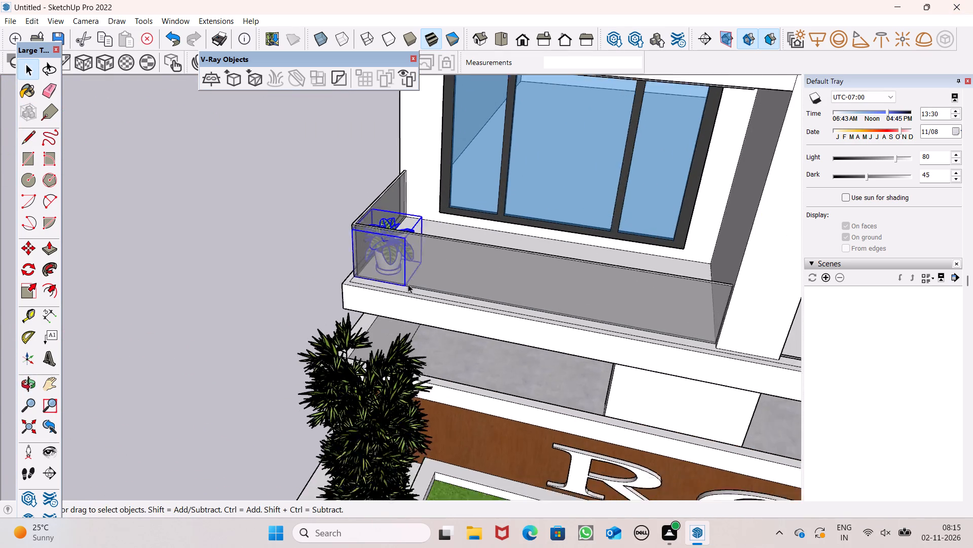
pyautogui.scroll(-3, 408, 284)
pyautogui.scroll(-8, 422, 433)
pyautogui.scroll(-8, 473, 547)
pyautogui.press('m')
pyautogui.press('Return')
pyautogui.scroll(-6, 491, 523)
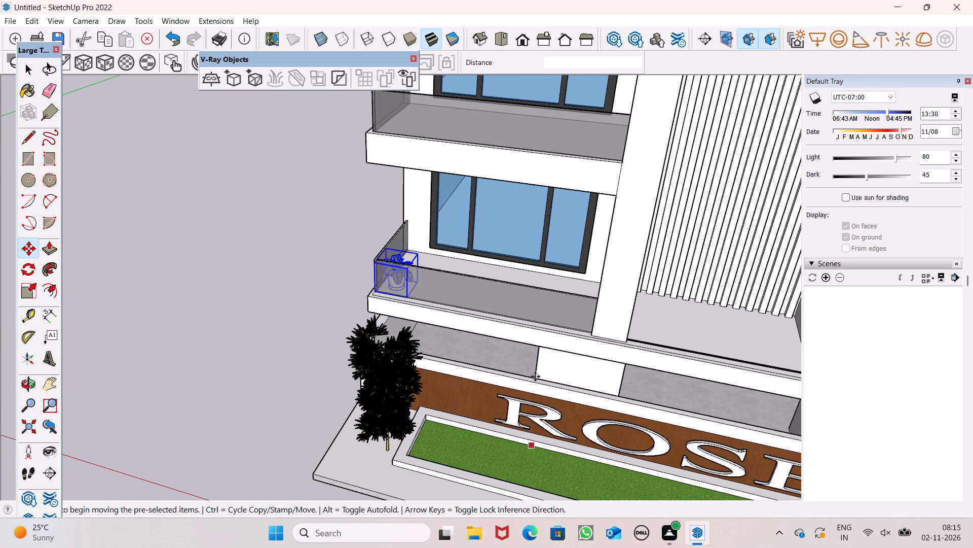
pyautogui.scroll(-7, 464, 215)
pyautogui.moveTo(443, 286); pyautogui.dragTo(505, 406, button='middle')
pyautogui.scroll(5, 383, 208)
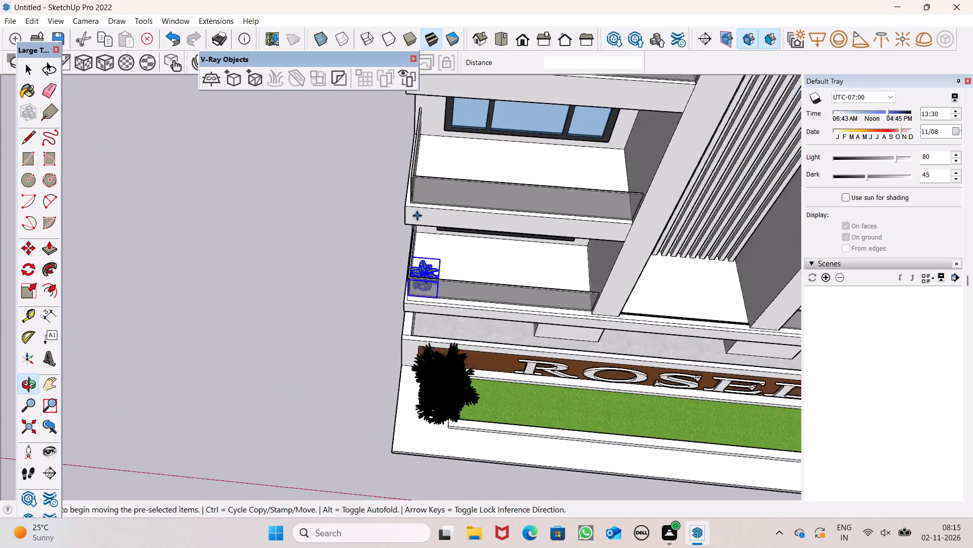
pyautogui.scroll(3, 417, 216)
pyautogui.moveTo(446, 332); pyautogui.dragTo(455, 261)
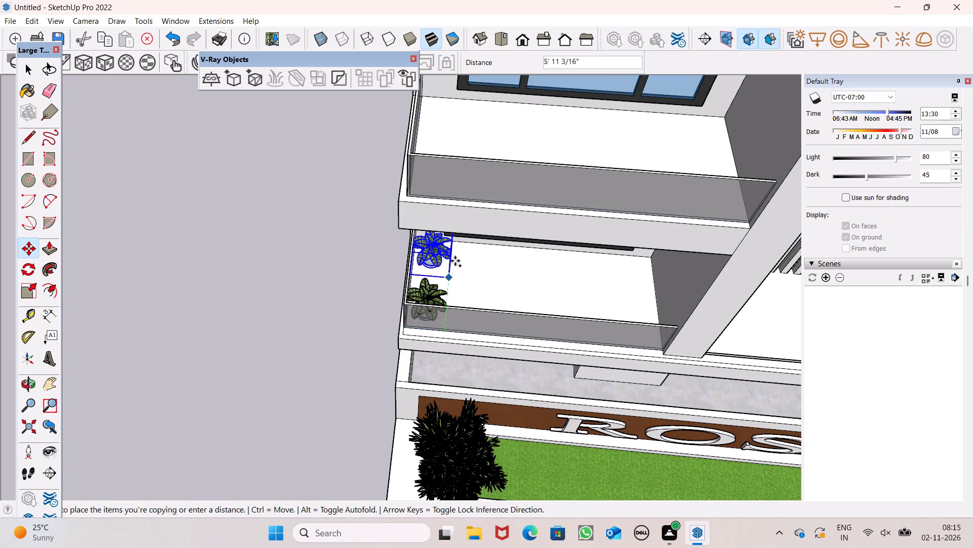
pyautogui.moveTo(455, 261); pyautogui.dragTo(444, 196)
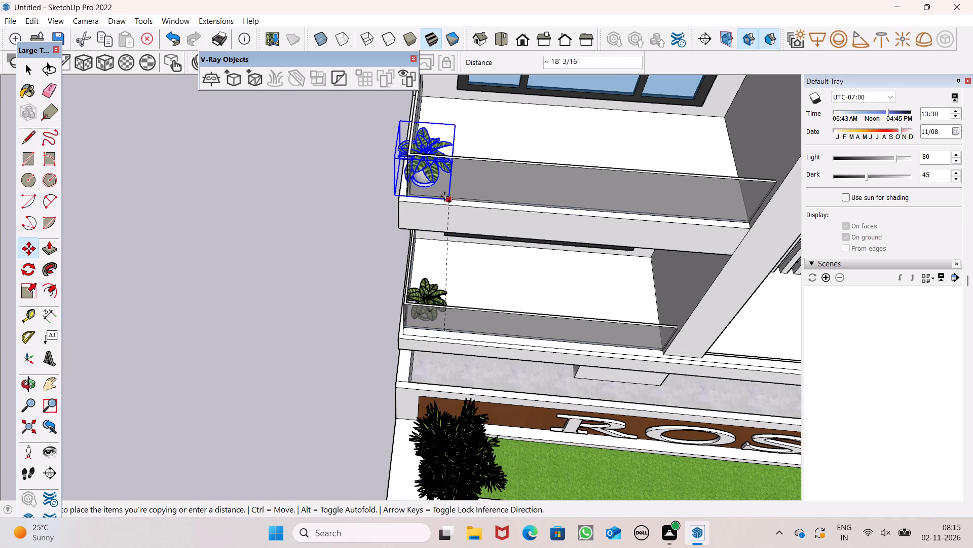
pyautogui.moveTo(444, 196); pyautogui.dragTo(468, 196)
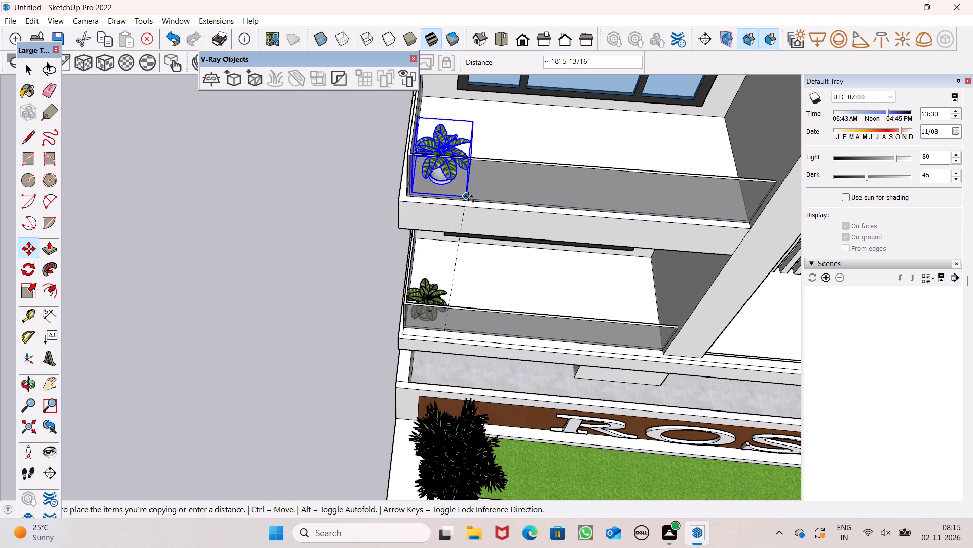
pyautogui.moveTo(468, 196); pyautogui.dragTo(468, 198)
pyautogui.moveTo(474, 218); pyautogui.dragTo(453, 41, button='middle')
pyautogui.press('space')
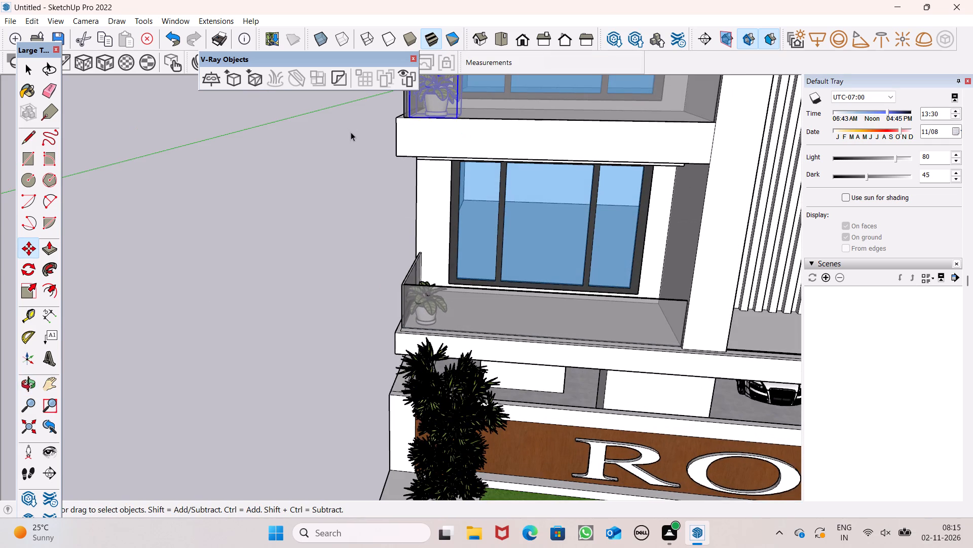
pyautogui.click(351, 132)
# Copy the second balcony's potted plant 18' straight up into the outer front corner of the third balcony.
pyautogui.scroll(-9, 351, 131)
pyautogui.scroll(-6, 468, 311)
pyautogui.scroll(-9, 465, 387)
pyautogui.scroll(4, 442, 223)
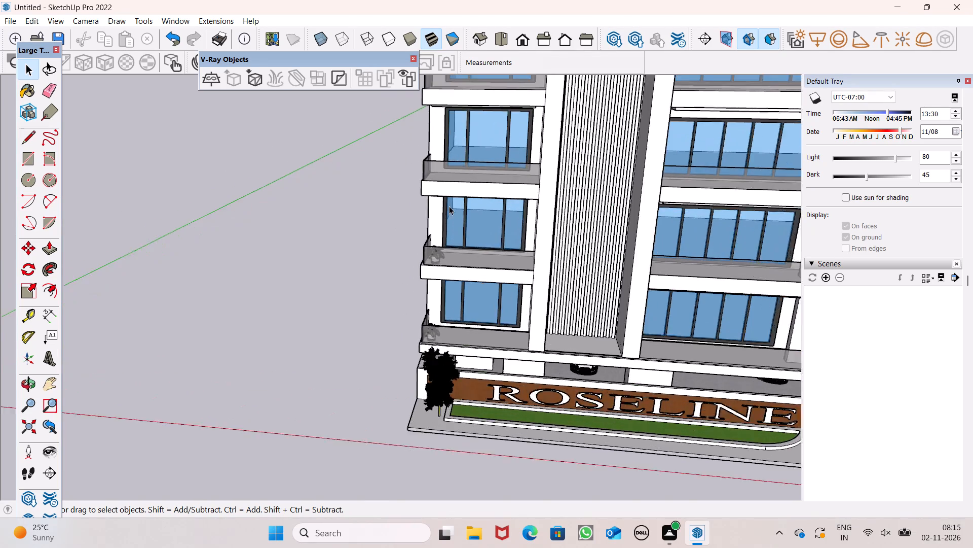
pyautogui.scroll(13, 449, 206)
pyautogui.click(405, 425)
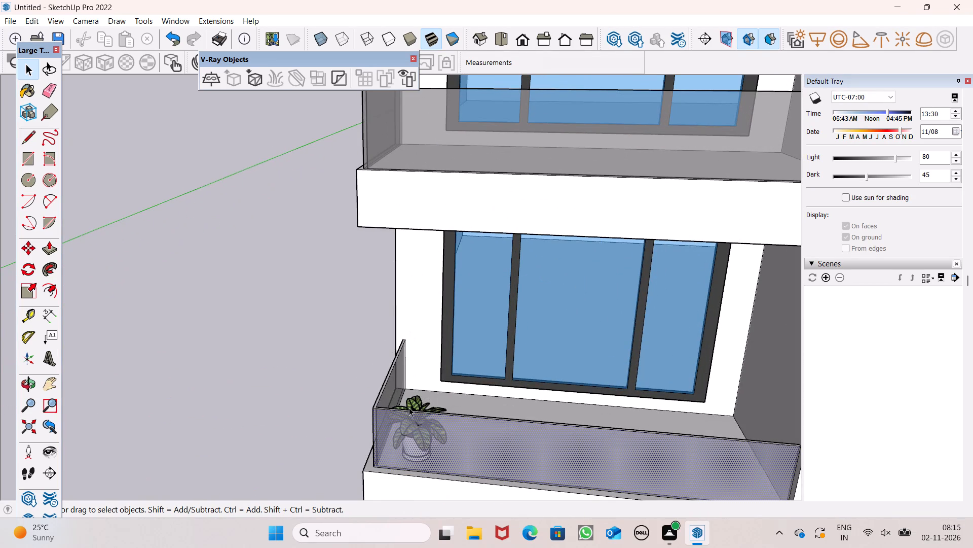
pyautogui.click(344, 358)
pyautogui.click(414, 409)
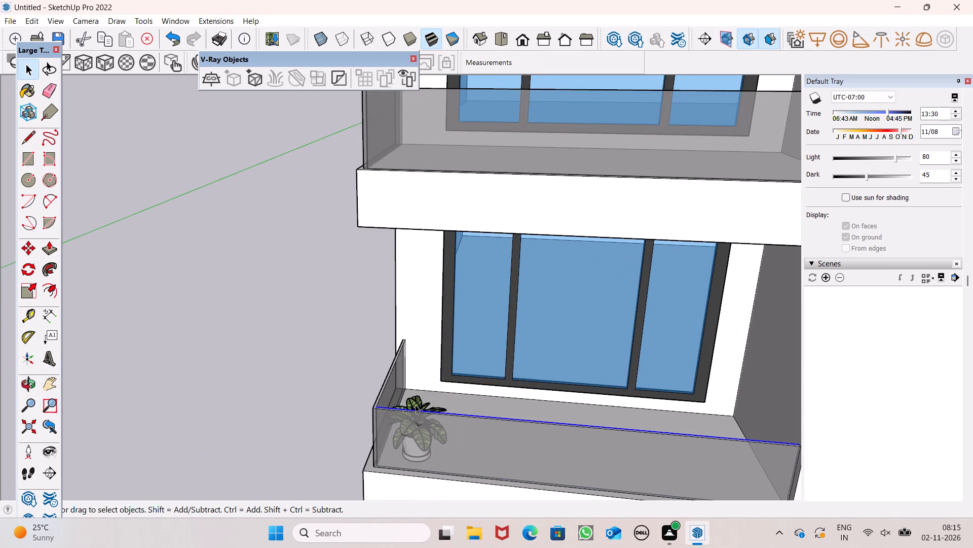
pyautogui.click(331, 370)
pyautogui.scroll(5, 421, 404)
pyautogui.click(423, 403)
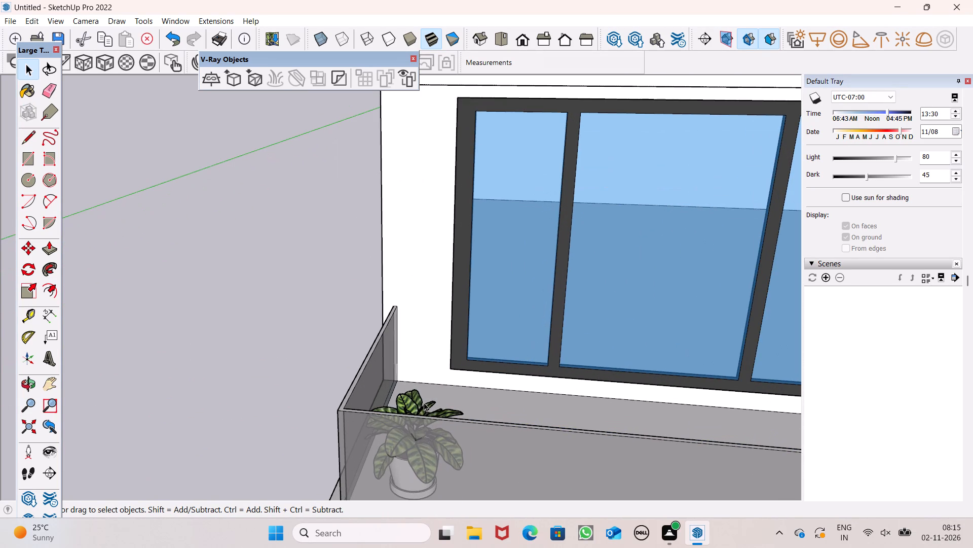
pyautogui.press('m')
pyautogui.press('Return')
pyautogui.scroll(-7, 458, 447)
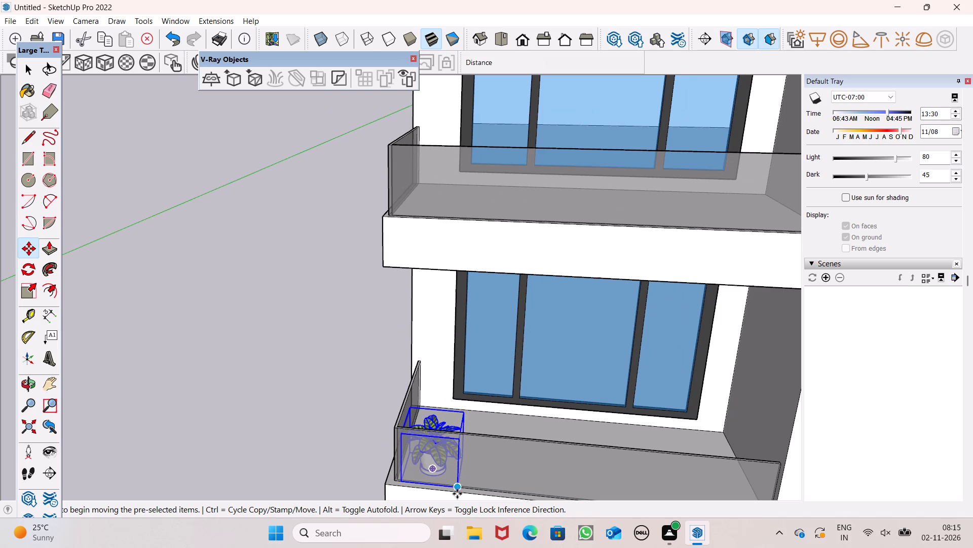
pyautogui.moveTo(457, 491); pyautogui.dragTo(461, 212)
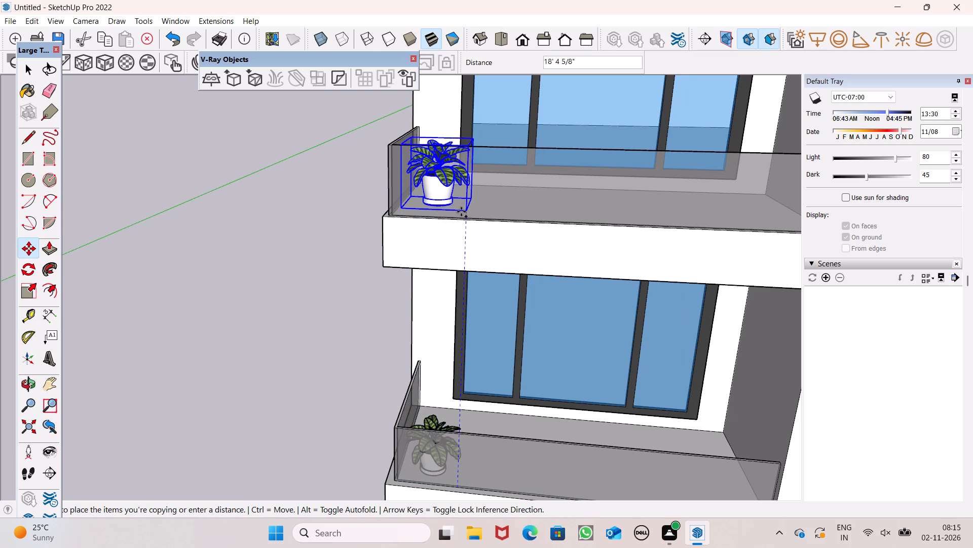
pyautogui.moveTo(461, 212); pyautogui.dragTo(471, 215)
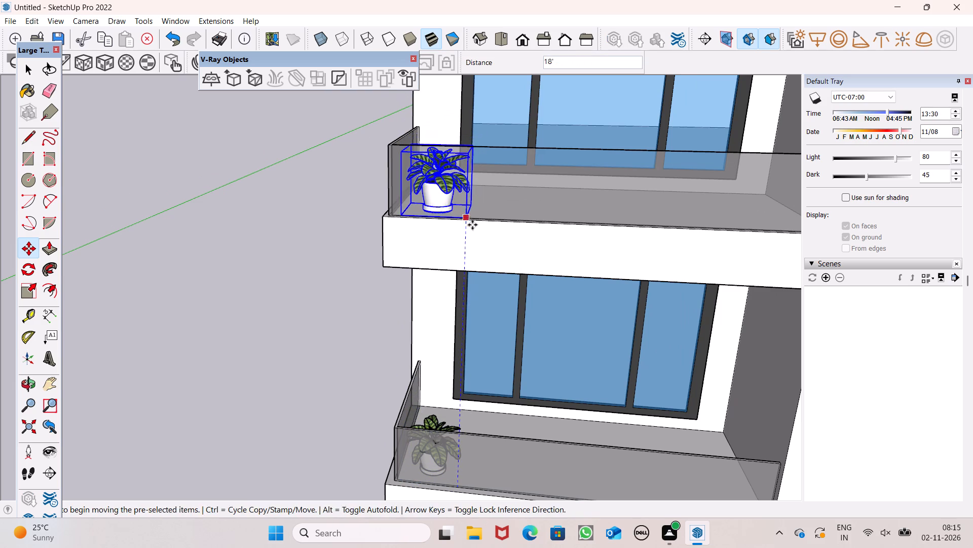
pyautogui.moveTo(516, 256); pyautogui.dragTo(538, 266, button='middle')
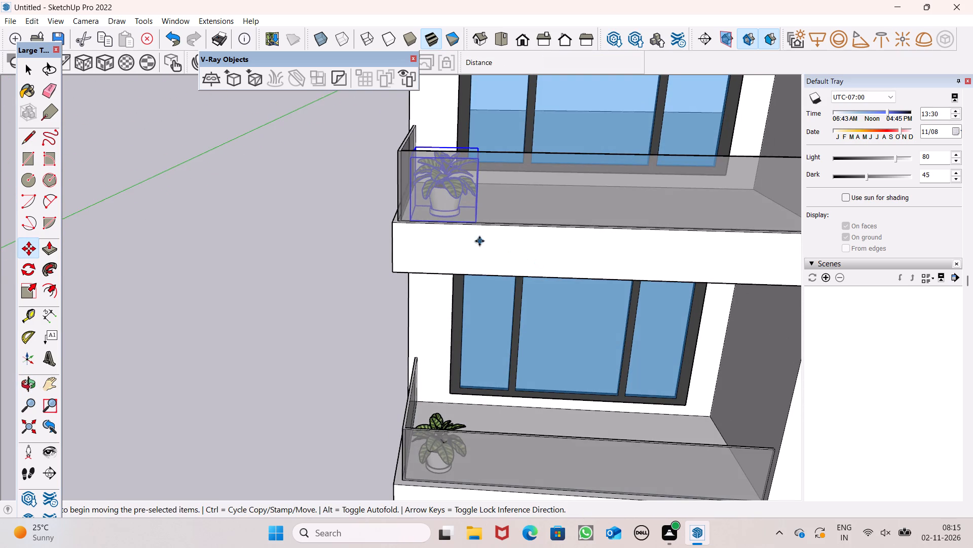
pyautogui.scroll(-7, 476, 245)
pyautogui.press('space')
pyautogui.click(370, 224)
# Copy the third balcony's potted plant up to the outer end of the fourth balcony.
pyautogui.scroll(-7, 370, 277)
pyautogui.scroll(-7, 376, 326)
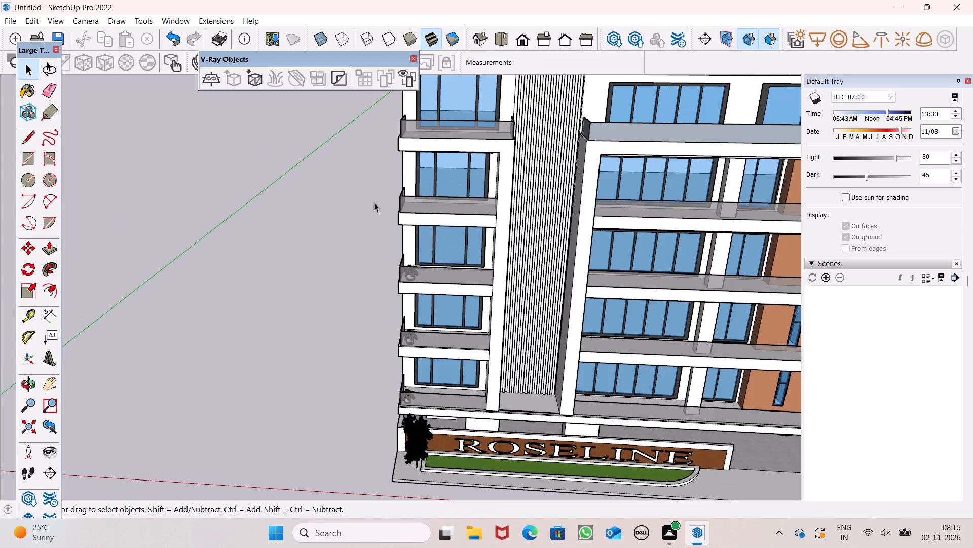
pyautogui.scroll(8, 375, 201)
pyautogui.click(433, 365)
pyautogui.scroll(-8, 424, 350)
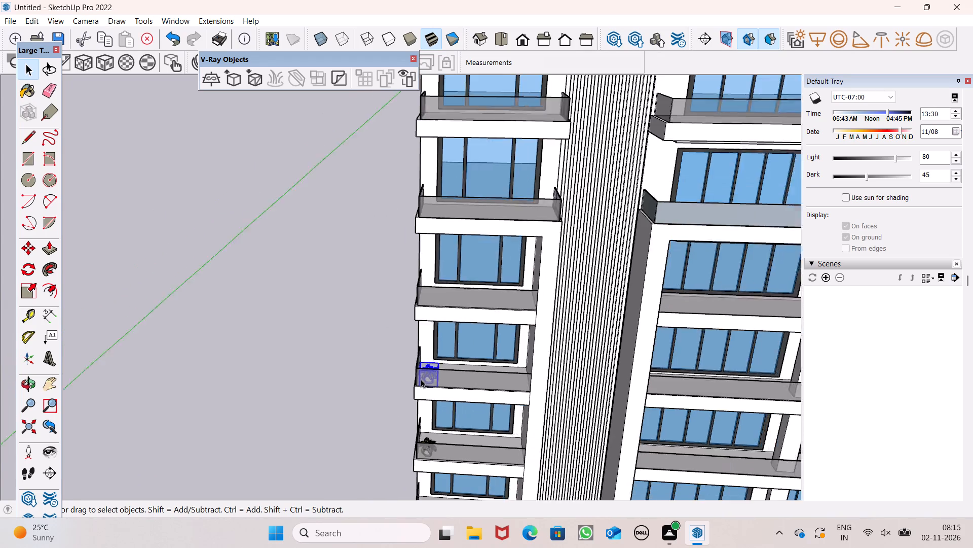
pyautogui.scroll(6, 377, 282)
pyautogui.scroll(-7, 382, 295)
pyautogui.press('m')
pyautogui.press('Return')
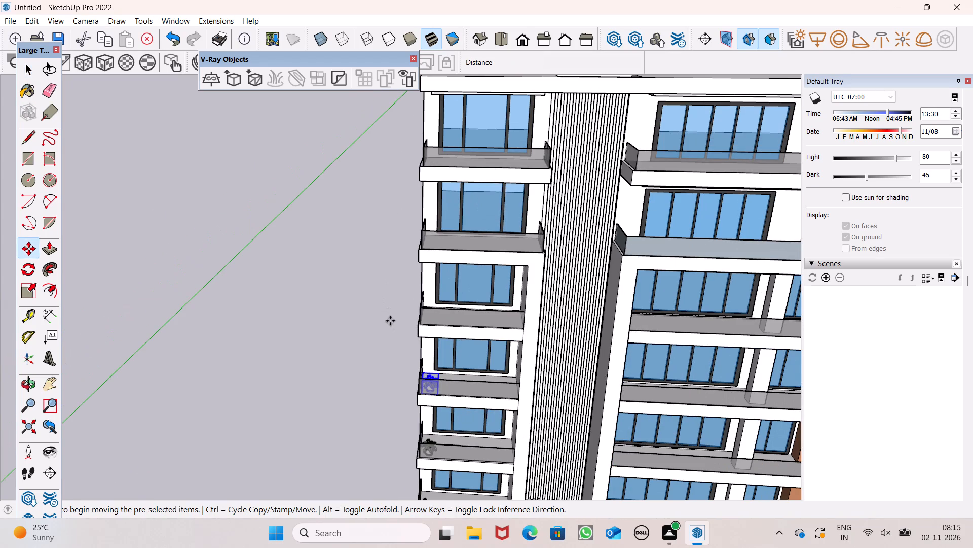
pyautogui.scroll(-6, 400, 336)
pyautogui.scroll(7, 413, 315)
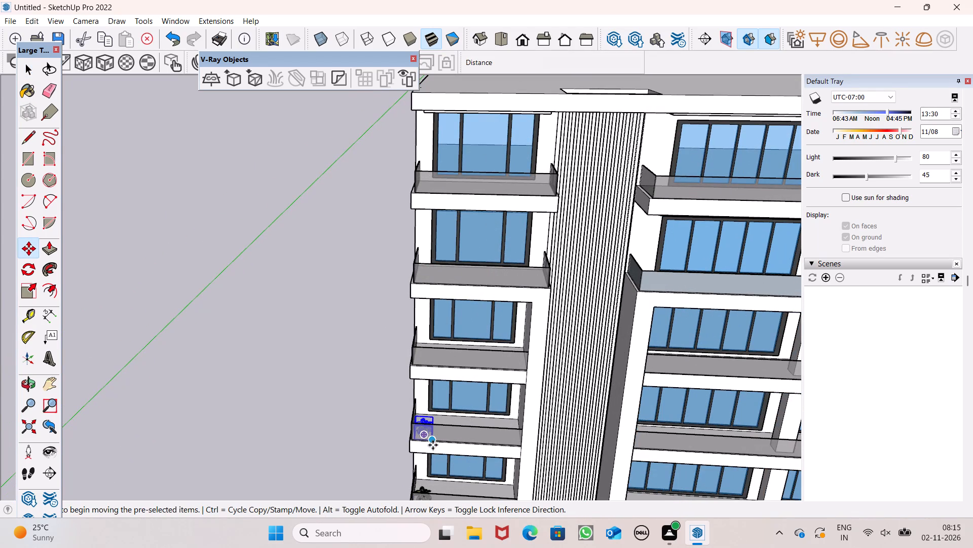
pyautogui.moveTo(432, 444); pyautogui.dragTo(437, 357)
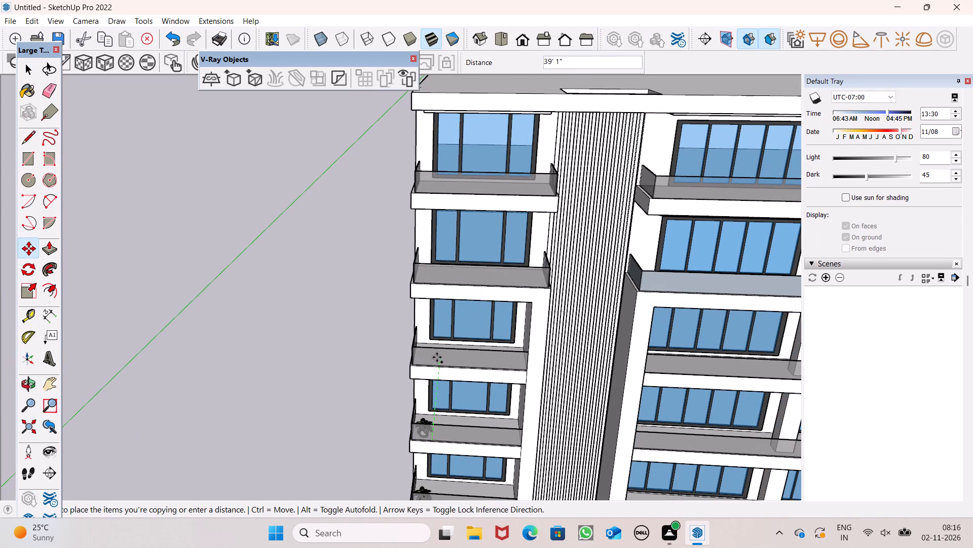
pyautogui.moveTo(437, 357); pyautogui.dragTo(430, 356)
# Move the fourth balcony's potted plant about 2' 4" into the outer front corner, down behind the glass railing.
pyautogui.scroll(9, 411, 339)
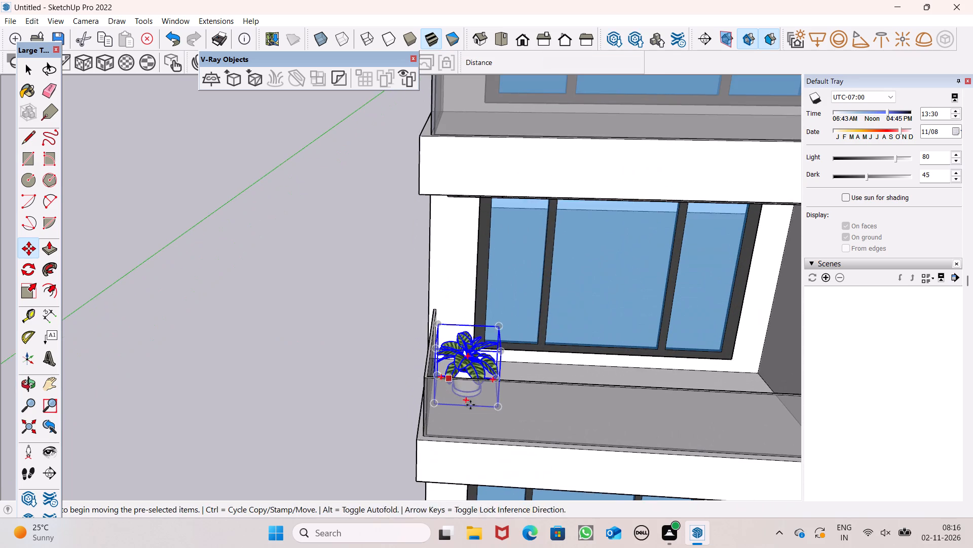
pyautogui.moveTo(499, 435); pyautogui.dragTo(505, 400, button='middle')
pyautogui.moveTo(504, 394); pyautogui.dragTo(500, 404)
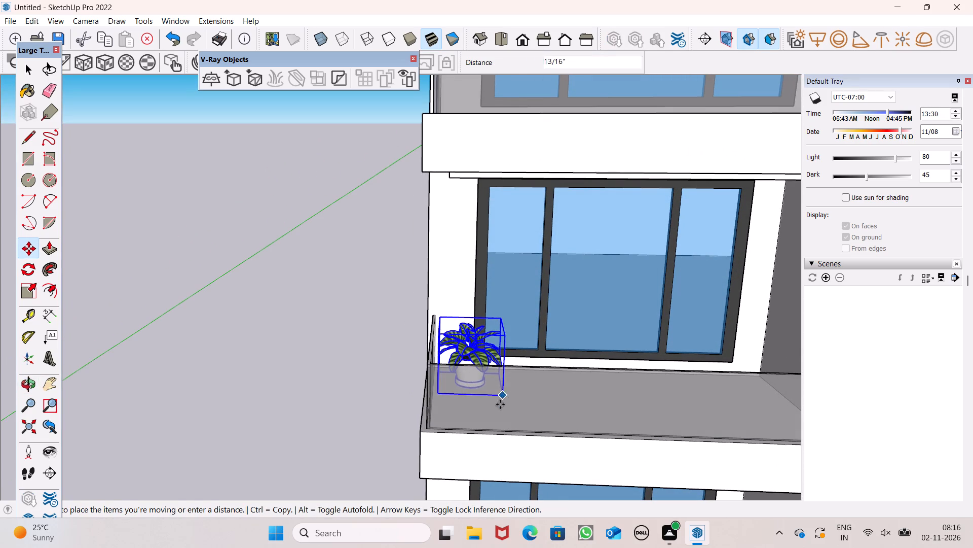
pyautogui.moveTo(500, 404); pyautogui.dragTo(496, 431)
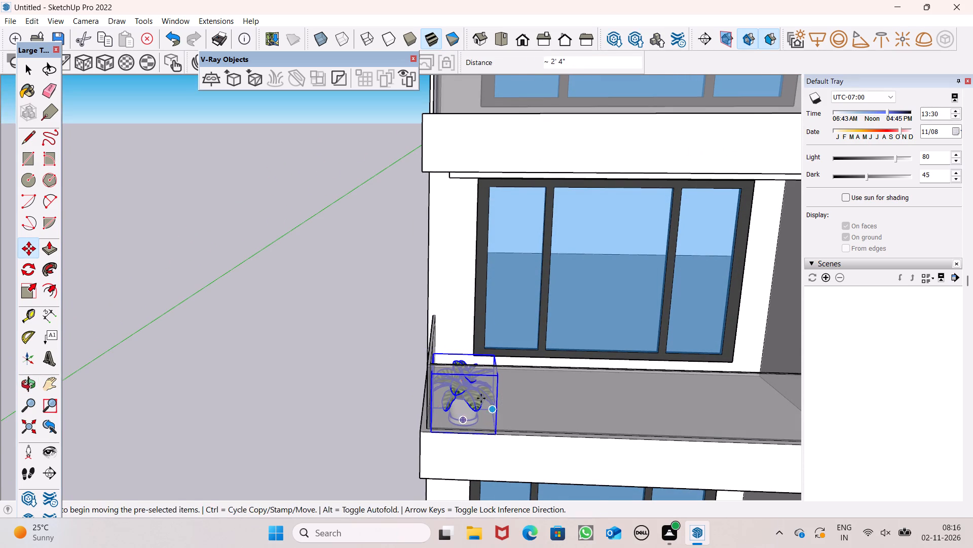
# Move the fourth balcony's potted plant about 7" back behind the front glass railing.
pyautogui.scroll(-6, 476, 392)
pyautogui.press('space')
pyautogui.click(372, 351)
pyautogui.scroll(-5, 372, 350)
pyautogui.moveTo(469, 381); pyautogui.dragTo(416, 486, button='middle')
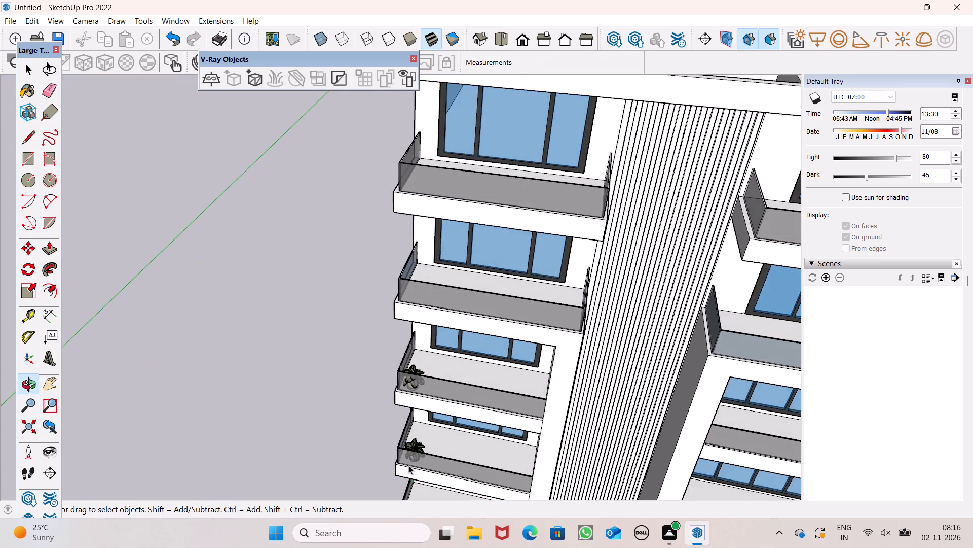
pyautogui.scroll(8, 409, 409)
pyautogui.scroll(6, 413, 357)
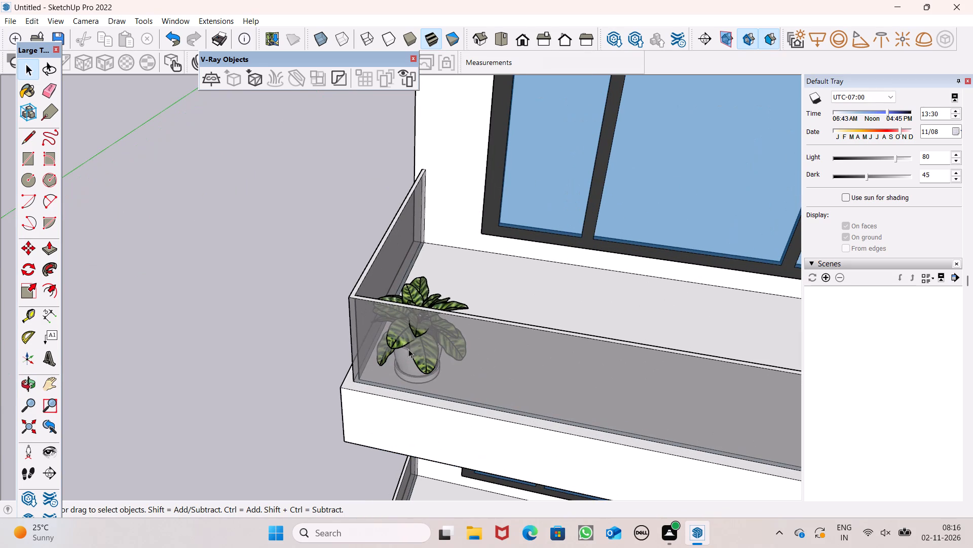
pyautogui.click(417, 332)
pyautogui.press('m')
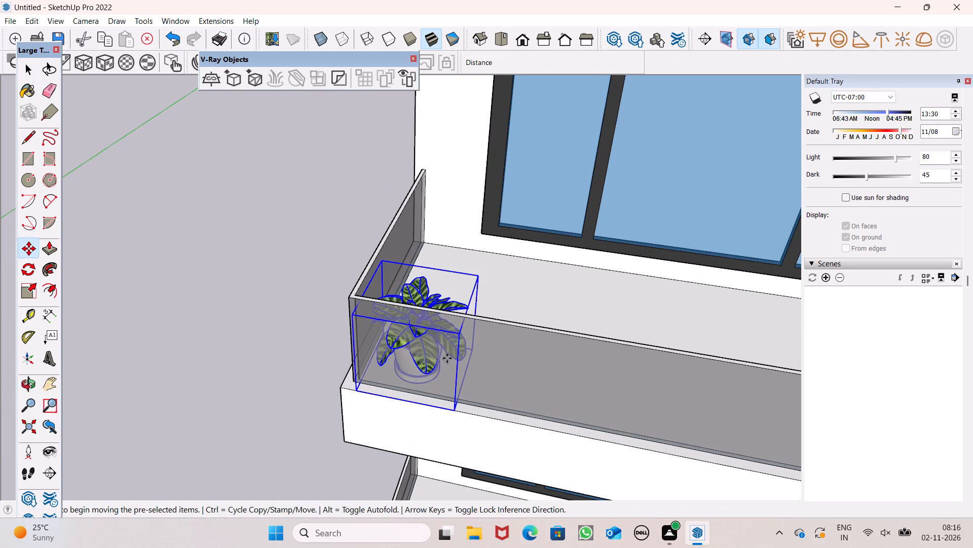
pyautogui.press('Return')
pyautogui.moveTo(457, 414); pyautogui.dragTo(464, 400)
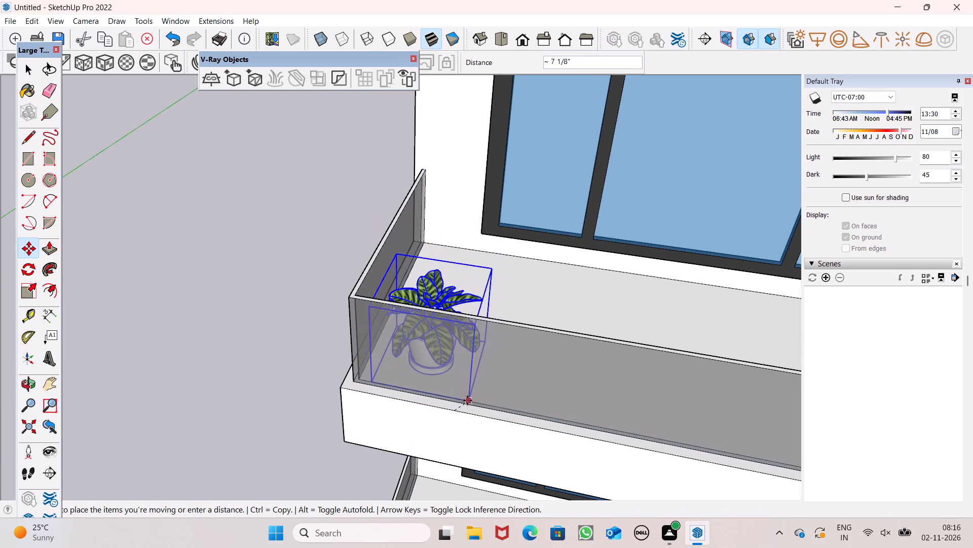
pyautogui.click(466, 400)
pyautogui.press('space')
pyautogui.click(313, 232)
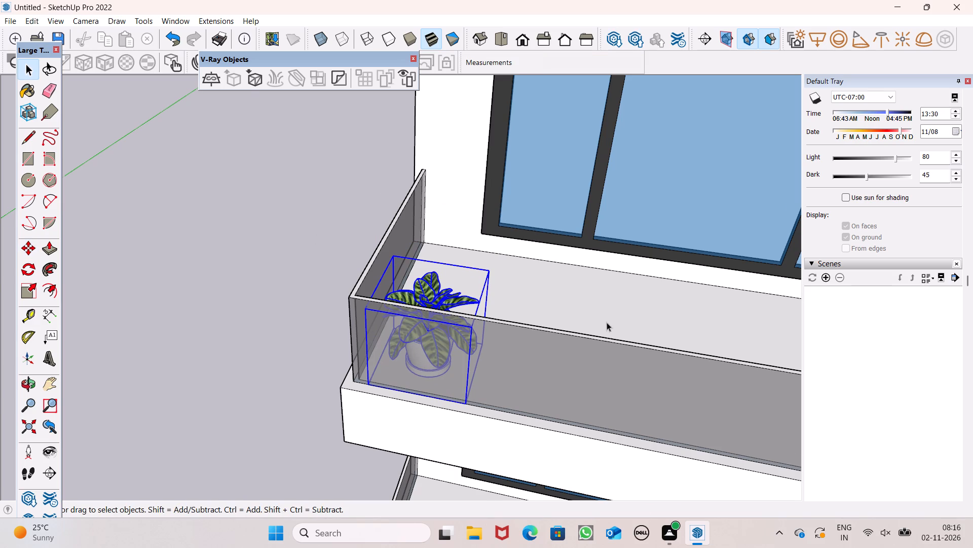
# Copy the fourth balcony's potted plant 18' straight up to the outer front corner of the fifth balcony.
pyautogui.scroll(-14, 607, 326)
pyautogui.scroll(-7, 480, 335)
pyautogui.moveTo(514, 370); pyautogui.dragTo(526, 310, button='middle')
pyautogui.scroll(6, 520, 302)
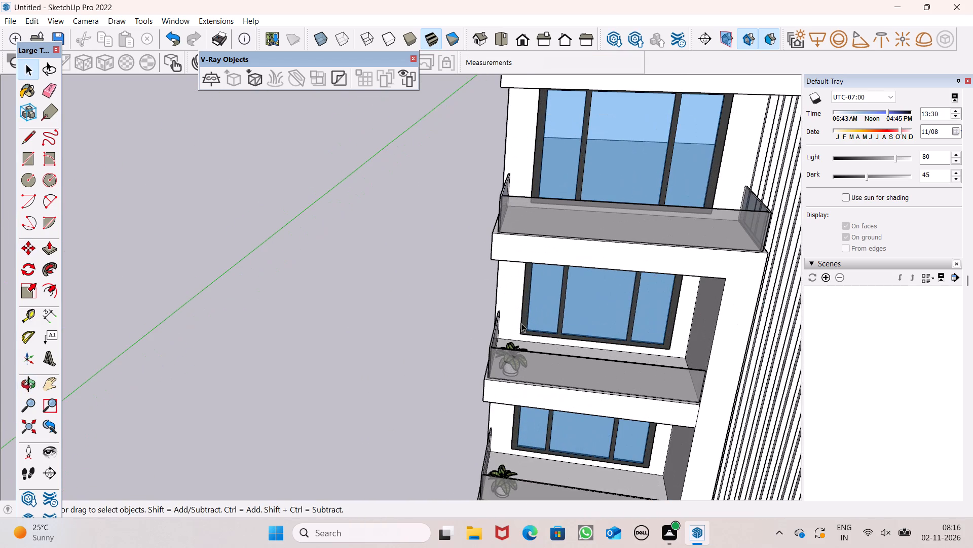
pyautogui.click(512, 348)
pyautogui.scroll(-8, 452, 358)
pyautogui.scroll(-7, 418, 421)
pyautogui.scroll(7, 434, 389)
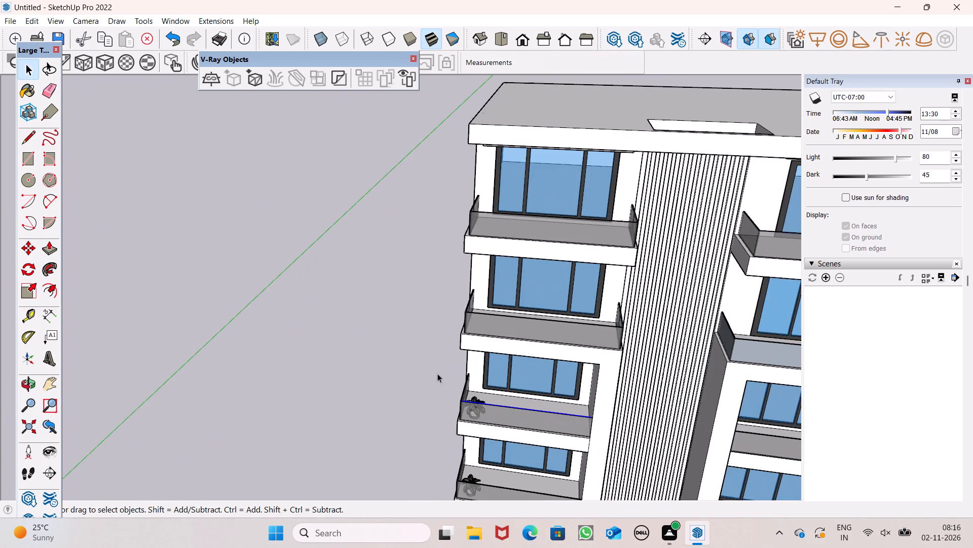
pyautogui.click(437, 369)
pyautogui.scroll(7, 492, 406)
pyautogui.click(457, 390)
pyautogui.scroll(-9, 456, 436)
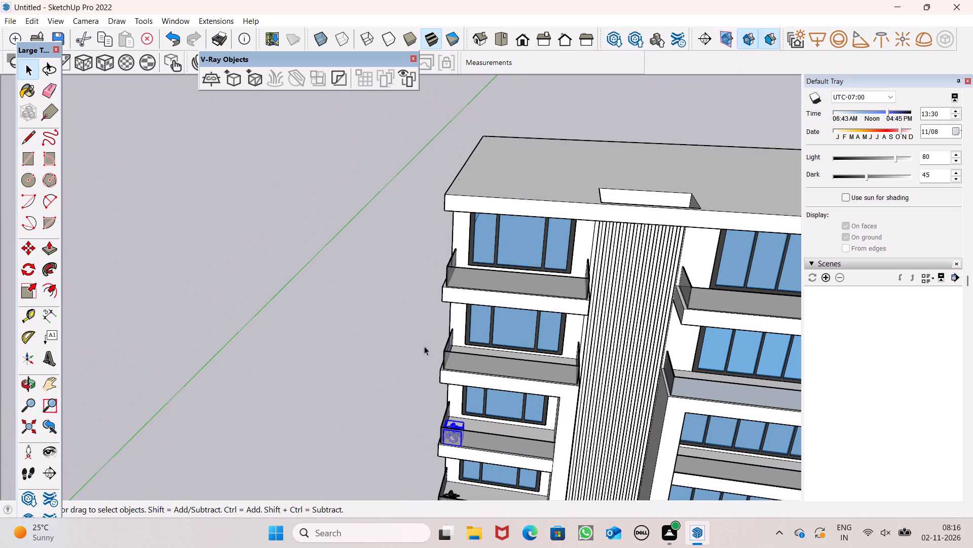
pyautogui.press('m')
pyautogui.press('Return')
pyautogui.scroll(6, 421, 324)
pyautogui.scroll(-7, 430, 342)
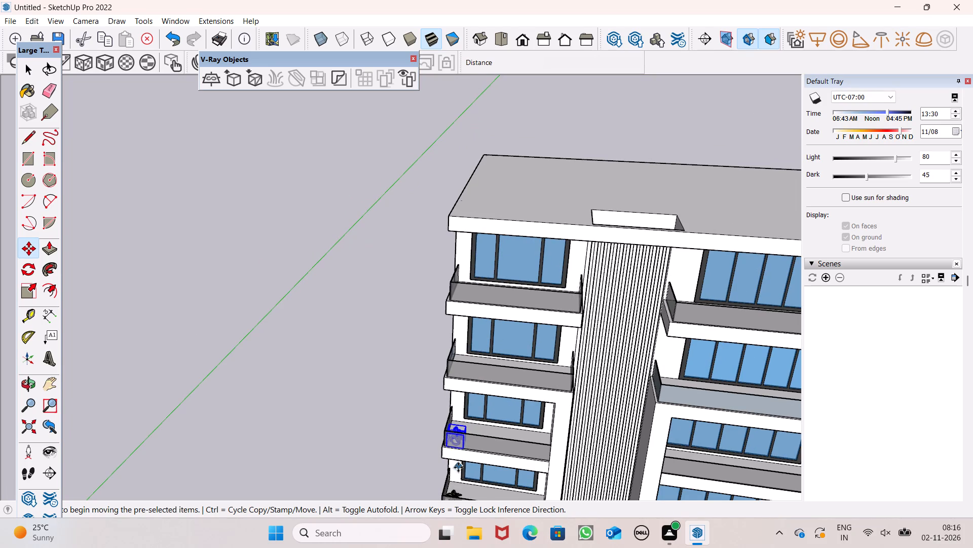
pyautogui.moveTo(464, 451); pyautogui.dragTo(468, 375)
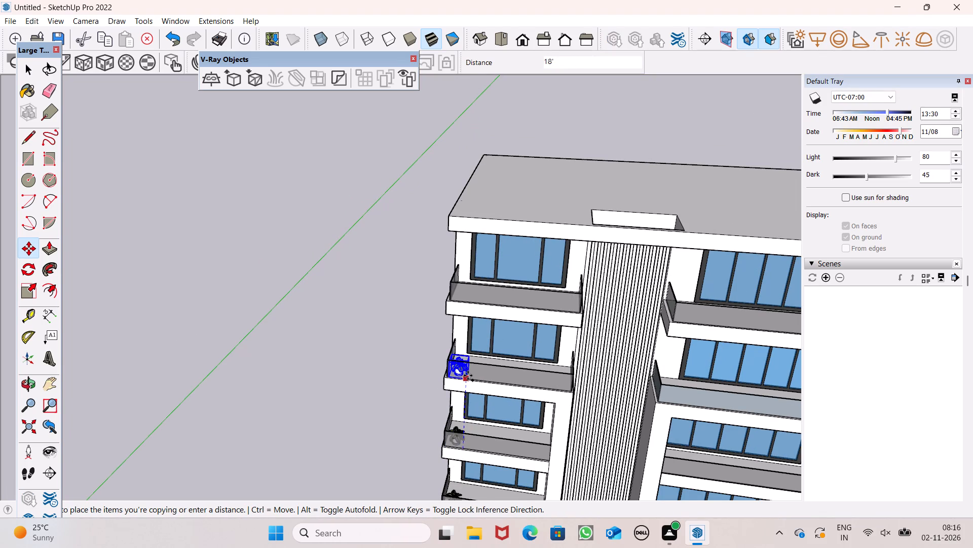
pyautogui.moveTo(468, 375); pyautogui.dragTo(468, 375)
# Move the fifth balcony's potted plant about 1' down to the balcony floor, into the outer front corner behind the glass railing.
pyautogui.scroll(18, 439, 367)
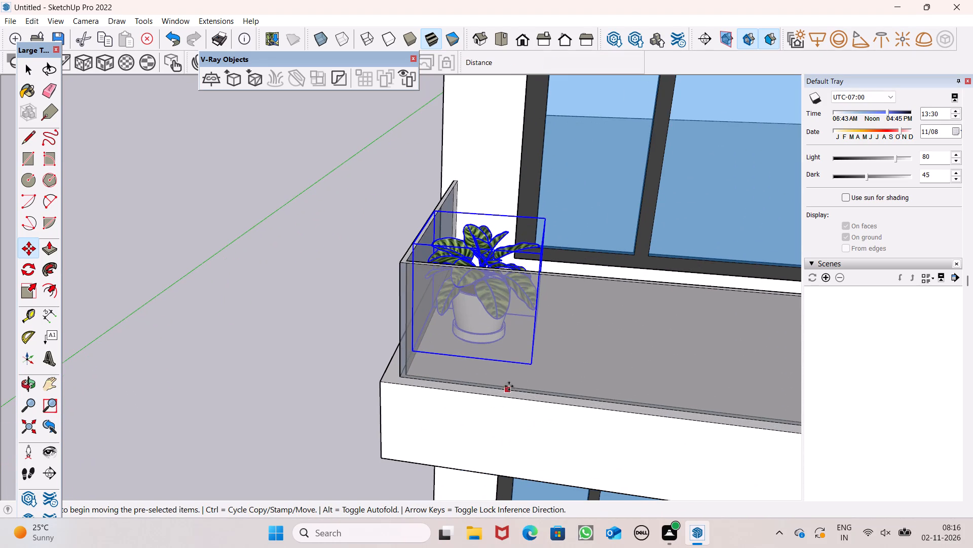
pyautogui.moveTo(529, 364); pyautogui.dragTo(539, 394)
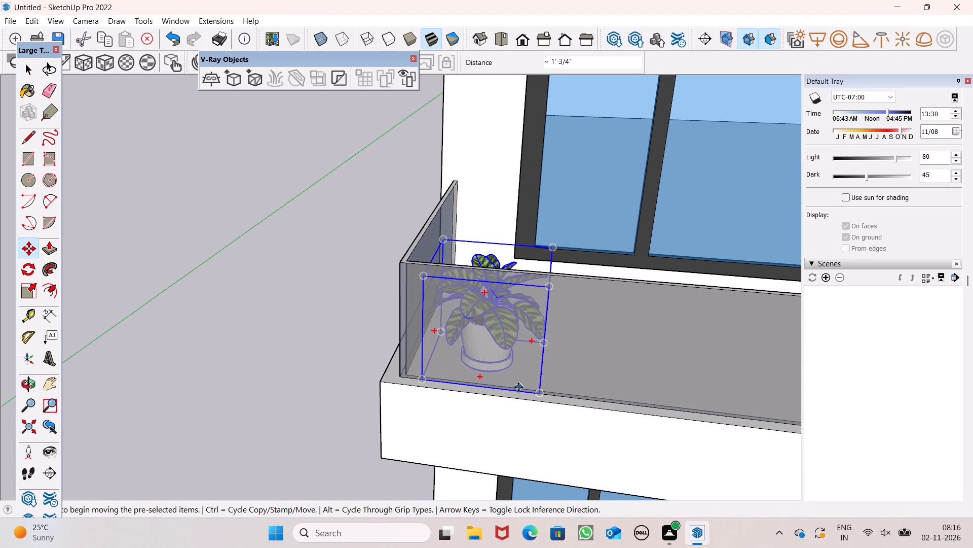
pyautogui.scroll(-8, 511, 396)
pyautogui.press('space')
pyautogui.click(362, 320)
# Copy the fifth balcony's potted plant 18' 9 1/2" up to the outer front corner of the top balcony.
pyautogui.scroll(-8, 414, 435)
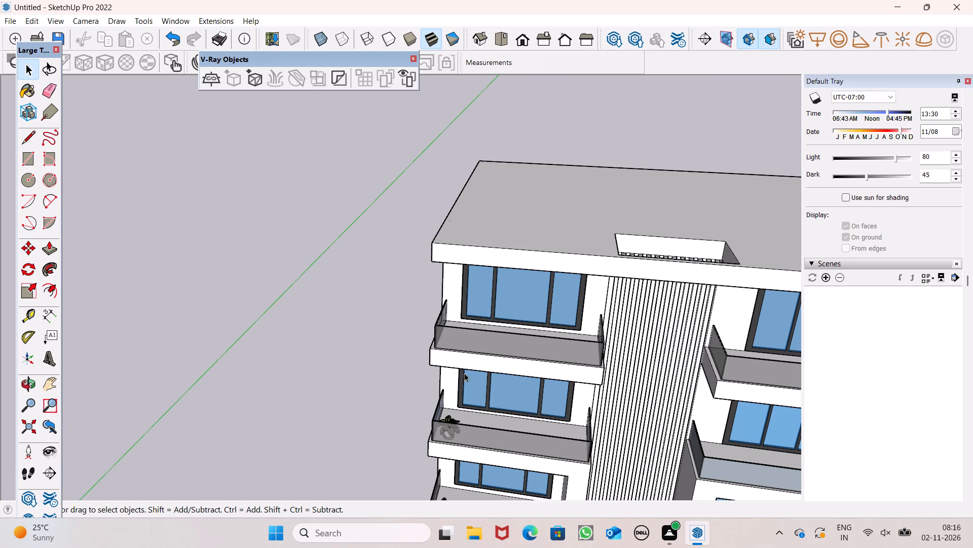
pyautogui.scroll(-1, 530, 547)
pyautogui.scroll(-2, 415, 337)
pyautogui.moveTo(447, 415); pyautogui.dragTo(537, 452, button='middle')
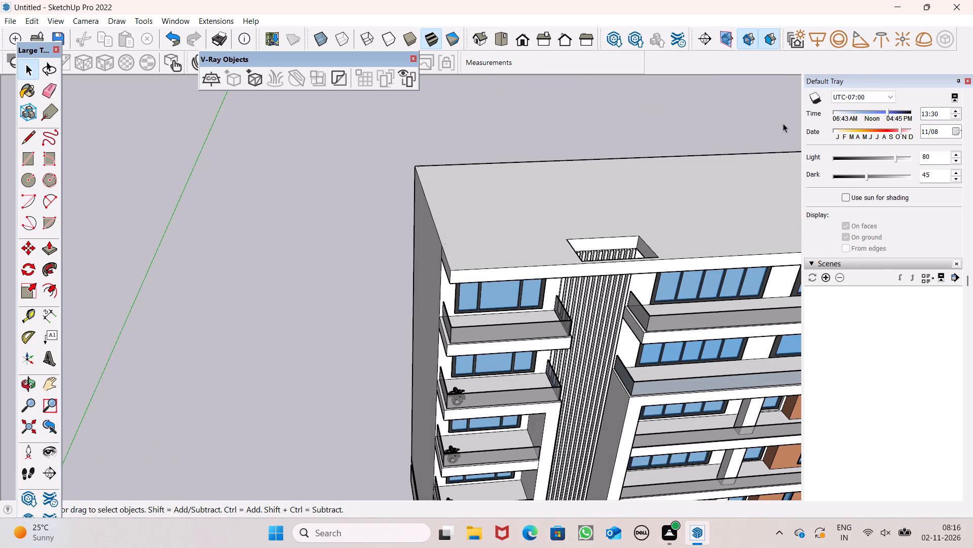
pyautogui.scroll(7, 472, 345)
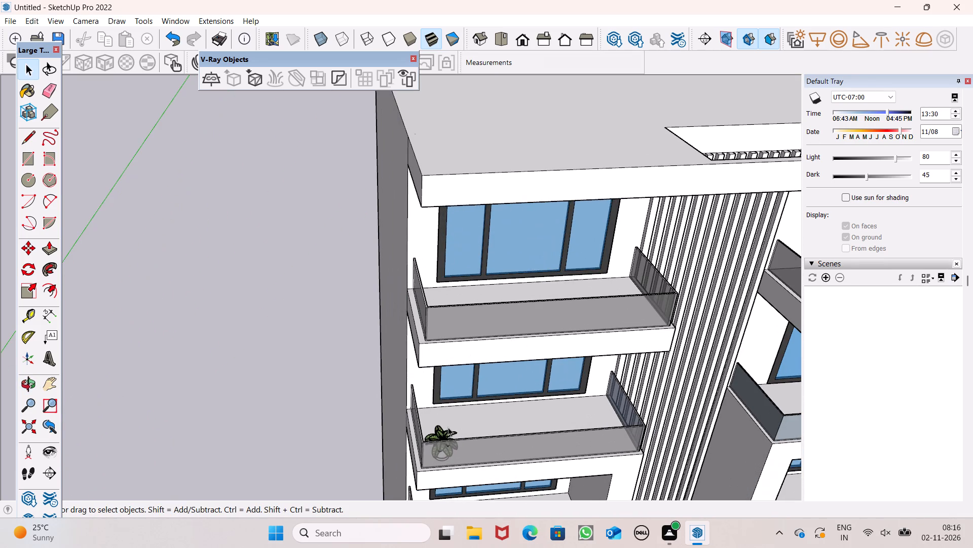
pyautogui.click(448, 427)
pyautogui.click(348, 429)
pyautogui.click(437, 436)
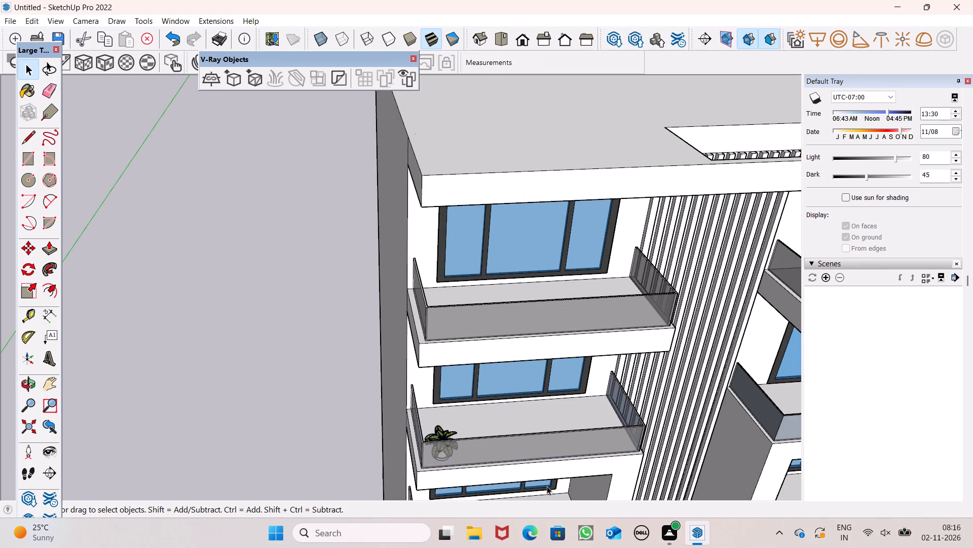
pyautogui.moveTo(617, 498); pyautogui.dragTo(530, 506, button='middle')
pyautogui.press('m')
pyautogui.press('Return')
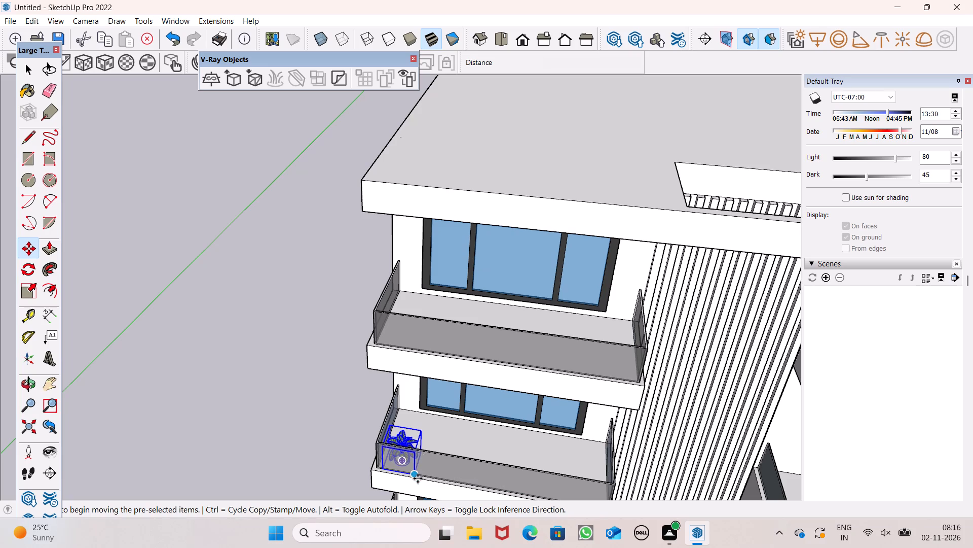
pyautogui.moveTo(414, 474); pyautogui.dragTo(413, 360)
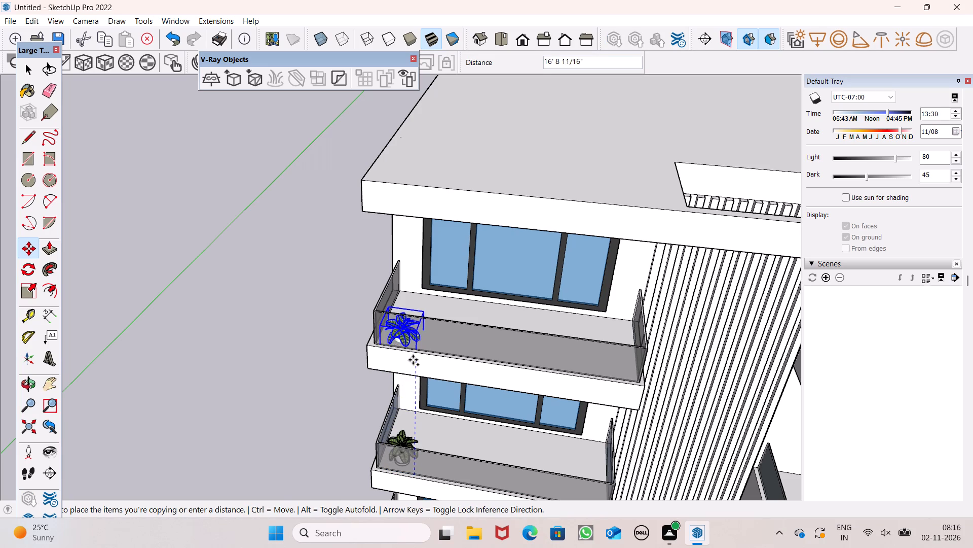
pyautogui.moveTo(413, 360); pyautogui.dragTo(419, 344)
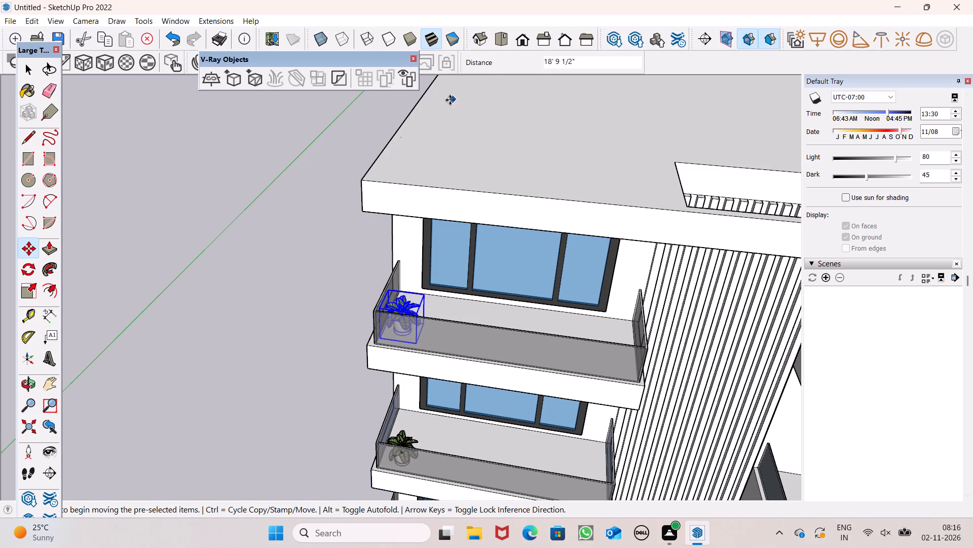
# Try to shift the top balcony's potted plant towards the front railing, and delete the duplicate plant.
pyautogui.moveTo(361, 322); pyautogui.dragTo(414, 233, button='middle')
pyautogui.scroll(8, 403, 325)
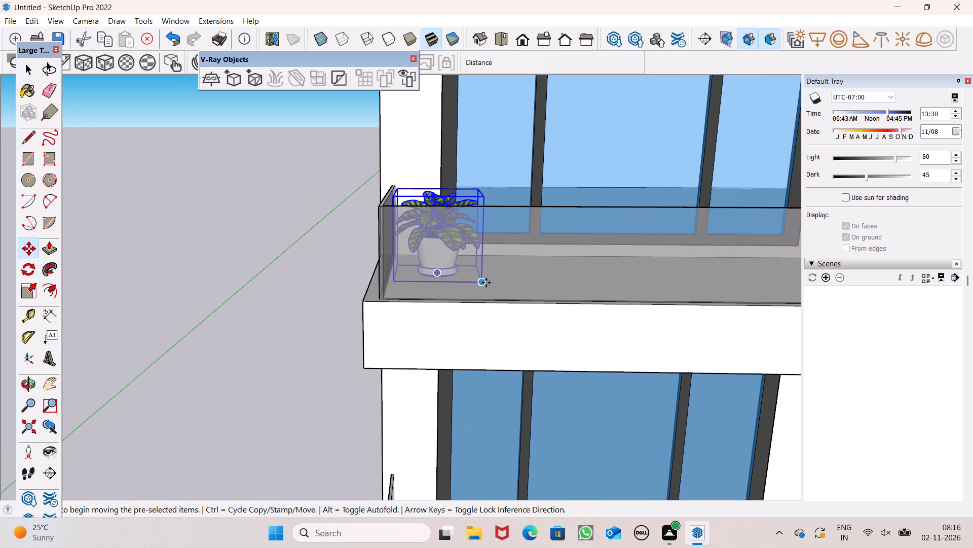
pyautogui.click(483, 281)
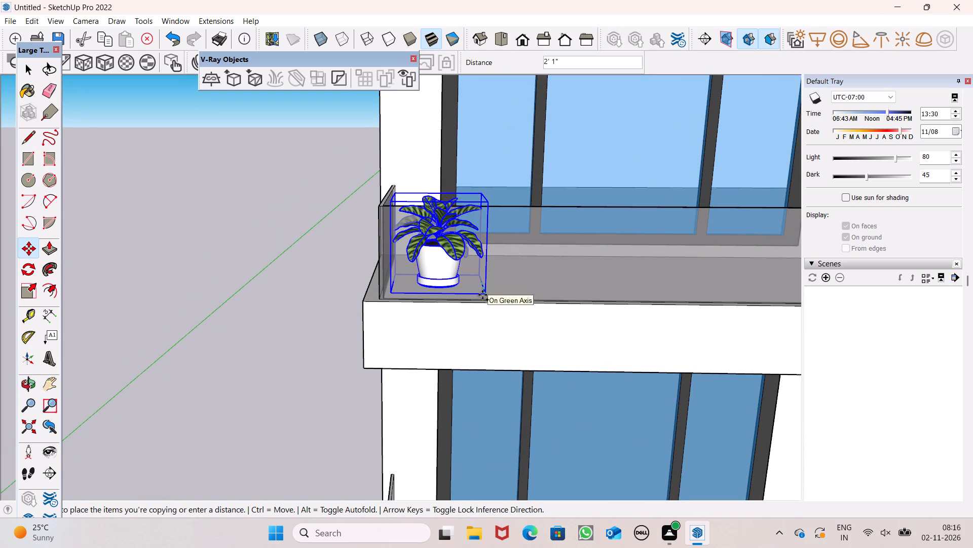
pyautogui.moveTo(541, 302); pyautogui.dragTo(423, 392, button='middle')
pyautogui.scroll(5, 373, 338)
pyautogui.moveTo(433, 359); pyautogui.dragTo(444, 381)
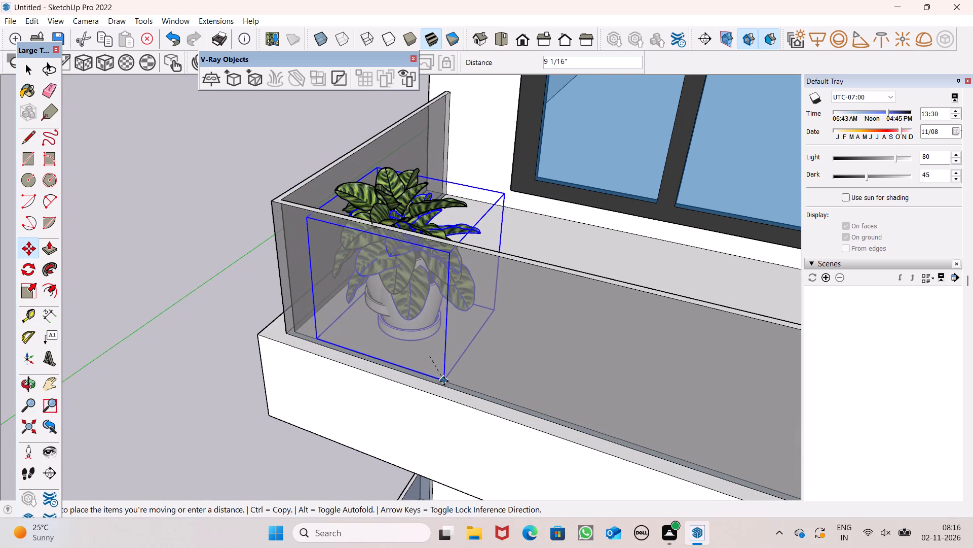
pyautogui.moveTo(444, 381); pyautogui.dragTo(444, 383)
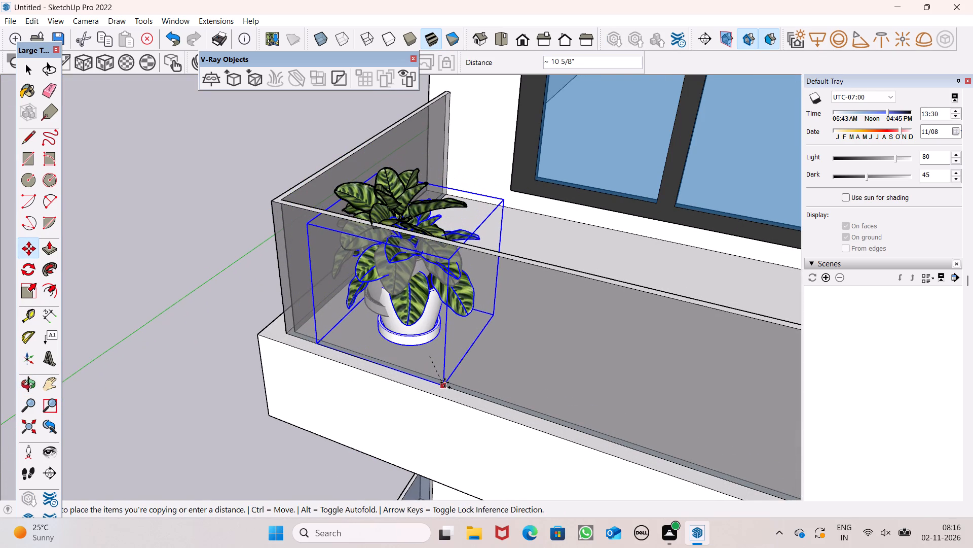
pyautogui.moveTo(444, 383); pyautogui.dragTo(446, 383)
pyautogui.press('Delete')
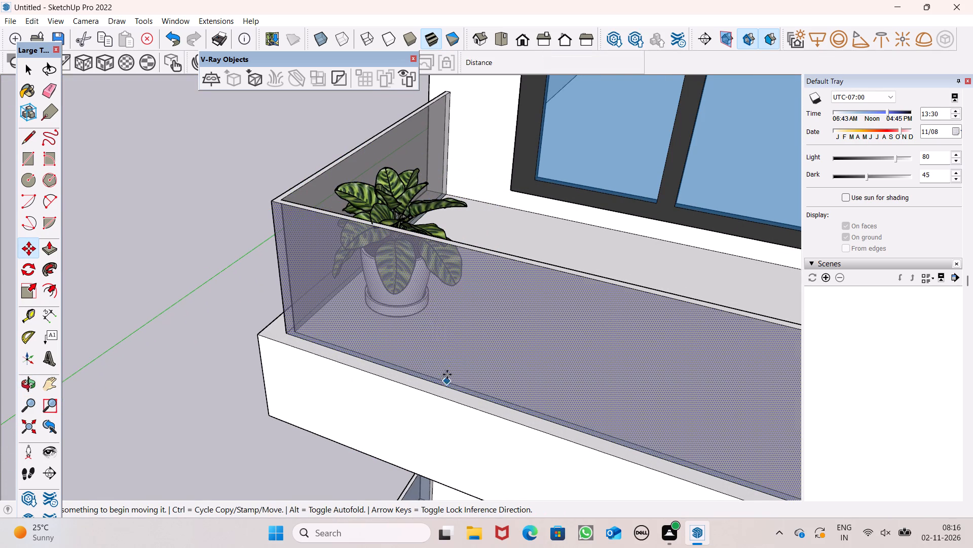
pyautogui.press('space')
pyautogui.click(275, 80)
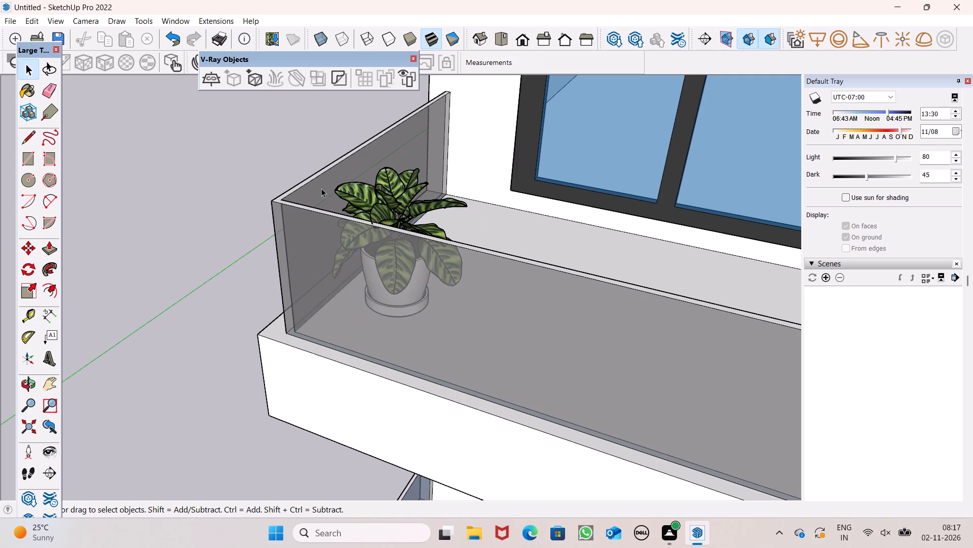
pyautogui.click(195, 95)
# Move the top balcony's potted plant 9 1/2" into the outer front corner behind the glass railing.
pyautogui.scroll(-7, 367, 185)
pyautogui.moveTo(456, 302); pyautogui.dragTo(545, 208, button='middle')
pyautogui.scroll(1, 545, 208)
pyautogui.scroll(-3, 426, 231)
pyautogui.moveTo(457, 221); pyautogui.dragTo(336, 354, button='middle')
pyautogui.scroll(7, 354, 221)
pyautogui.click(395, 246)
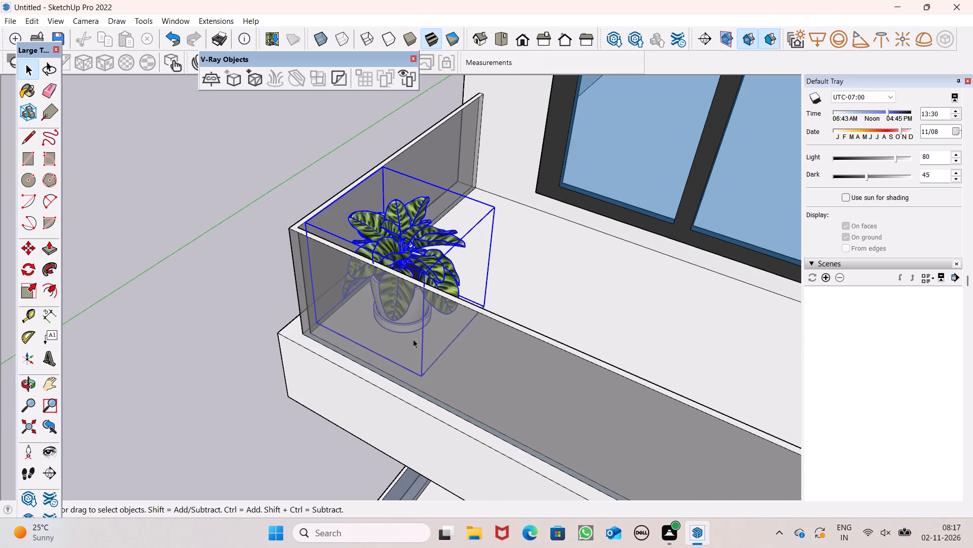
pyautogui.press('m')
pyautogui.press('Return')
pyautogui.moveTo(420, 376); pyautogui.dragTo(419, 390)
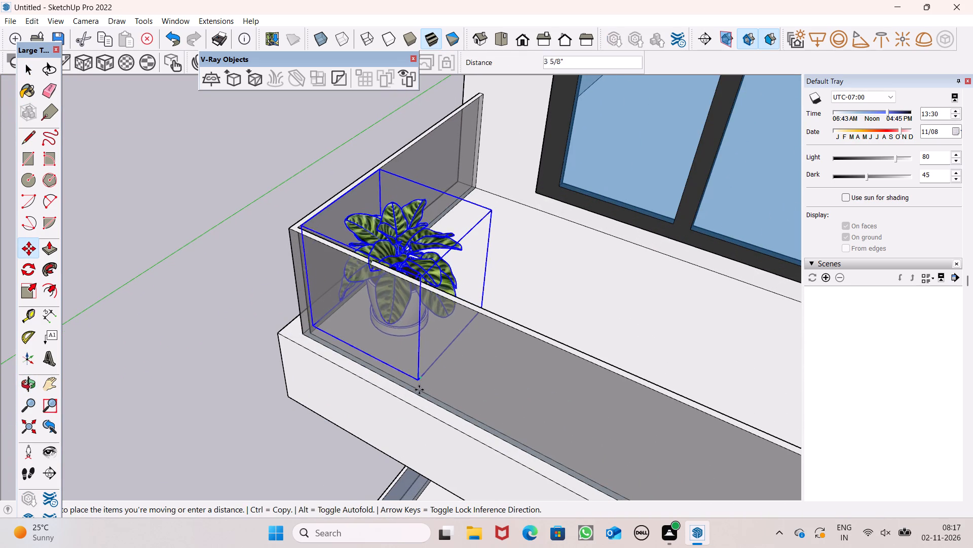
pyautogui.moveTo(419, 390); pyautogui.dragTo(419, 395)
pyautogui.press('space')
pyautogui.click(266, 132)
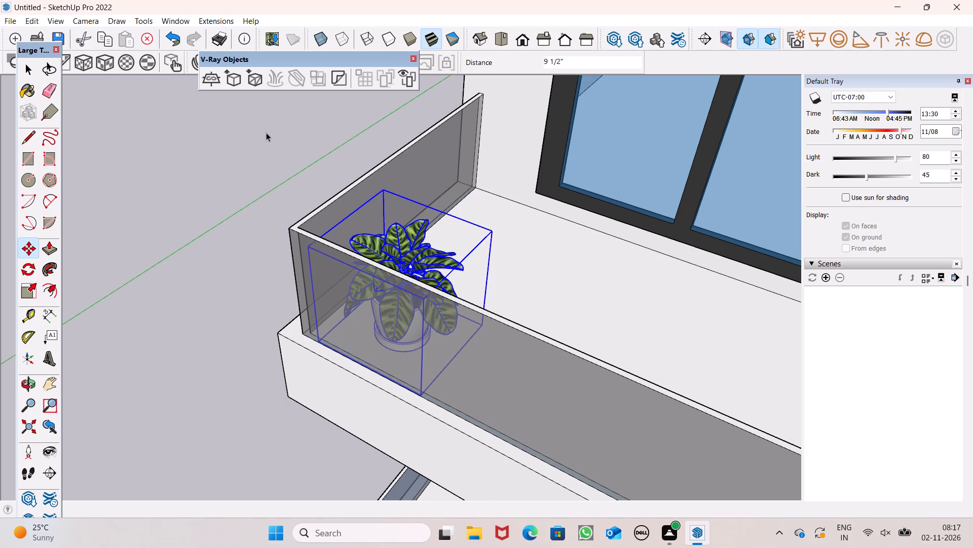
# Paint the top edges of the top balcony's glass railing, on both sides of the outer corner, with Metal Silver from the Metal materials.
pyautogui.scroll(-6, 266, 132)
pyautogui.moveTo(380, 330); pyautogui.dragTo(634, 201, button='middle')
pyautogui.scroll(-8, 381, 199)
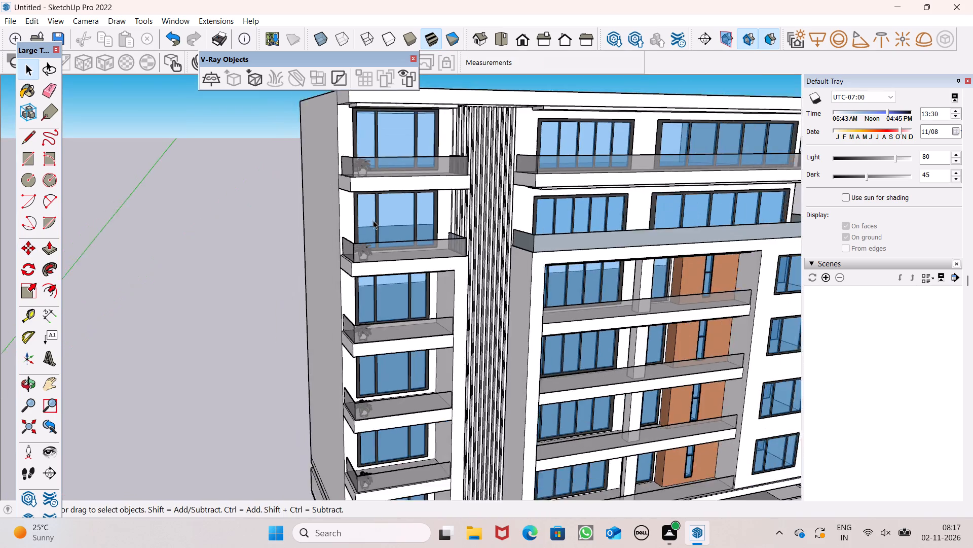
pyautogui.scroll(-6, 413, 233)
pyautogui.moveTo(543, 349); pyautogui.dragTo(418, 362, button='middle')
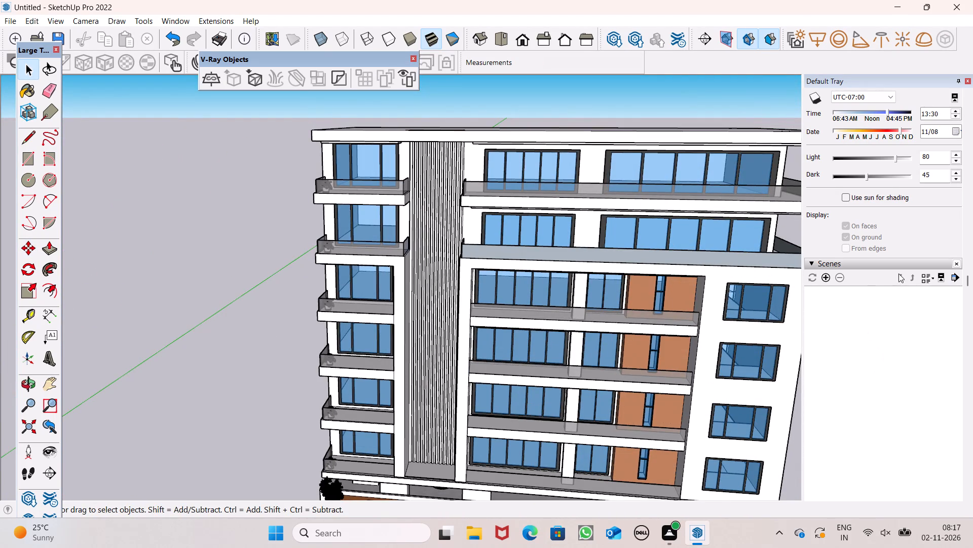
pyautogui.scroll(7, 900, 273)
pyautogui.scroll(-14, 881, 270)
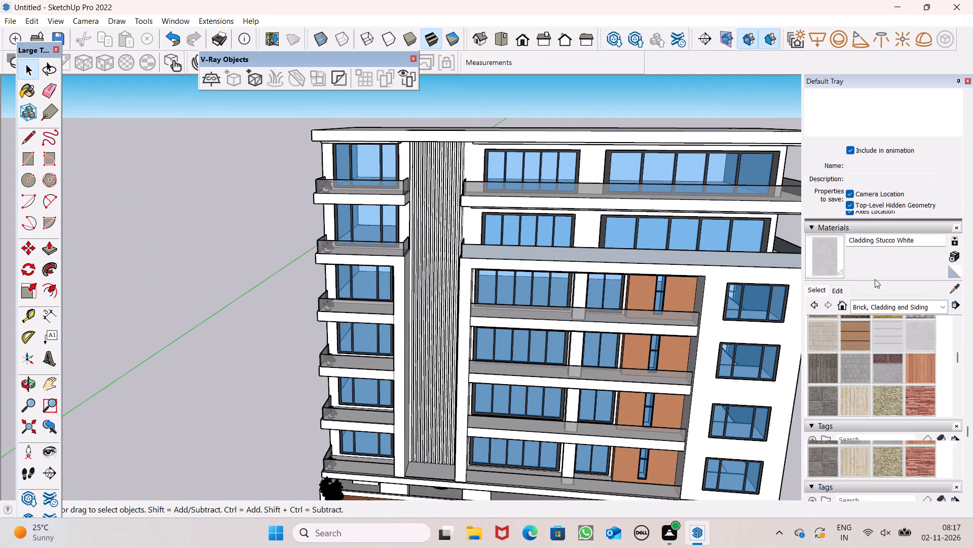
pyautogui.click(887, 305)
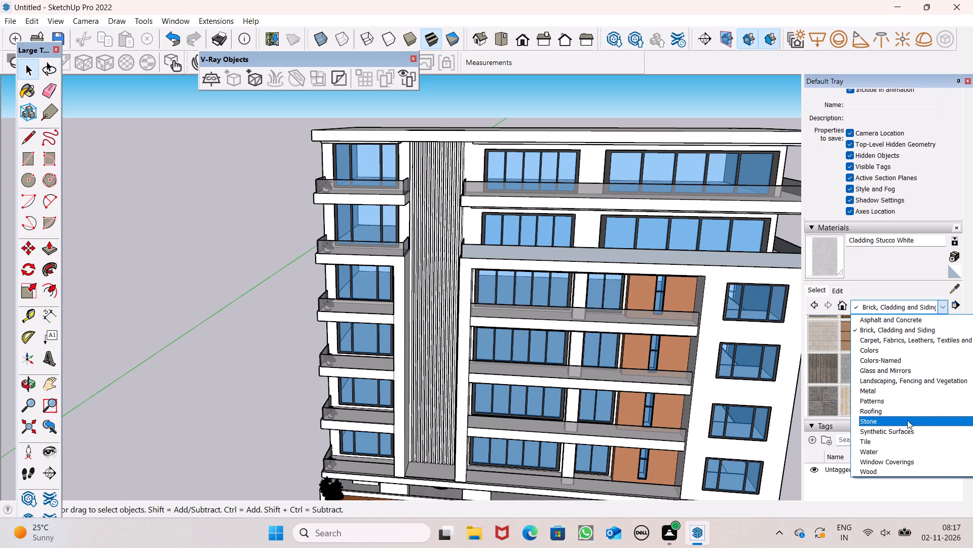
pyautogui.click(899, 393)
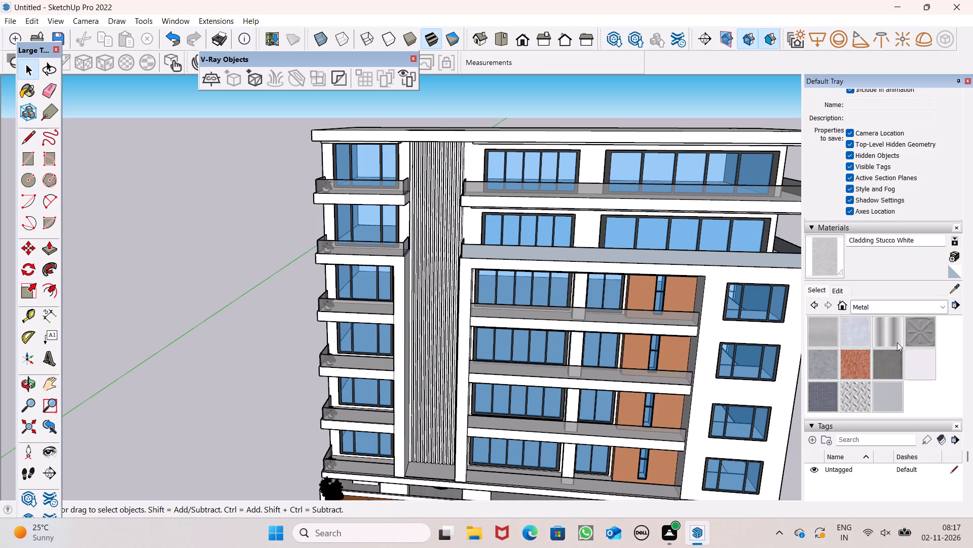
pyautogui.click(915, 368)
pyautogui.moveTo(293, 292); pyautogui.dragTo(504, 445, button='middle')
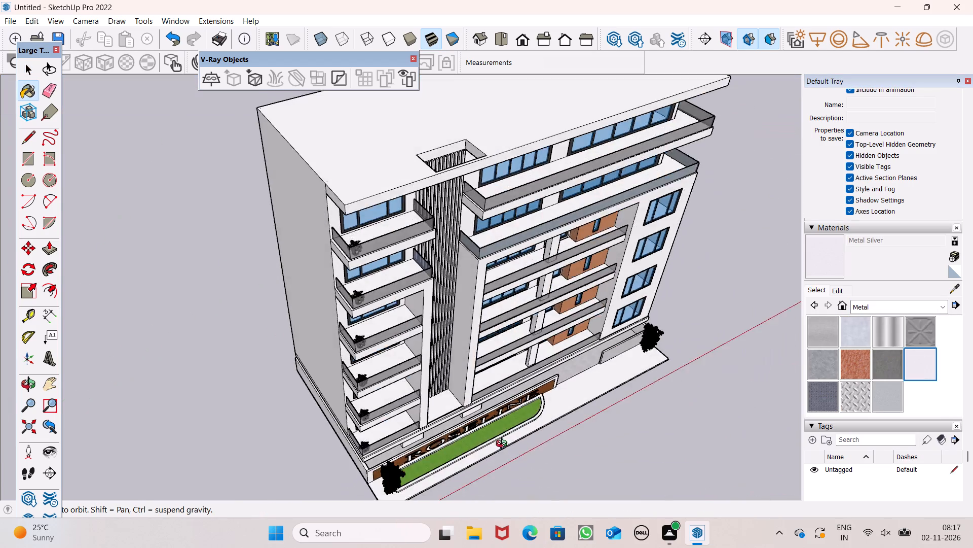
pyautogui.moveTo(504, 445); pyautogui.dragTo(556, 449, button='middle')
pyautogui.scroll(8, 334, 300)
pyautogui.scroll(15, 420, 256)
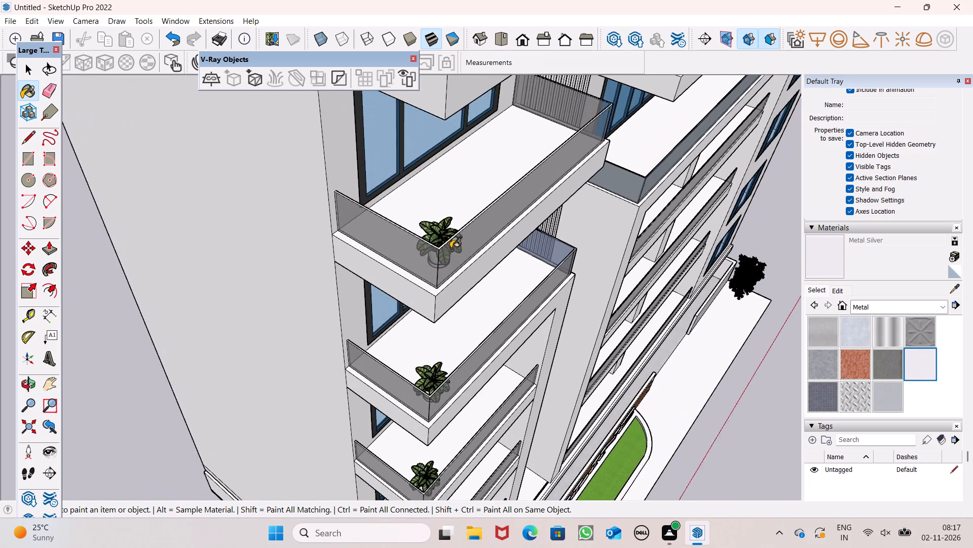
pyautogui.scroll(16, 451, 248)
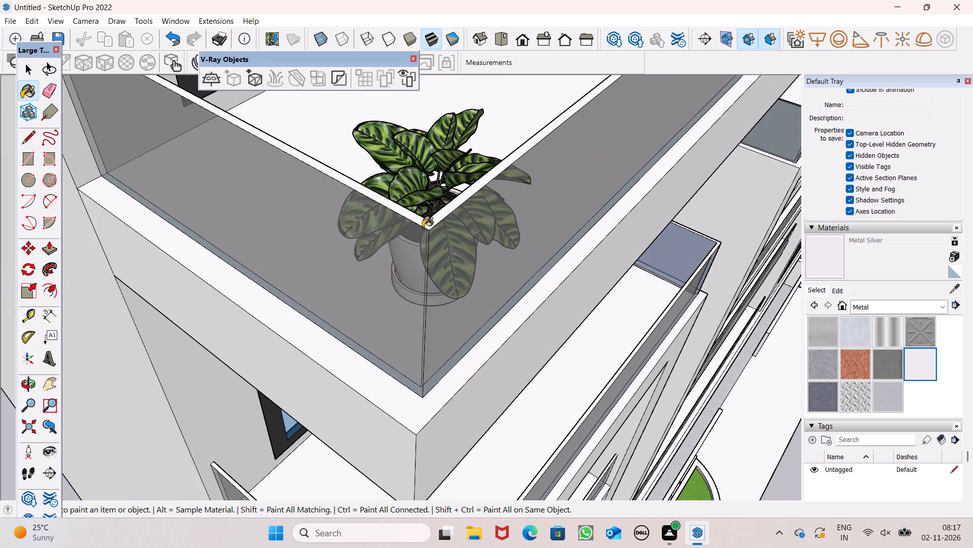
pyautogui.click(423, 227)
pyautogui.scroll(-2, 412, 182)
pyautogui.scroll(7, 430, 210)
pyautogui.click(426, 212)
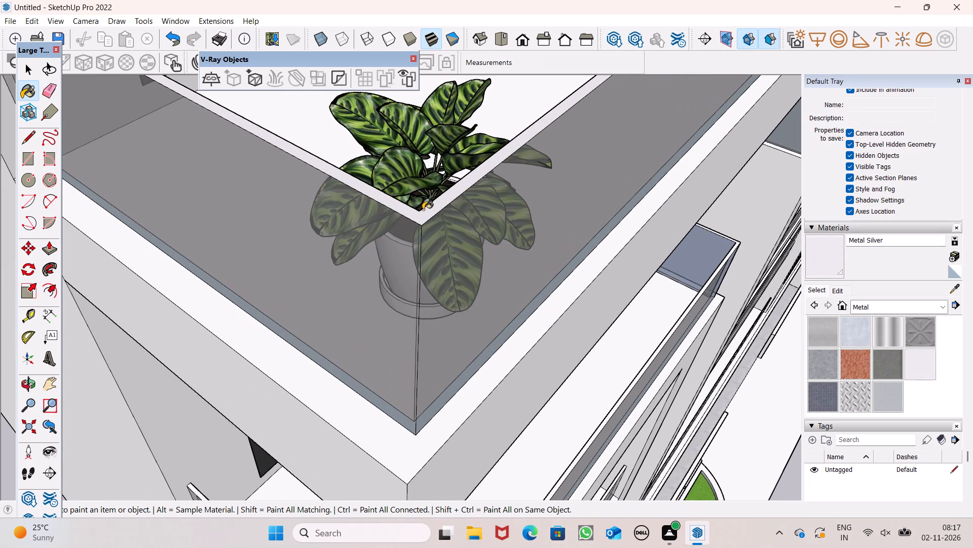
# Paint the top edges of the fifth balcony's glass railing, around the potted plant's corner, with Metal Silver.
pyautogui.scroll(-7, 402, 133)
pyautogui.scroll(-7, 422, 187)
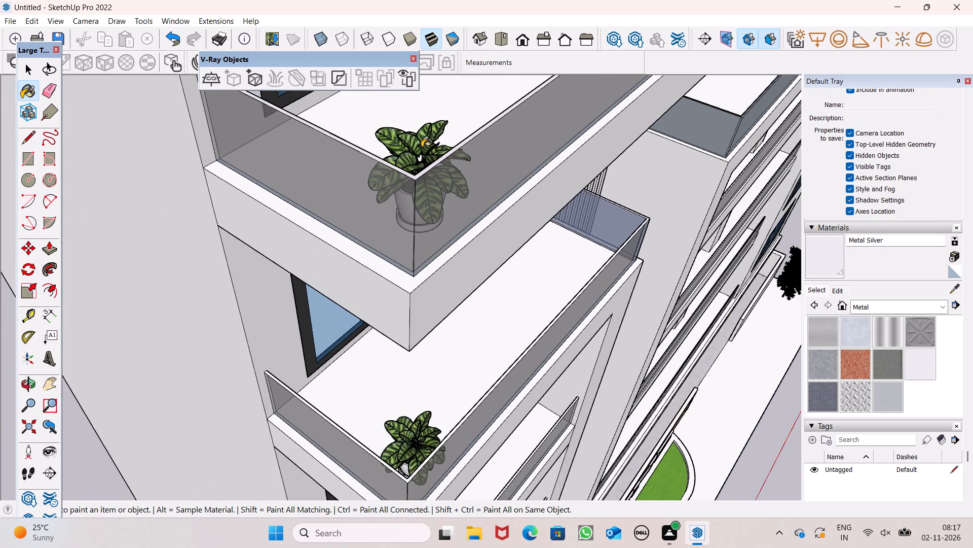
pyautogui.scroll(-4, 422, 147)
pyautogui.scroll(8, 443, 318)
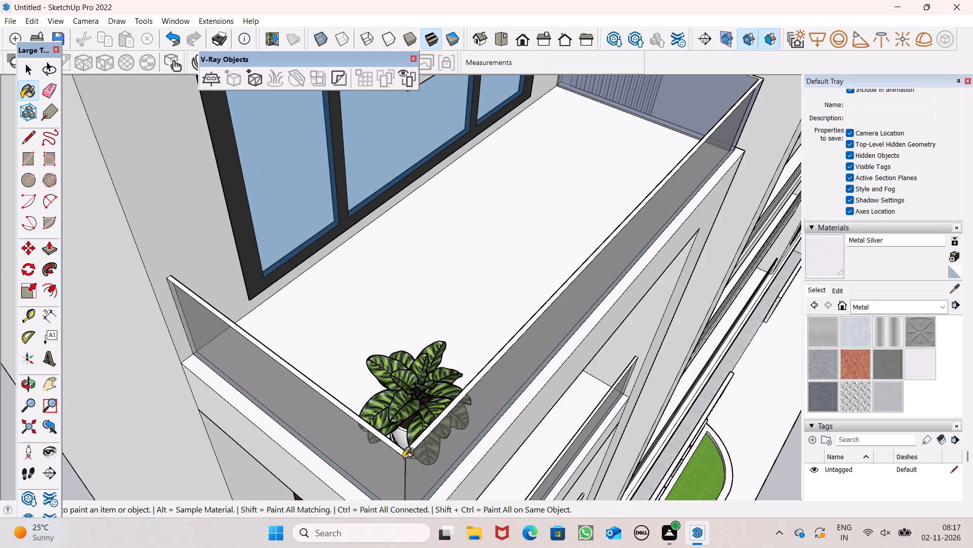
pyautogui.click(404, 457)
pyautogui.click(410, 450)
pyautogui.press('space')
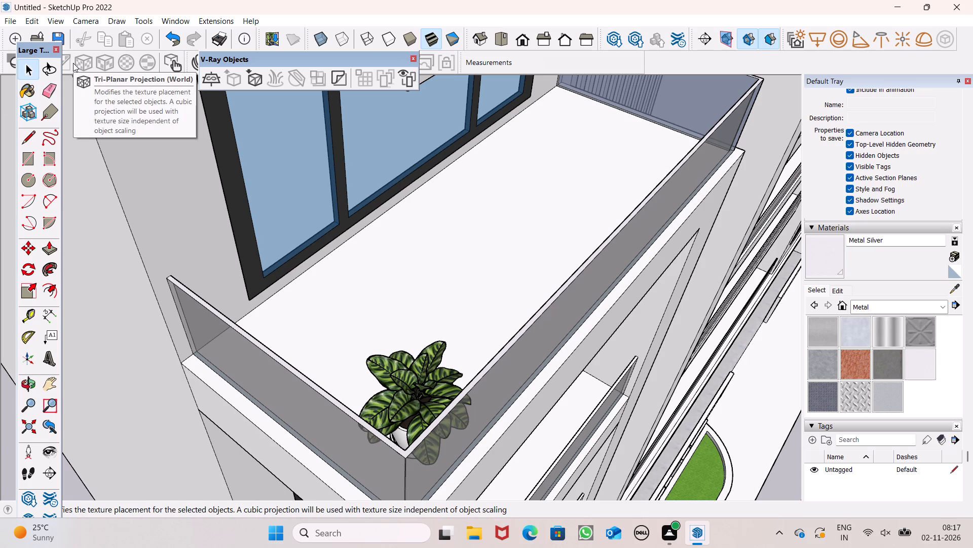
# Start the Tape Measure tool.
pyautogui.press('t')
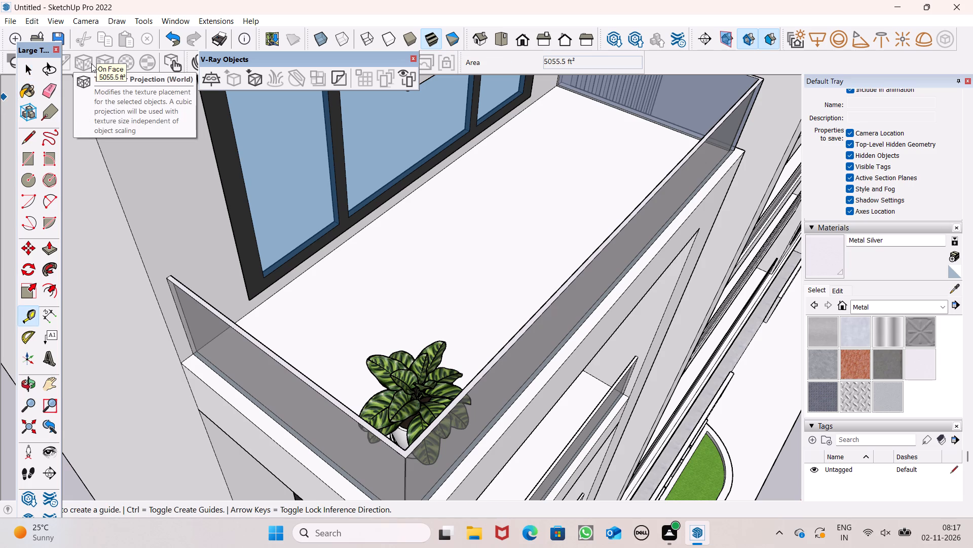
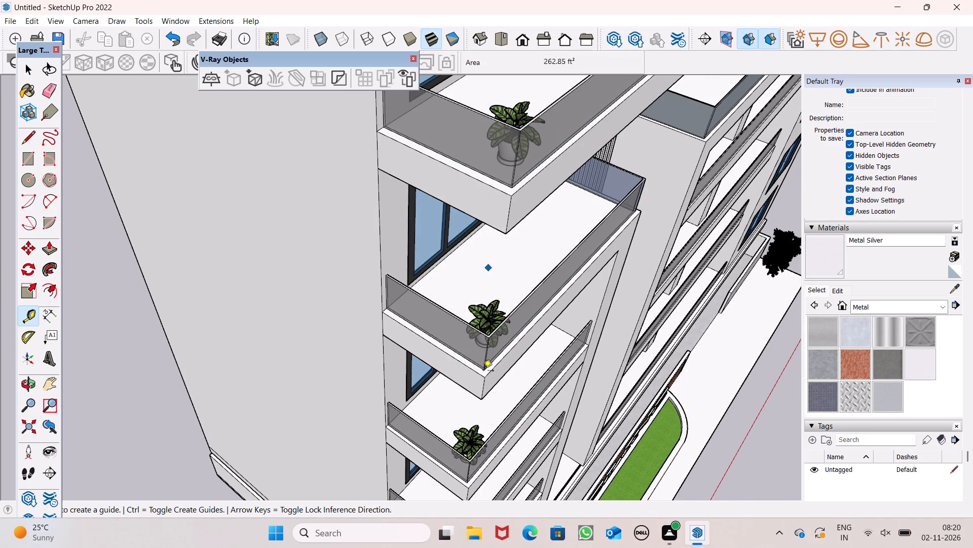
# Paint the top face of the upper corner balcony's glass railing with the Metal Silver material.
pyautogui.scroll(-6, 467, 428)
pyautogui.scroll(-1, 341, 521)
pyautogui.scroll(8, 440, 329)
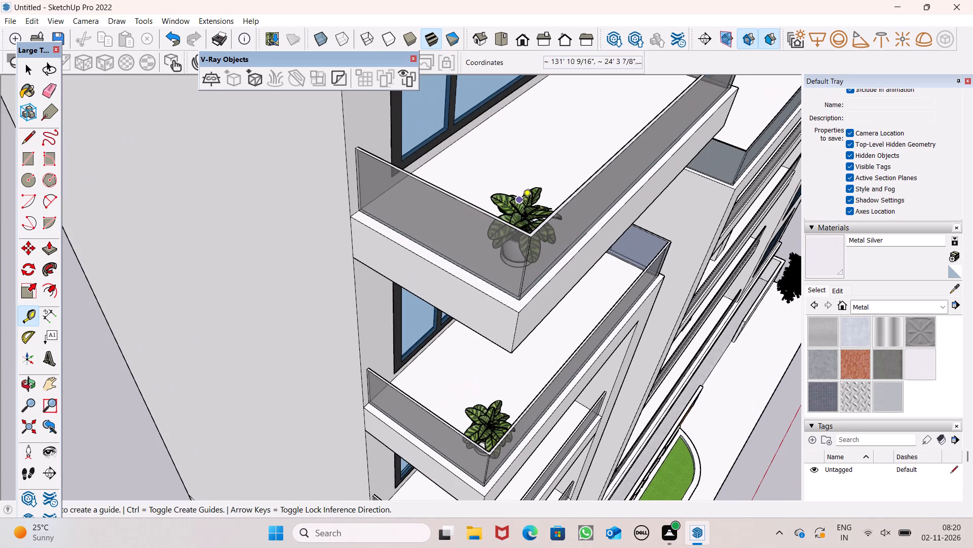
pyautogui.scroll(18, 548, 219)
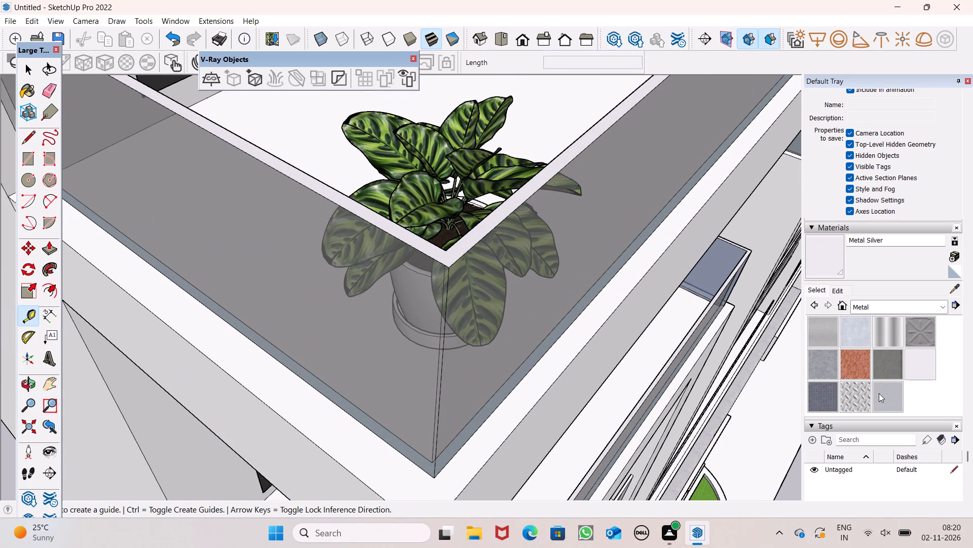
pyautogui.click(916, 370)
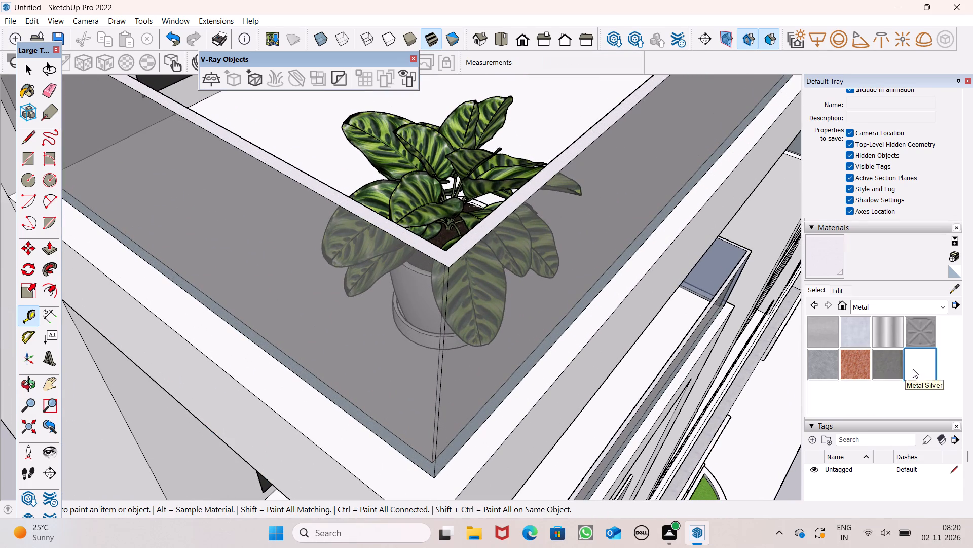
pyautogui.click(455, 262)
pyautogui.click(451, 260)
# Apply Metal Silver to the railing's top face on the corner balcony one floor below.
pyautogui.scroll(-9, 451, 258)
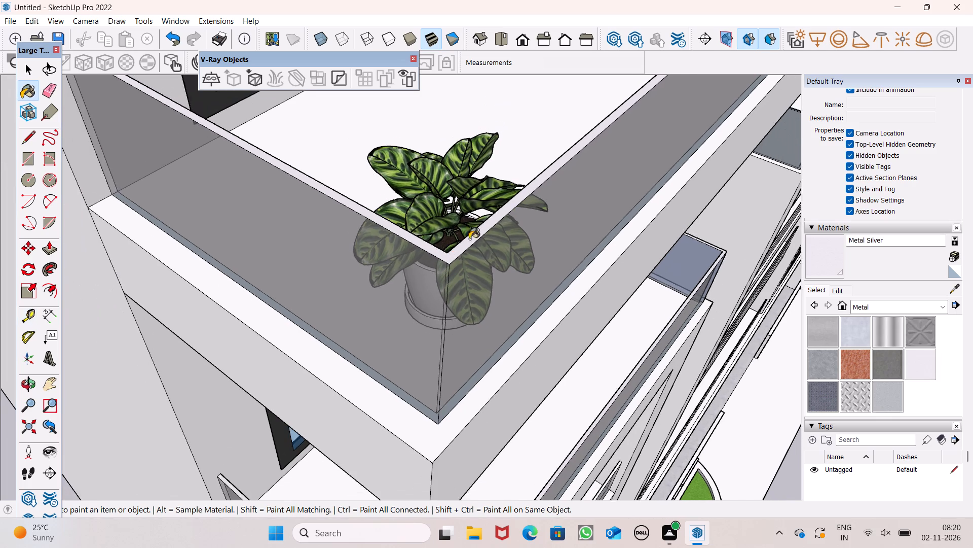
pyautogui.scroll(-20, 485, 217)
pyautogui.scroll(-4, 486, 240)
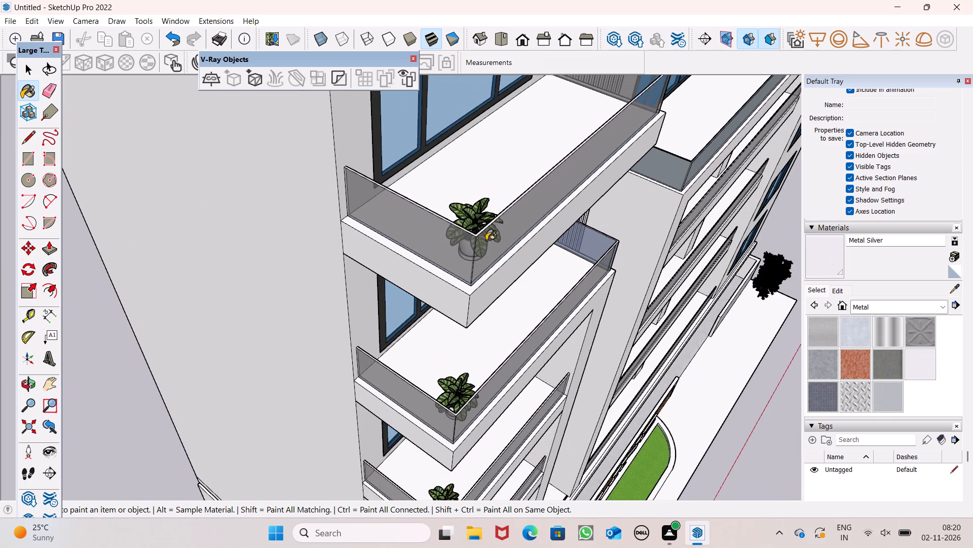
pyautogui.scroll(-4, 486, 241)
pyautogui.scroll(17, 459, 425)
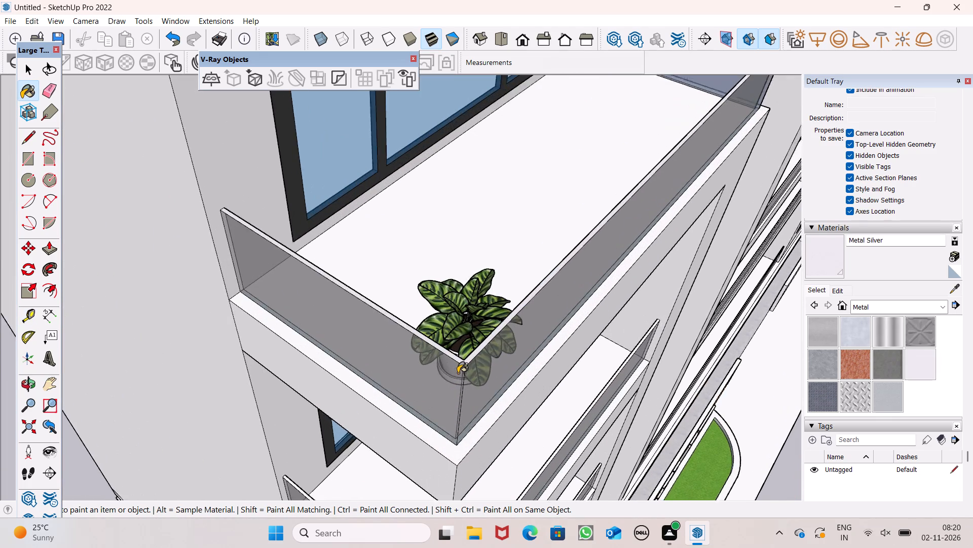
pyautogui.scroll(9, 460, 369)
pyautogui.click(479, 351)
pyautogui.click(476, 350)
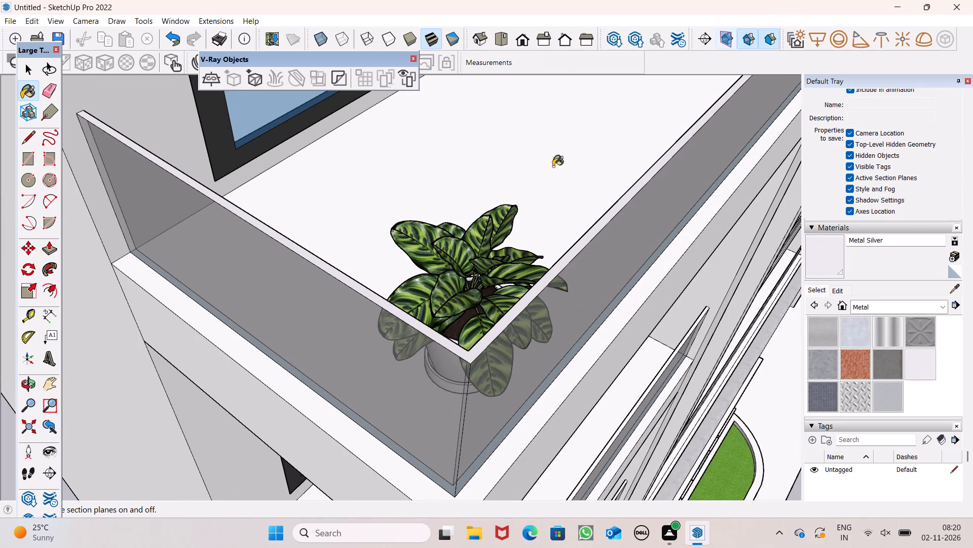
# Apply Metal Silver to the top face of the railing on the following corner balcony down, fourth from the bottom.
pyautogui.scroll(-20, 456, 179)
pyautogui.scroll(3, 415, 317)
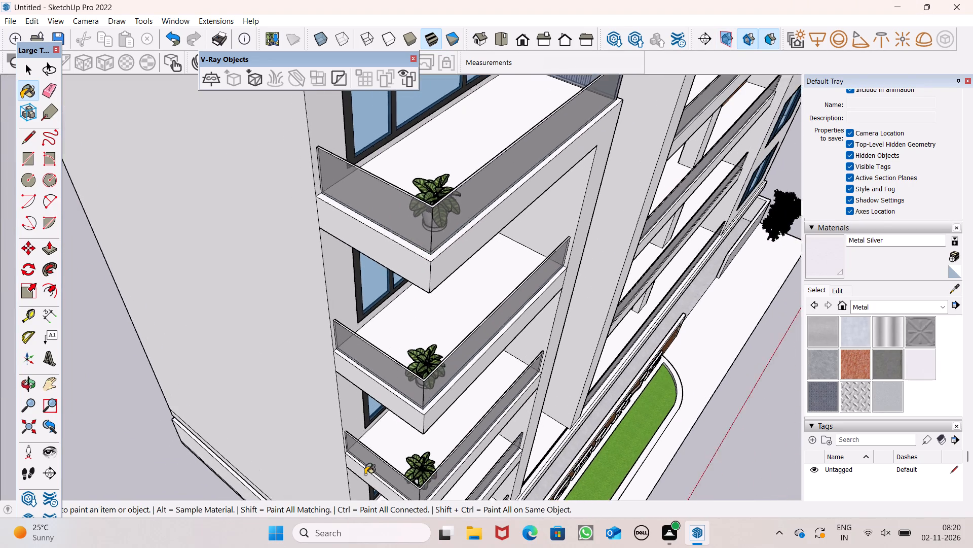
pyautogui.scroll(3, 365, 474)
pyautogui.scroll(18, 469, 338)
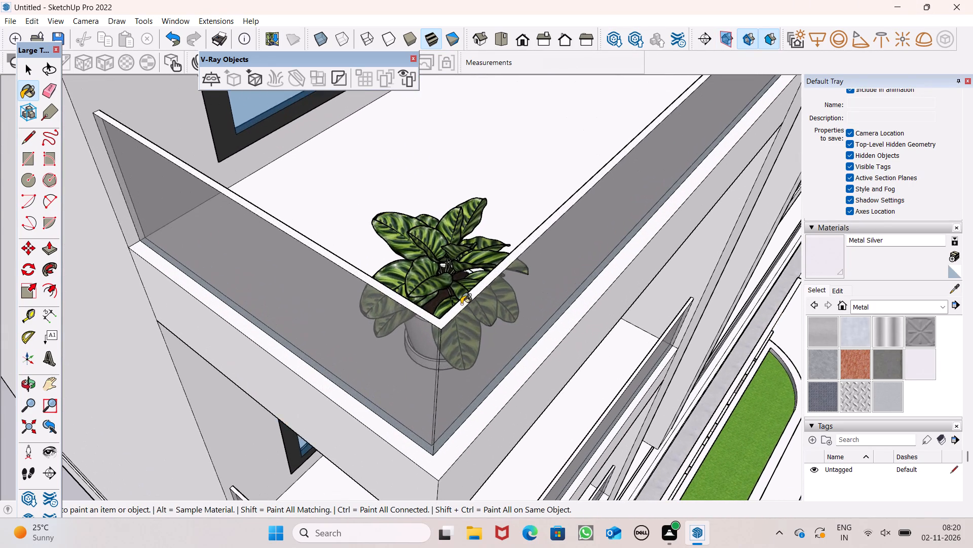
pyautogui.scroll(6, 461, 304)
pyautogui.click(461, 304)
# Paint the top face of the glass railing on the third-lowest corner balcony with Metal Silver.
pyautogui.scroll(-8, 461, 304)
pyautogui.scroll(-8, 395, 253)
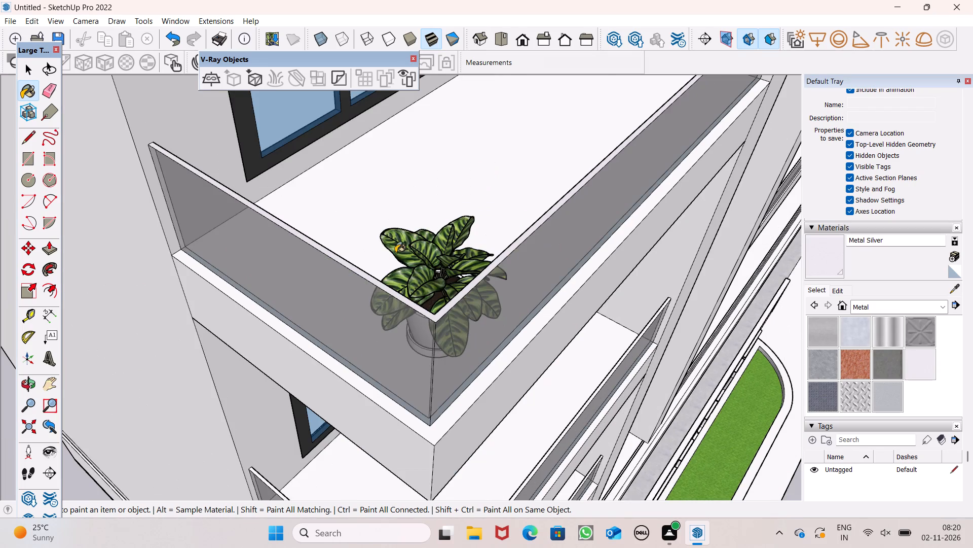
pyautogui.scroll(-14, 379, 243)
pyautogui.scroll(4, 343, 438)
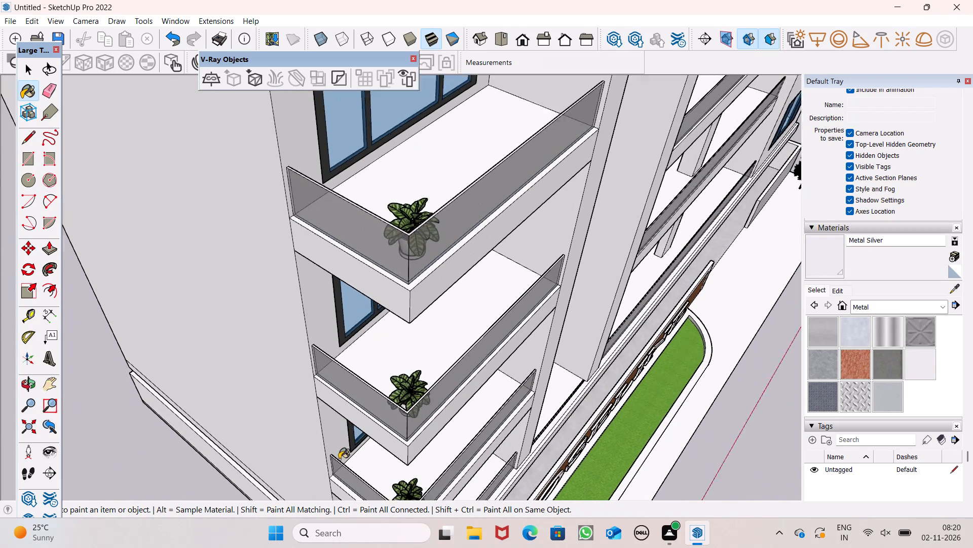
pyautogui.scroll(8, 339, 459)
pyautogui.scroll(-5, 527, 372)
pyautogui.scroll(3, 604, 287)
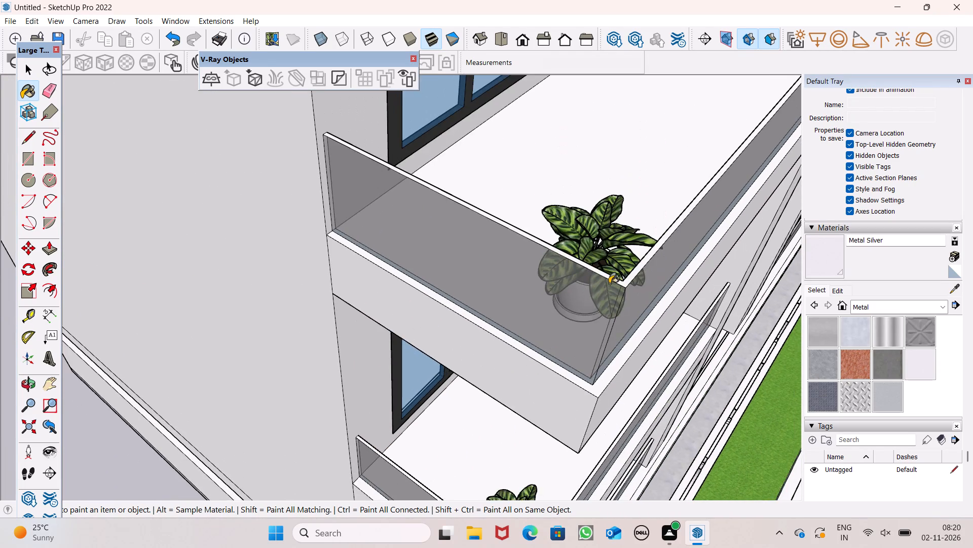
pyautogui.scroll(9, 609, 284)
pyautogui.click(640, 279)
# Paint the top face of the glass railing on the second-lowest corner balcony with Metal Silver.
pyautogui.scroll(-5, 627, 278)
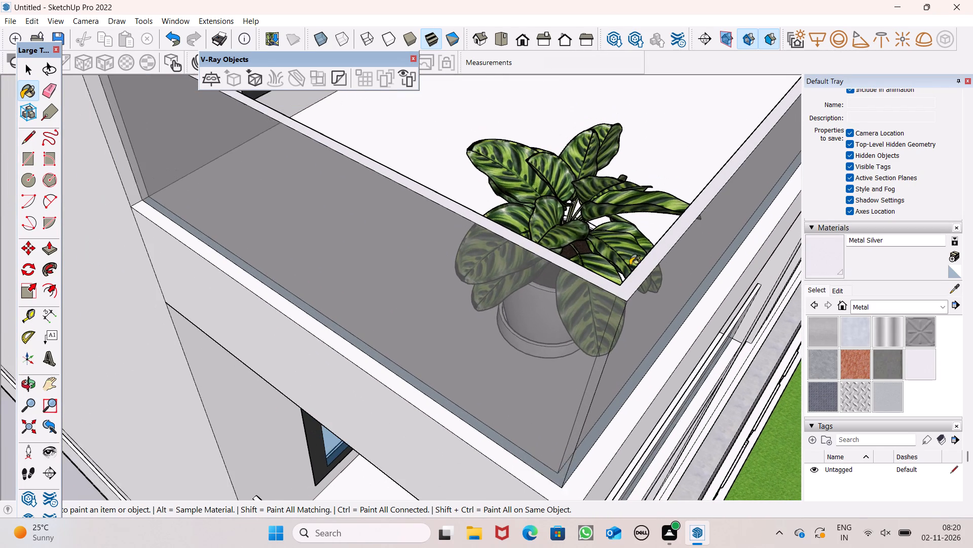
pyautogui.scroll(-6, 873, 155)
pyautogui.scroll(-2, 727, 228)
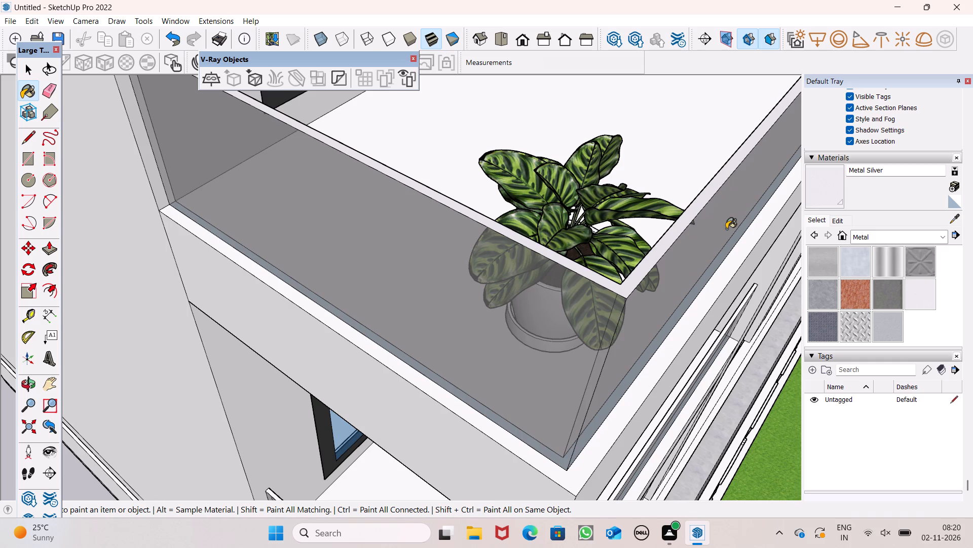
pyautogui.scroll(-3, 726, 229)
pyautogui.scroll(-7, 534, 179)
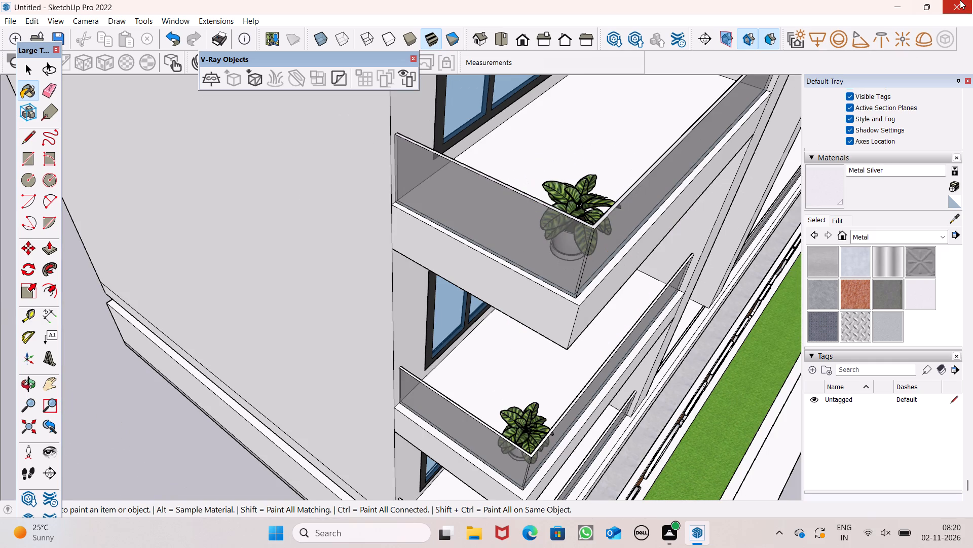
pyautogui.scroll(-7, 570, 175)
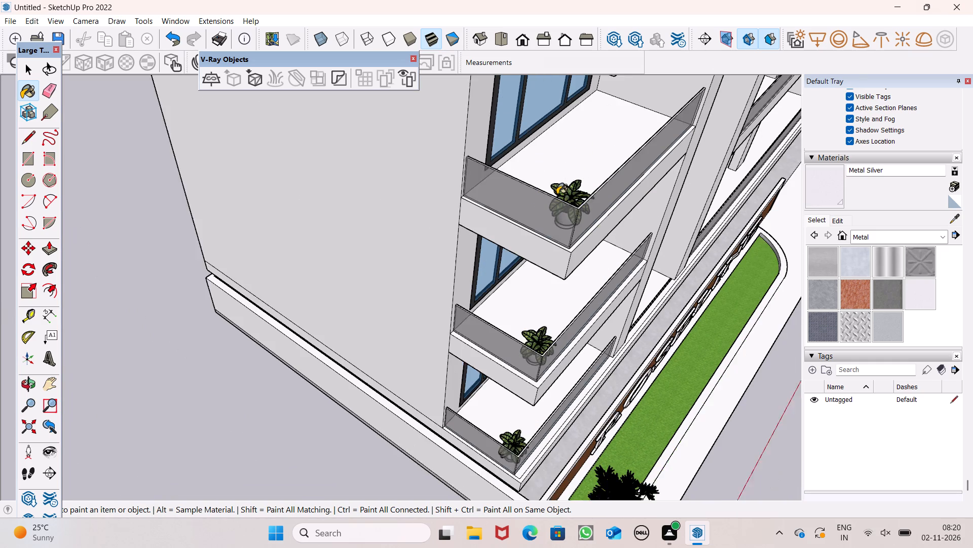
pyautogui.scroll(6, 518, 406)
pyautogui.scroll(8, 562, 281)
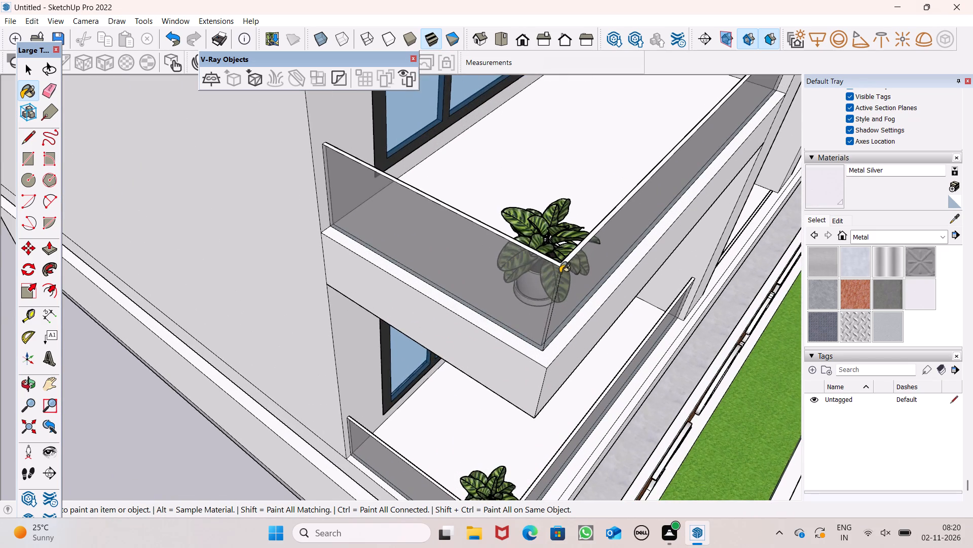
pyautogui.scroll(16, 560, 271)
pyautogui.click(564, 250)
# Paint the top face of the lowest corner balcony's glass railing with Metal Silver and leave the Paint Bucket.
pyautogui.scroll(-3, 556, 244)
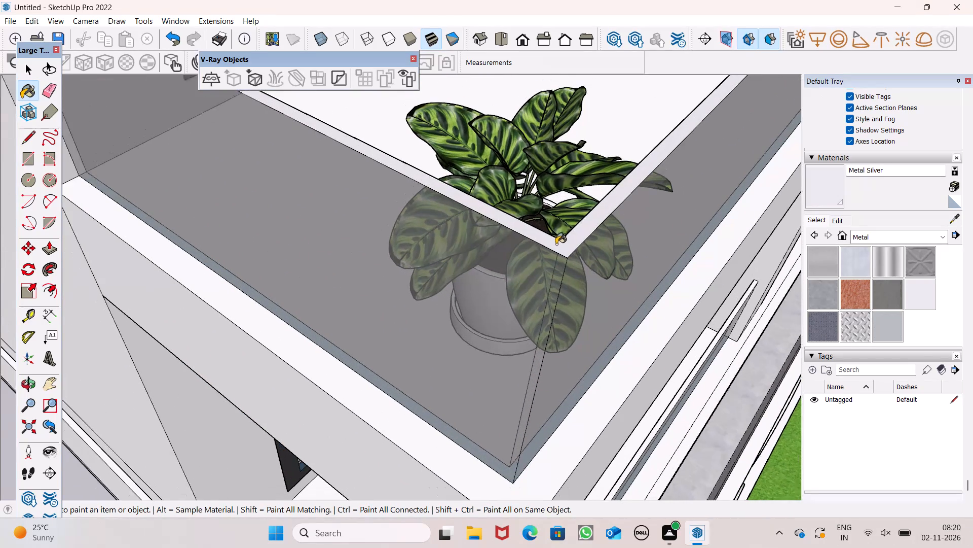
pyautogui.scroll(-3, 556, 244)
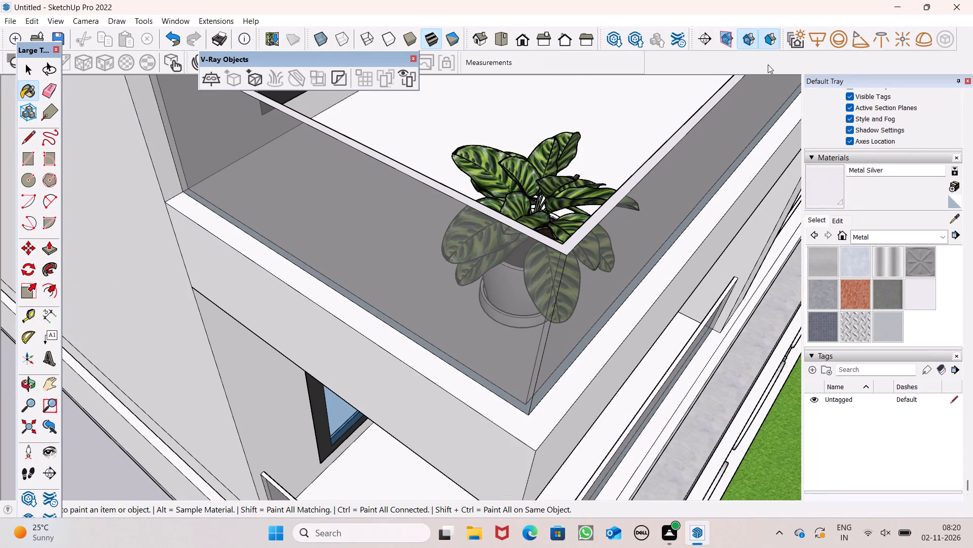
pyautogui.scroll(-4, 759, 61)
pyautogui.scroll(-11, 554, 152)
pyautogui.scroll(-7, 571, 211)
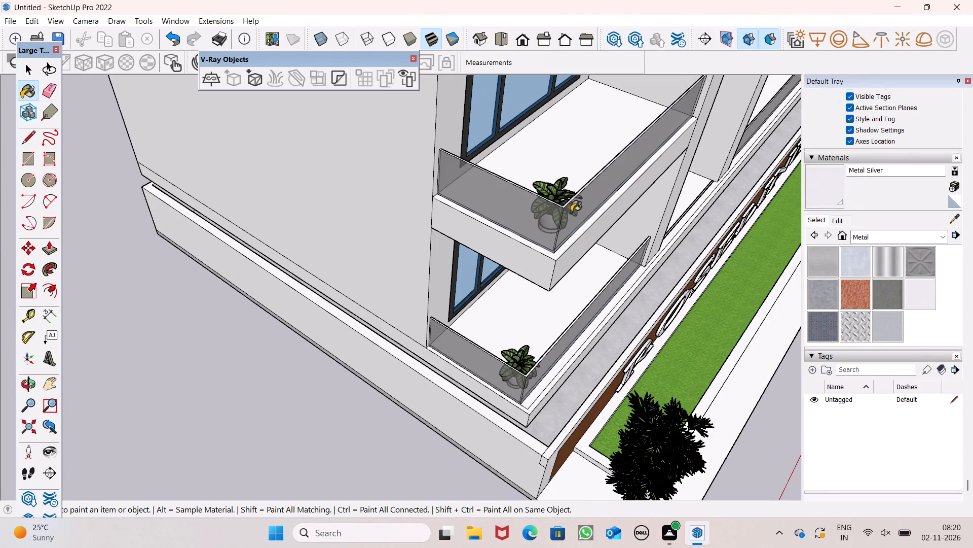
pyautogui.scroll(7, 540, 338)
pyautogui.scroll(16, 521, 387)
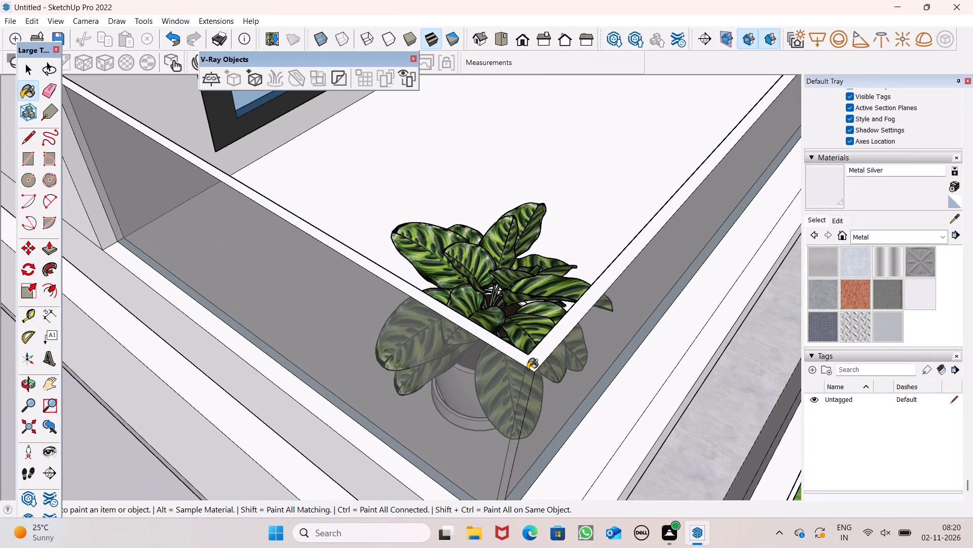
pyautogui.click(529, 364)
pyautogui.scroll(-12, 532, 363)
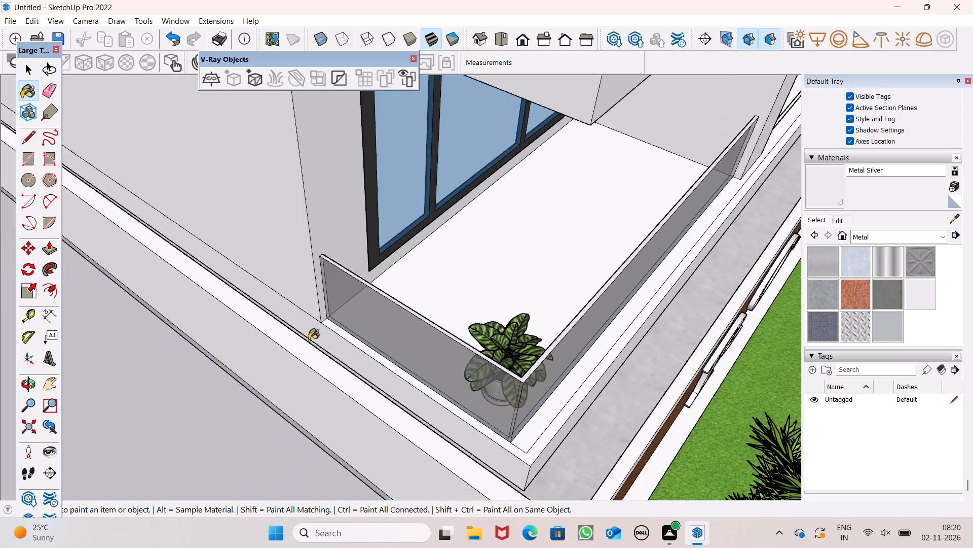
pyautogui.scroll(-14, 299, 343)
pyautogui.press('space')
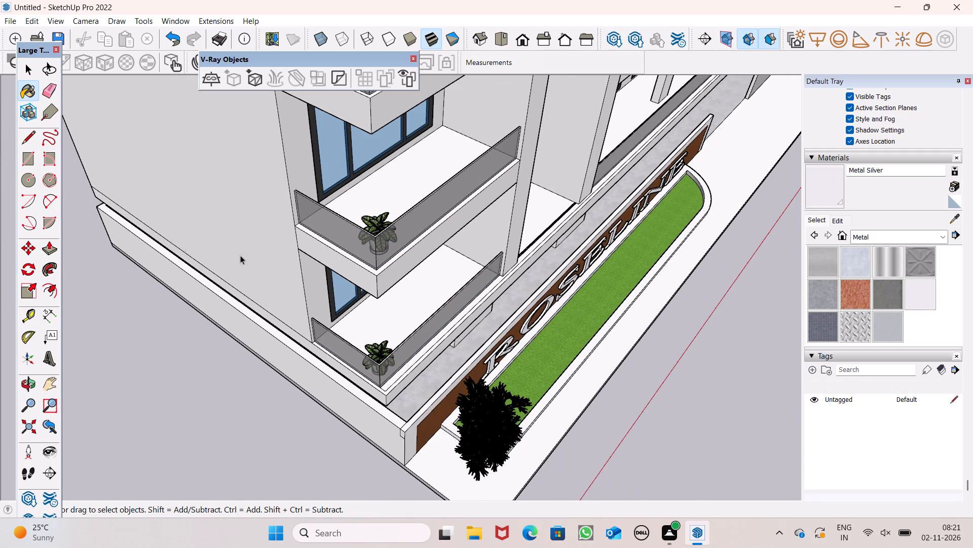
# Push/Pull the silver top face of the lowest corner balcony's railing up by 4 inches.
pyautogui.click(52, 245)
pyautogui.scroll(6, 317, 347)
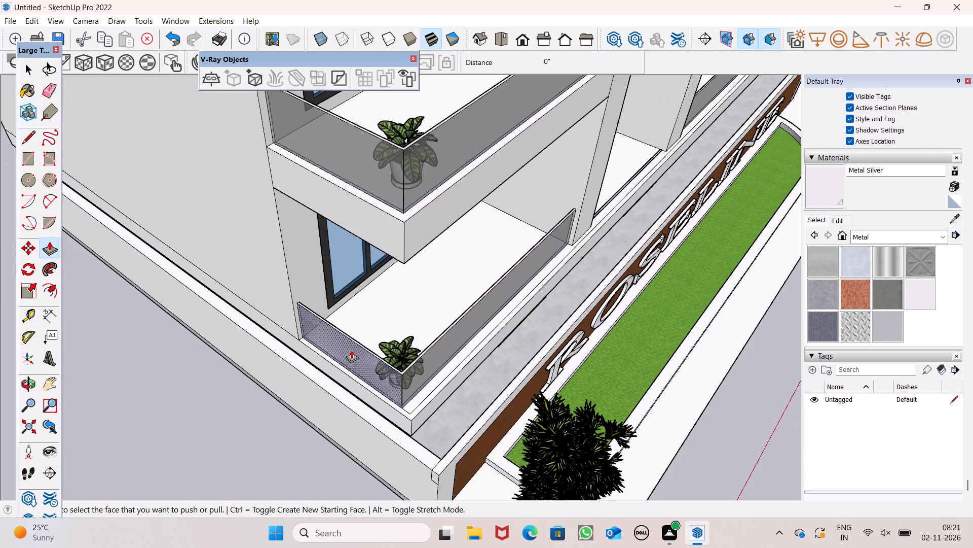
pyautogui.scroll(7, 375, 348)
pyautogui.scroll(11, 439, 376)
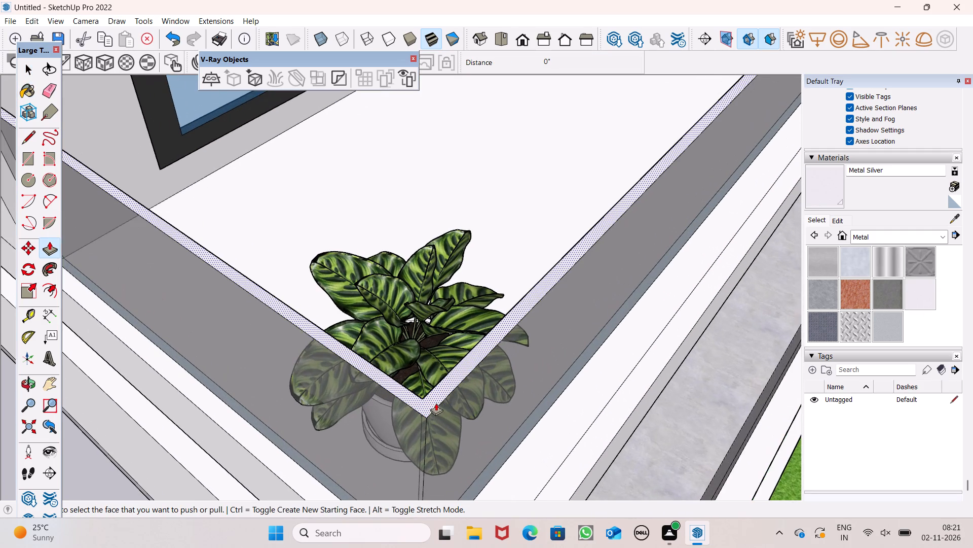
pyautogui.scroll(3, 446, 396)
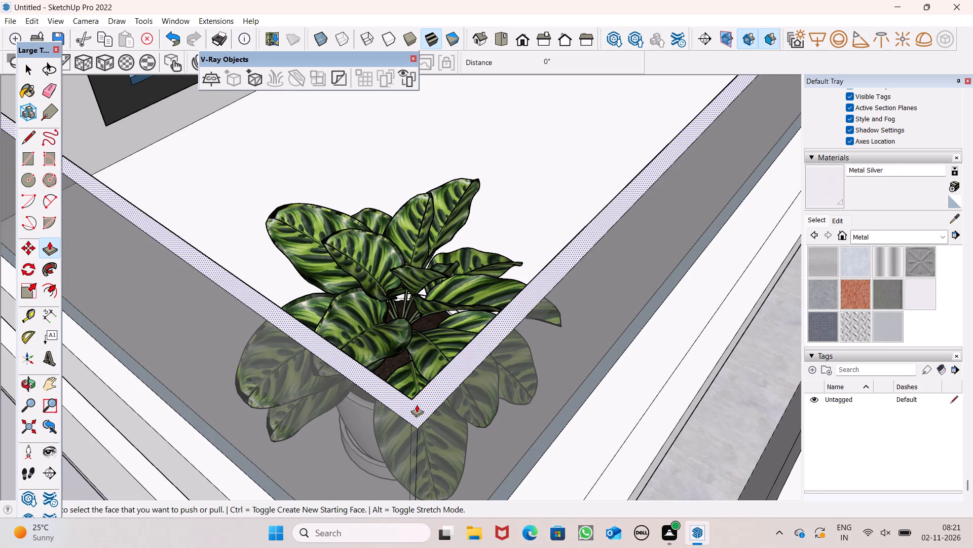
pyautogui.keyDown('ctrl'); pyautogui.moveTo(418, 404); pyautogui.dragTo(424, 392); pyautogui.keyUp('ctrl')
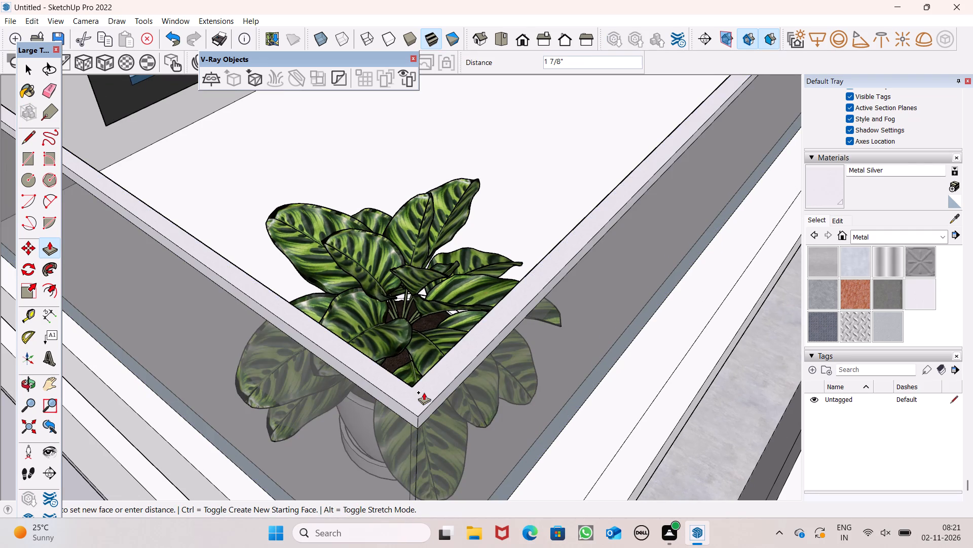
pyautogui.keyDown('ctrl'); pyautogui.moveTo(424, 392); pyautogui.dragTo(424, 392); pyautogui.keyUp('ctrl')
pyautogui.press('4')
pyautogui.hotkey('shift', '"')
pyautogui.press('Return')
# Push/Pull the silver top face of the second-lowest corner balcony's glass railing up by 4 inches.
pyautogui.scroll(-8, 424, 392)
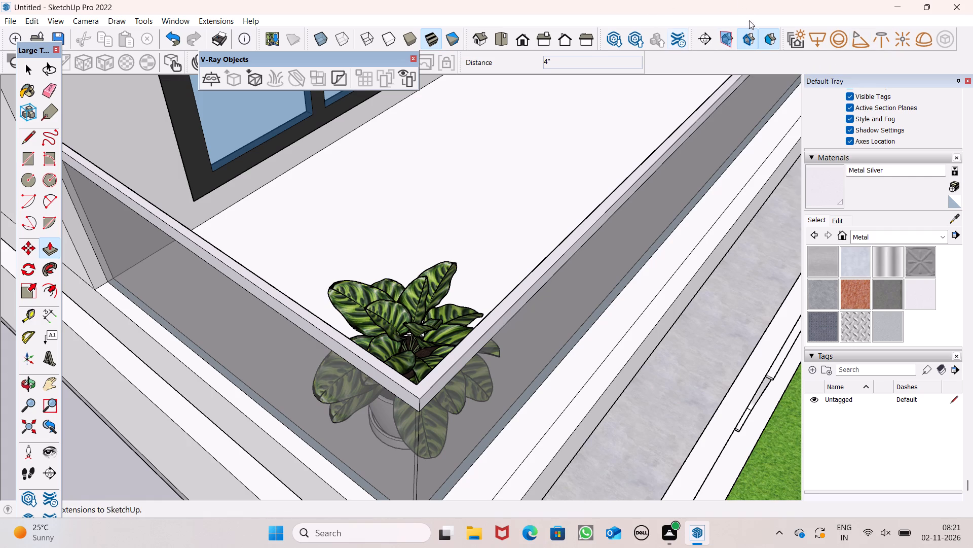
pyautogui.scroll(-9, 558, 147)
pyautogui.scroll(-6, 478, 255)
pyautogui.moveTo(490, 278); pyautogui.dragTo(376, 170, button='middle')
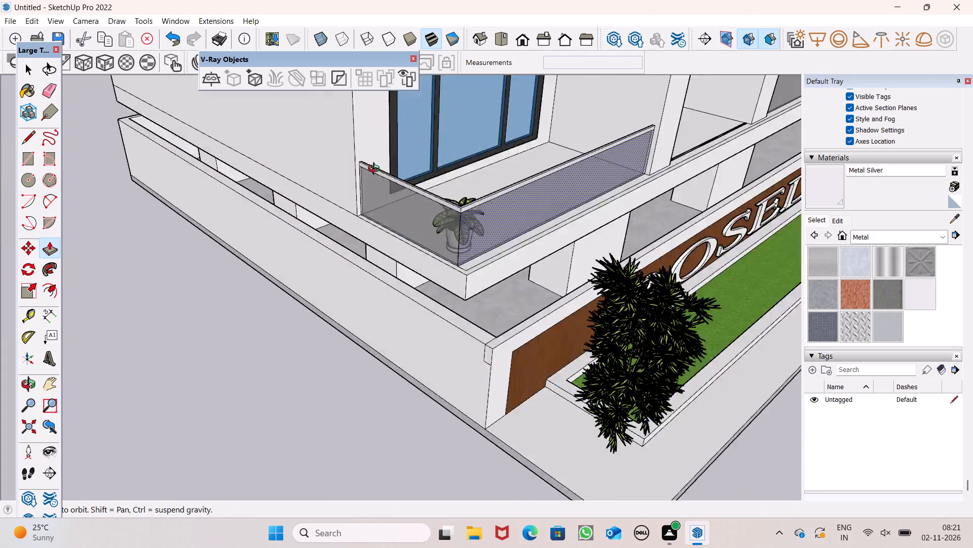
pyautogui.moveTo(376, 170); pyautogui.dragTo(367, 168, button='middle')
pyautogui.scroll(8, 446, 166)
pyautogui.scroll(8, 395, 160)
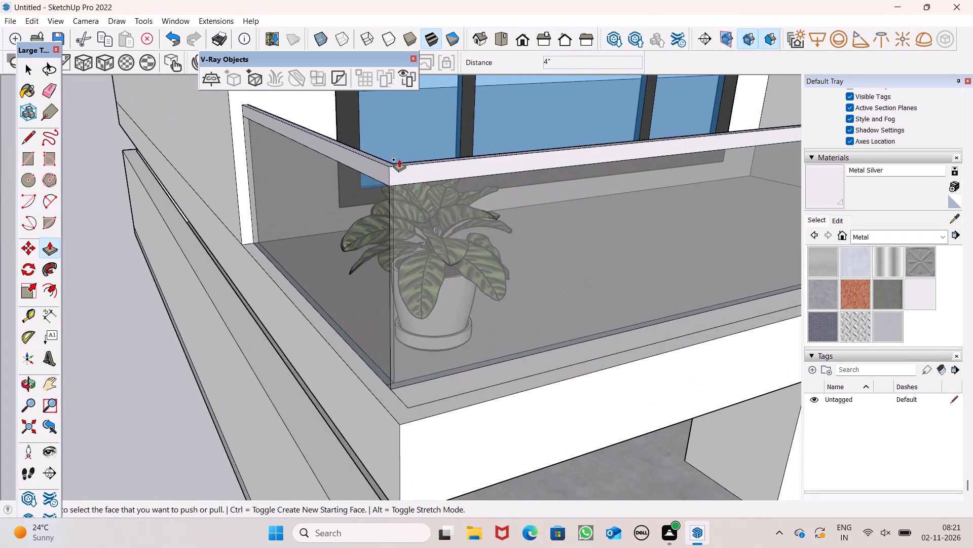
pyautogui.scroll(1, 399, 159)
pyautogui.scroll(-8, 404, 153)
pyautogui.scroll(-7, 521, 269)
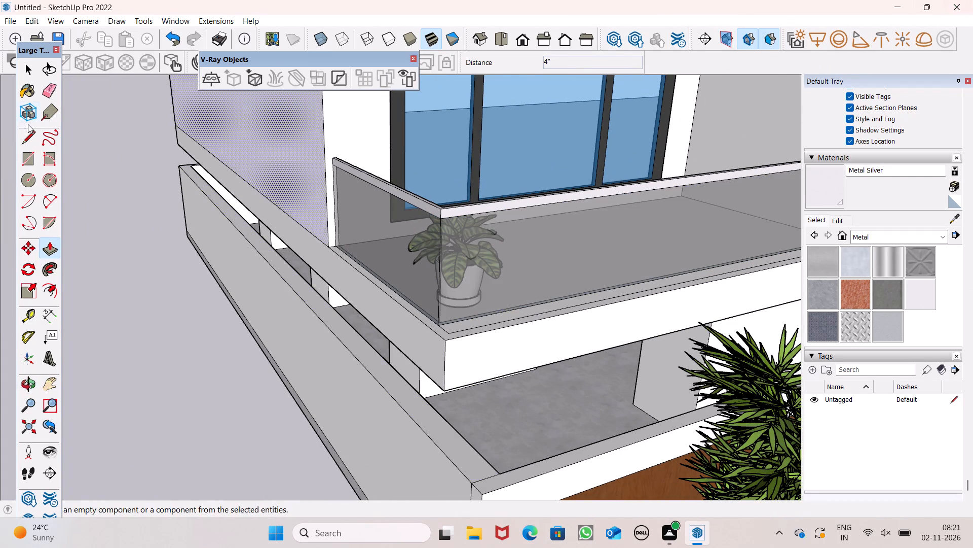
pyautogui.scroll(-16, 209, 288)
pyautogui.scroll(-8, 237, 427)
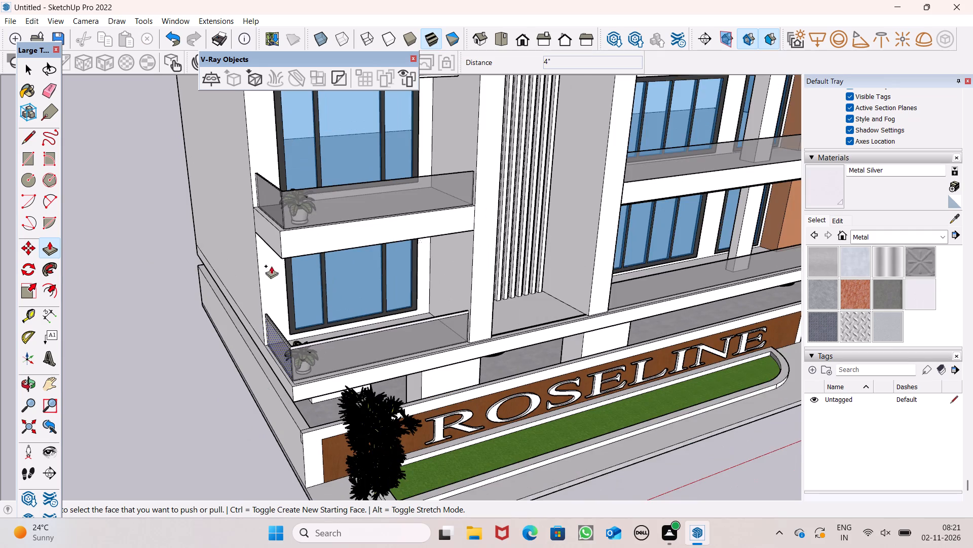
pyautogui.scroll(10, 275, 252)
pyautogui.scroll(8, 340, 195)
pyautogui.scroll(8, 263, 158)
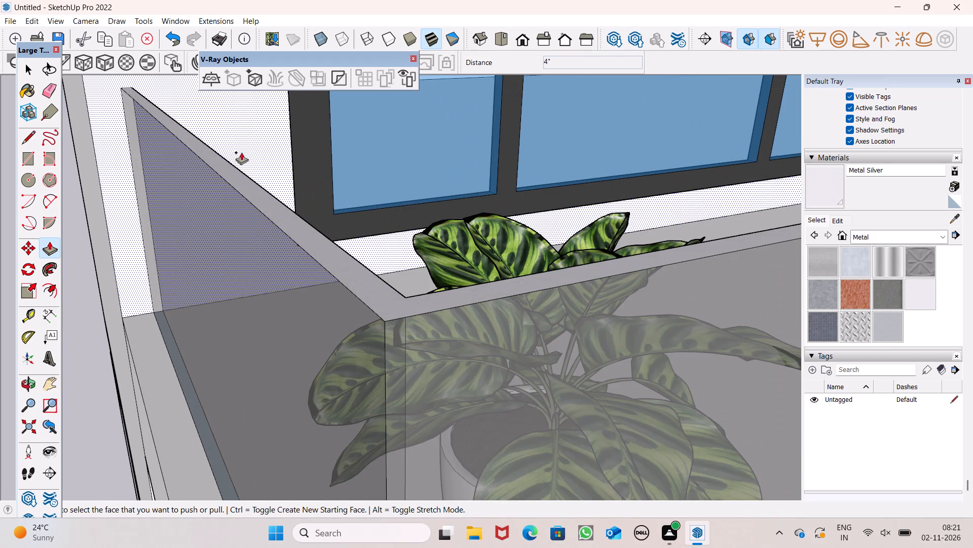
pyautogui.moveTo(284, 227); pyautogui.dragTo(283, 188)
pyautogui.press('4')
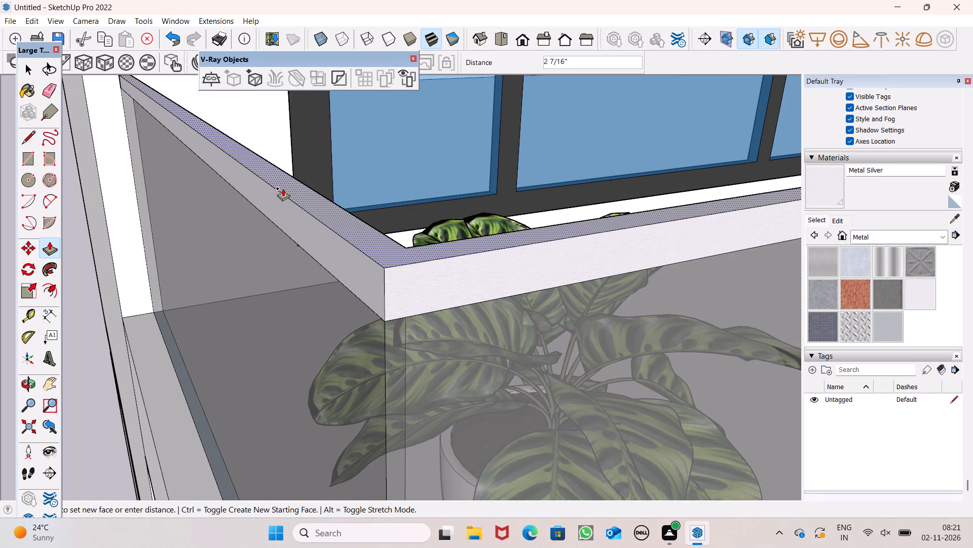
pyautogui.moveTo(283, 188); pyautogui.dragTo(283, 186)
pyautogui.hotkey('shift', '"')
pyautogui.press('Return')
# Push/Pull the silver top face of the third-lowest corner balcony's glass railing up by 4 inches.
pyautogui.scroll(-8, 283, 229)
pyautogui.scroll(-6, 316, 323)
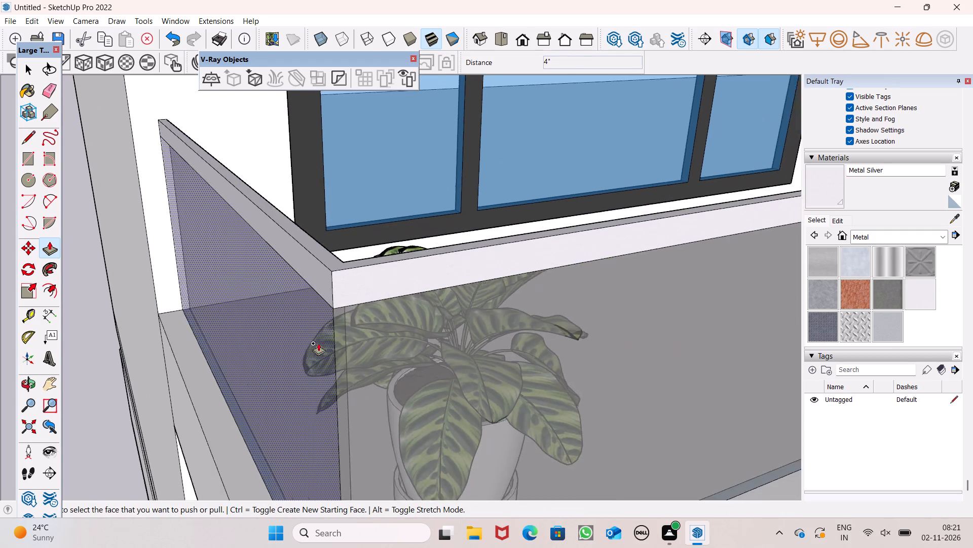
pyautogui.scroll(-18, 318, 343)
pyautogui.scroll(-9, 351, 348)
pyautogui.scroll(-10, 359, 290)
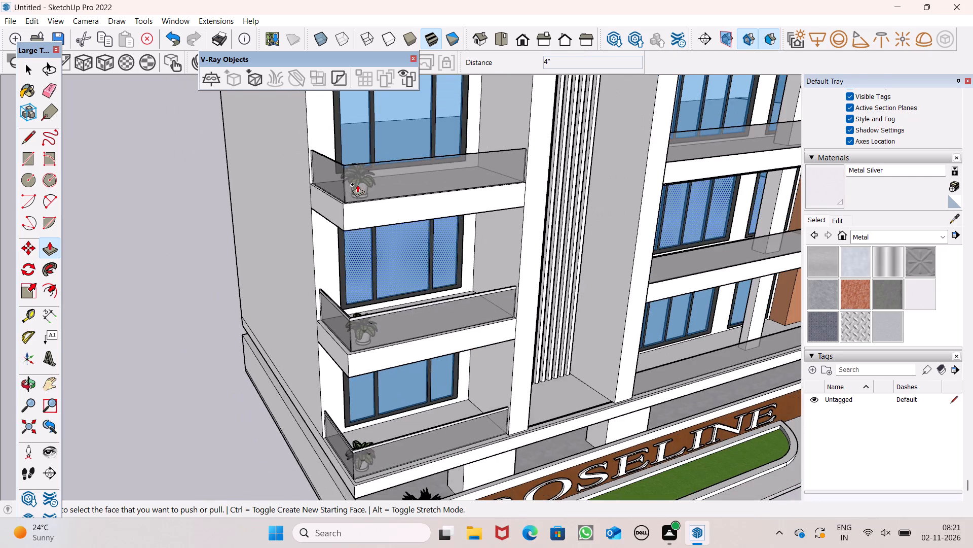
pyautogui.scroll(17, 346, 152)
pyautogui.scroll(9, 344, 186)
pyautogui.scroll(-6, 332, 214)
pyautogui.moveTo(306, 248); pyautogui.dragTo(318, 192)
pyautogui.press('4')
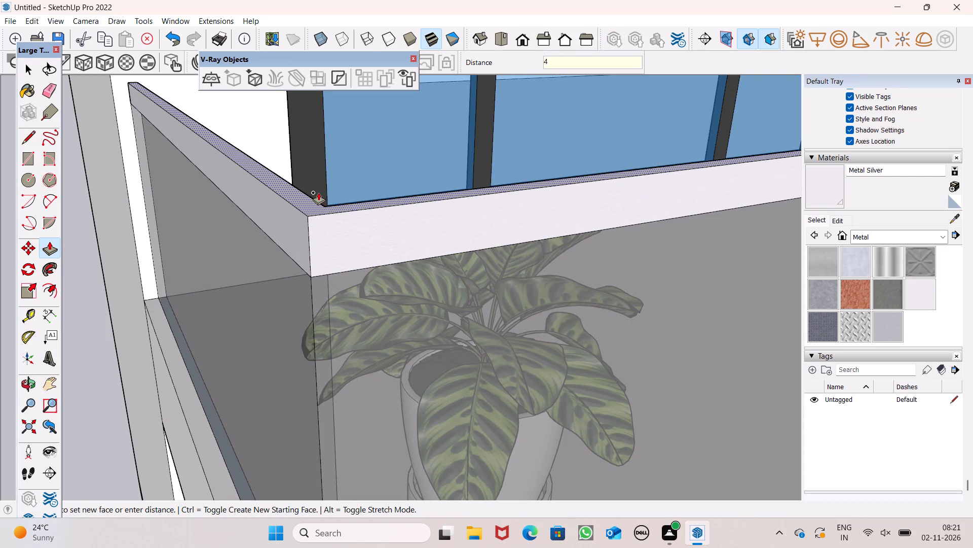
pyautogui.moveTo(318, 192); pyautogui.dragTo(318, 192)
pyautogui.hotkey('shift', '"')
pyautogui.press('Return')
# Push/Pull the silver top face of the fourth-lowest corner balcony's glass railing up by 4 inches.
pyautogui.scroll(-9, 318, 206)
pyautogui.scroll(-11, 329, 295)
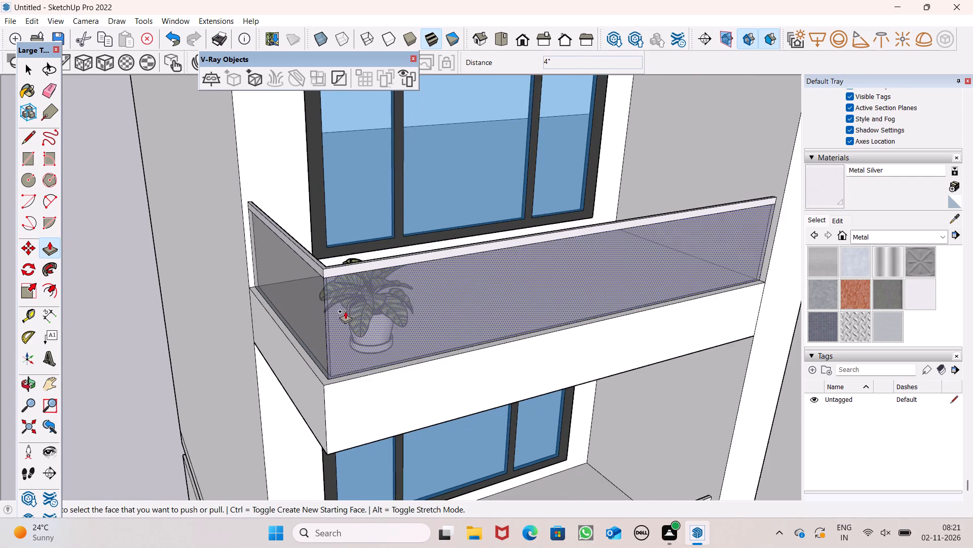
pyautogui.scroll(-5, 345, 311)
pyautogui.scroll(-19, 369, 376)
pyautogui.scroll(7, 354, 220)
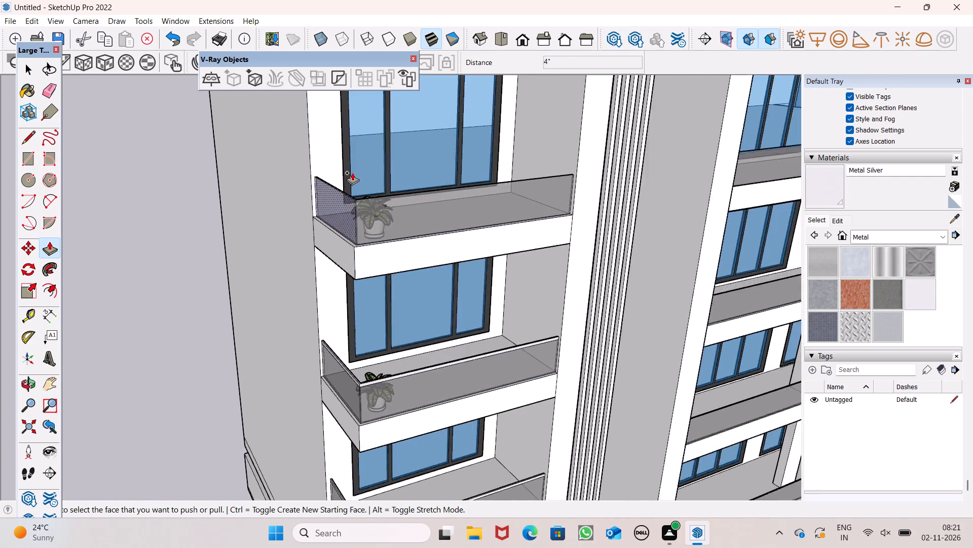
pyautogui.scroll(4, 352, 173)
pyautogui.scroll(15, 369, 242)
pyautogui.scroll(-7, 350, 251)
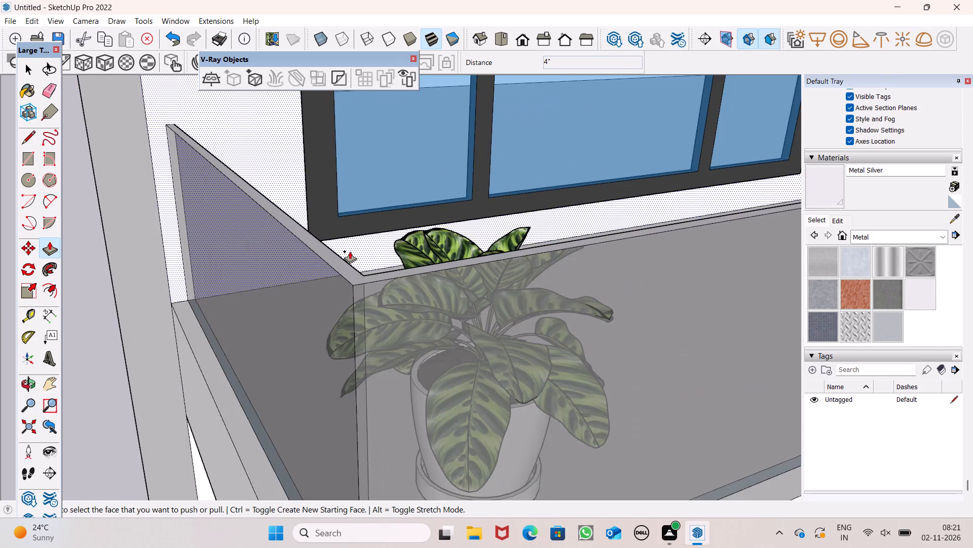
pyautogui.moveTo(343, 263); pyautogui.dragTo(341, 211)
pyautogui.write('4"')
pyautogui.press('Return')
# Push/Pull the silver top face of the glass railing on the corner balcony just below the topmost one up by 4 inches.
pyautogui.scroll(-16, 327, 218)
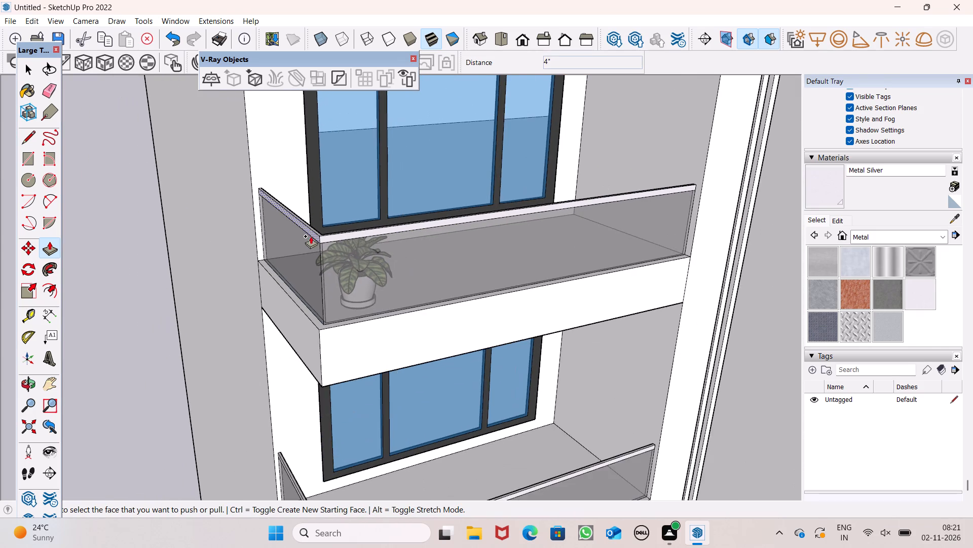
pyautogui.scroll(-8, 311, 238)
pyautogui.scroll(-8, 330, 282)
pyautogui.scroll(3, 293, 98)
pyautogui.scroll(-3, 343, 335)
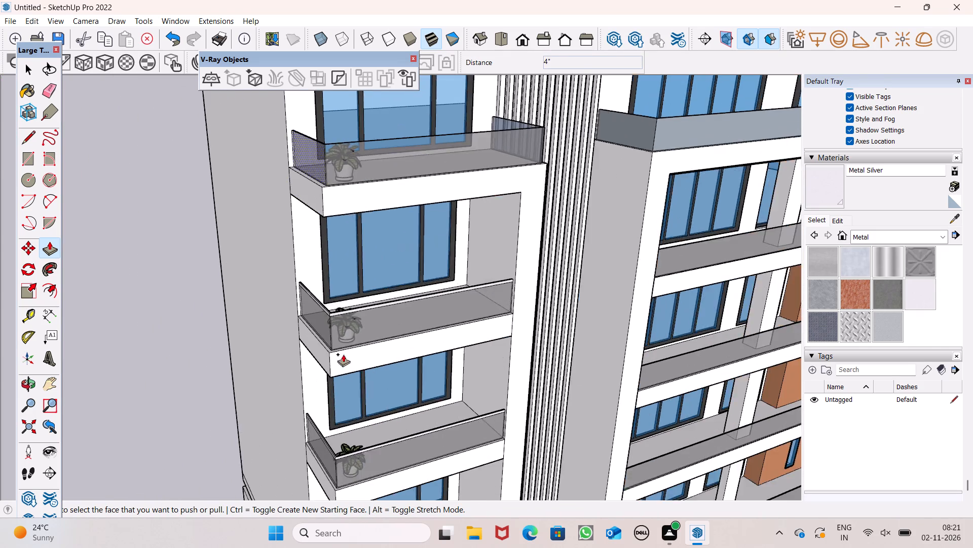
pyautogui.scroll(-10, 343, 354)
pyautogui.scroll(17, 351, 258)
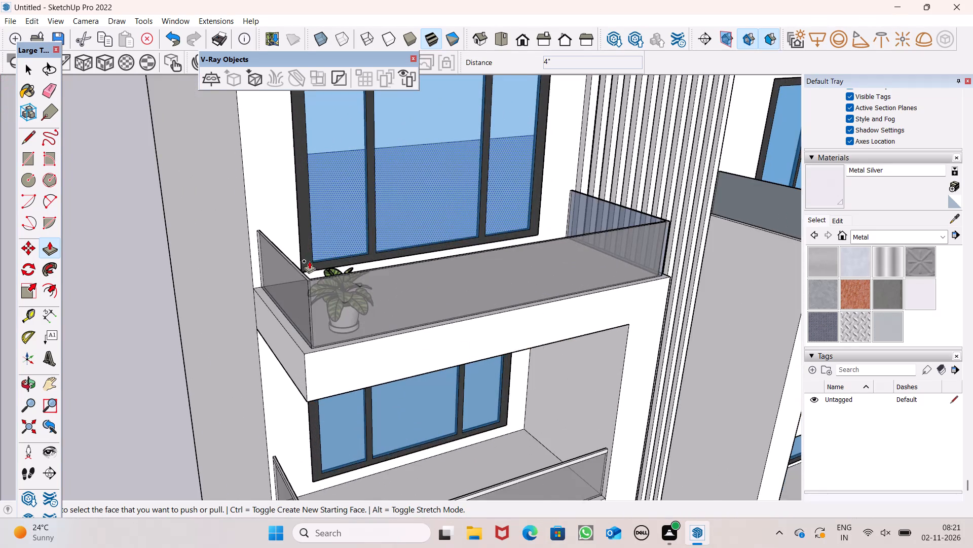
pyautogui.scroll(13, 309, 261)
pyautogui.moveTo(271, 365); pyautogui.dragTo(272, 328)
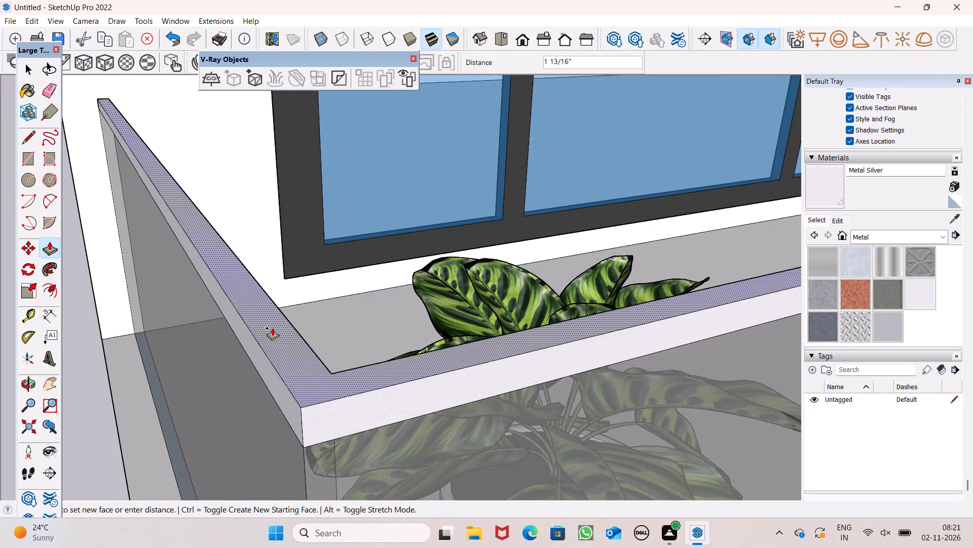
pyautogui.moveTo(272, 328); pyautogui.dragTo(273, 310)
pyautogui.write('4"')
pyautogui.press('Return')
# Push/Pull the silver top face of the topmost corner balcony's glass railing up by 4 inches.
pyautogui.scroll(-19, 279, 332)
pyautogui.scroll(-20, 300, 361)
pyautogui.scroll(-3, 331, 355)
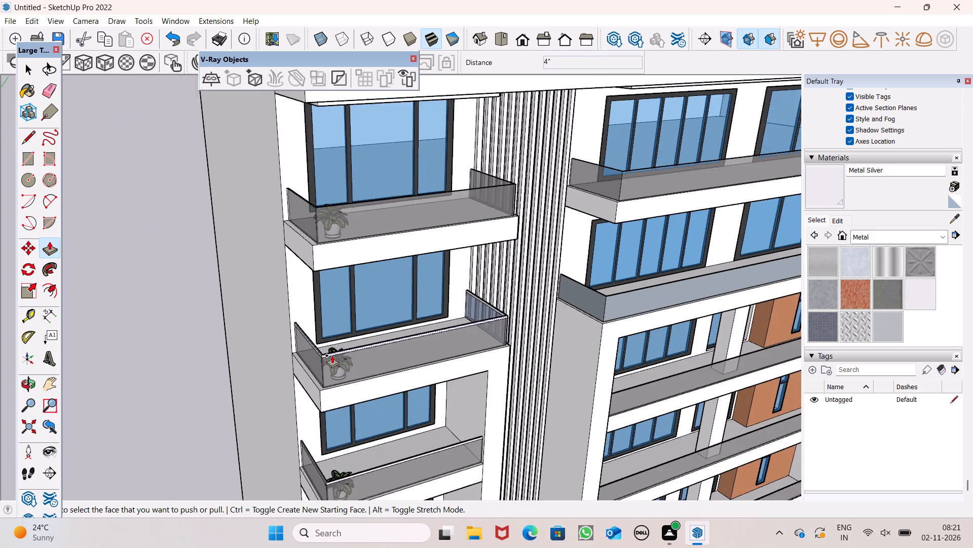
pyautogui.scroll(-10, 332, 355)
pyautogui.scroll(9, 337, 301)
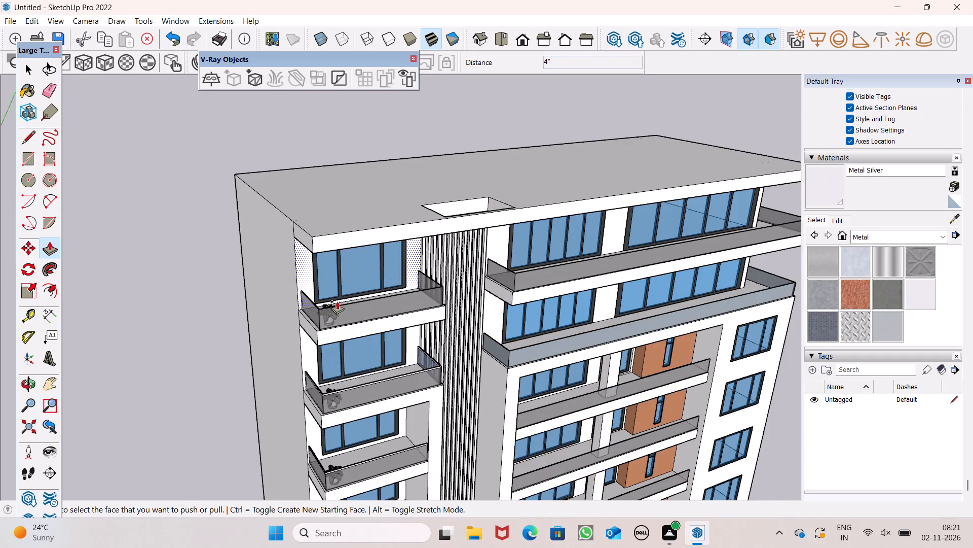
pyautogui.scroll(7, 337, 301)
pyautogui.scroll(8, 284, 296)
pyautogui.scroll(7, 320, 362)
pyautogui.moveTo(320, 367); pyautogui.dragTo(300, 334)
pyautogui.press('4')
pyautogui.hotkey('shift', '"')
pyautogui.press('Return')
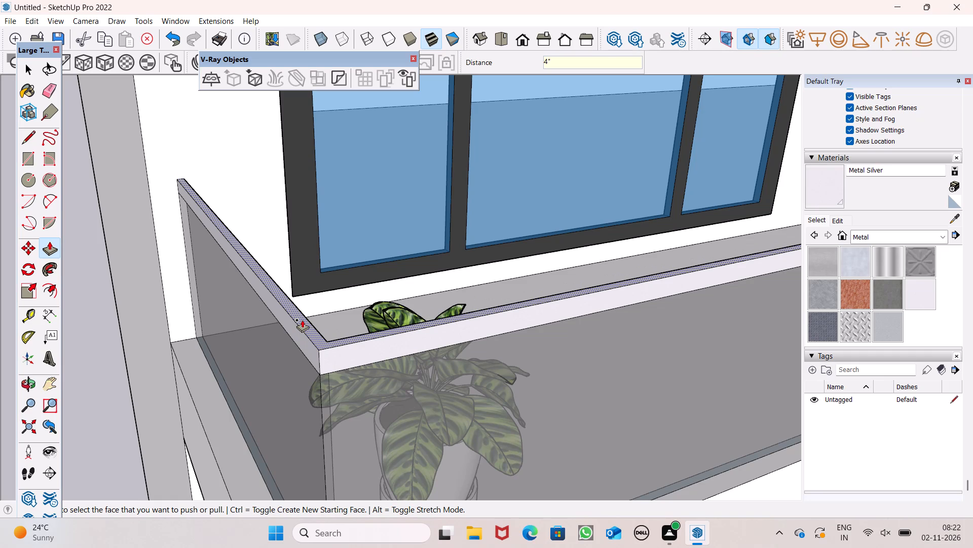
# Look over the building's front facade, examining the corner handrails and the railings of the long front balconies.
pyautogui.scroll(-12, 303, 320)
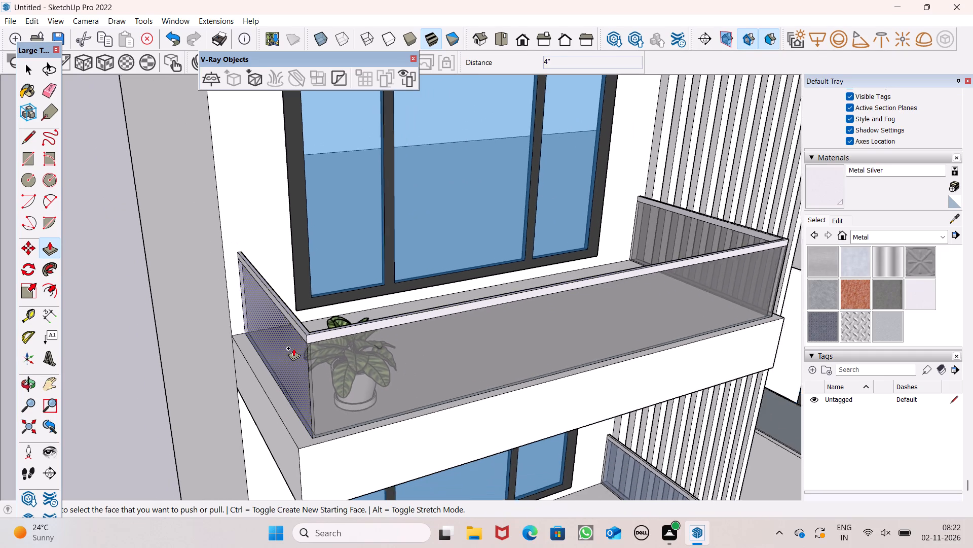
pyautogui.scroll(-10, 293, 348)
pyautogui.scroll(-14, 285, 307)
pyautogui.moveTo(313, 318); pyautogui.dragTo(309, 318, button='middle')
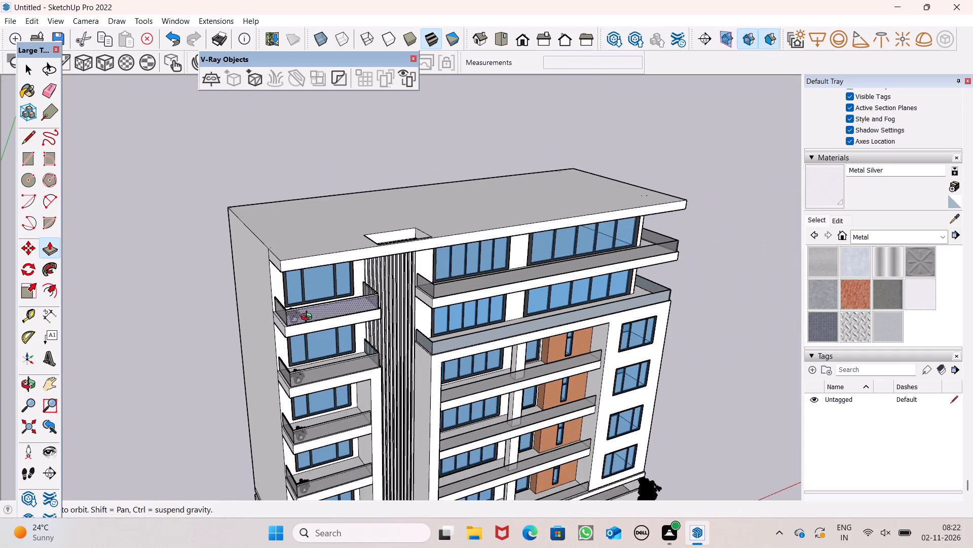
pyautogui.moveTo(309, 318); pyautogui.dragTo(244, 312, button='middle')
pyautogui.scroll(-7, 298, 294)
pyautogui.scroll(-7, 312, 342)
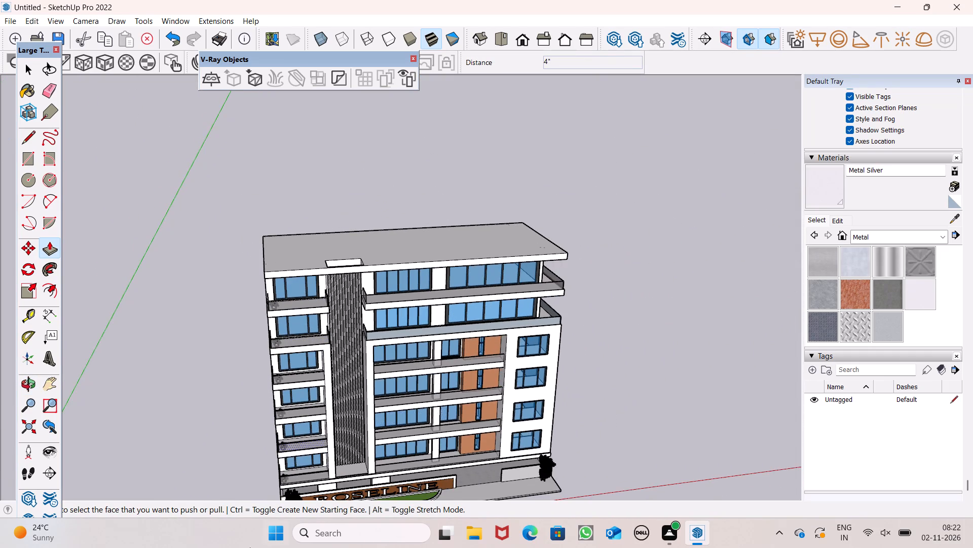
pyautogui.scroll(8, 250, 547)
pyautogui.scroll(10, 288, 437)
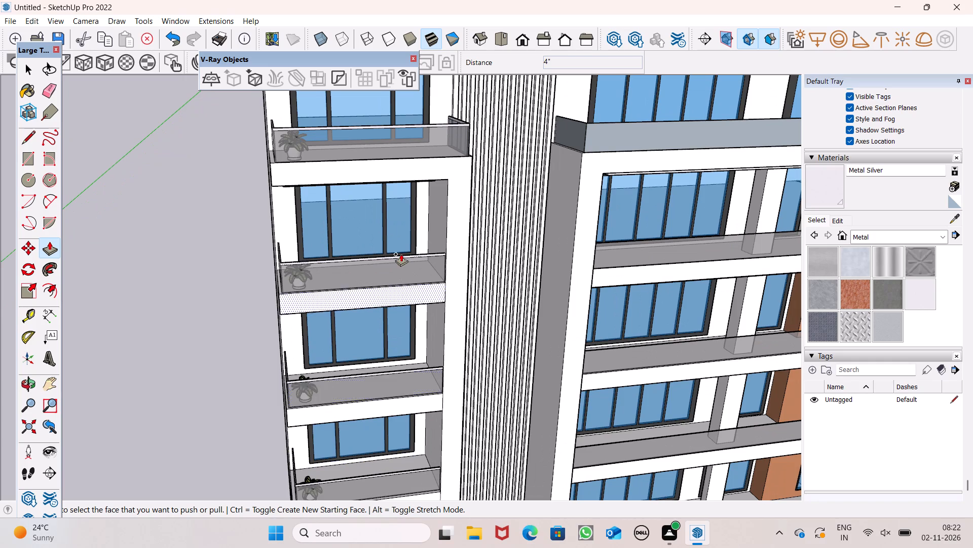
pyautogui.scroll(-17, 401, 254)
pyautogui.scroll(-6, 400, 250)
pyautogui.scroll(7, 409, 387)
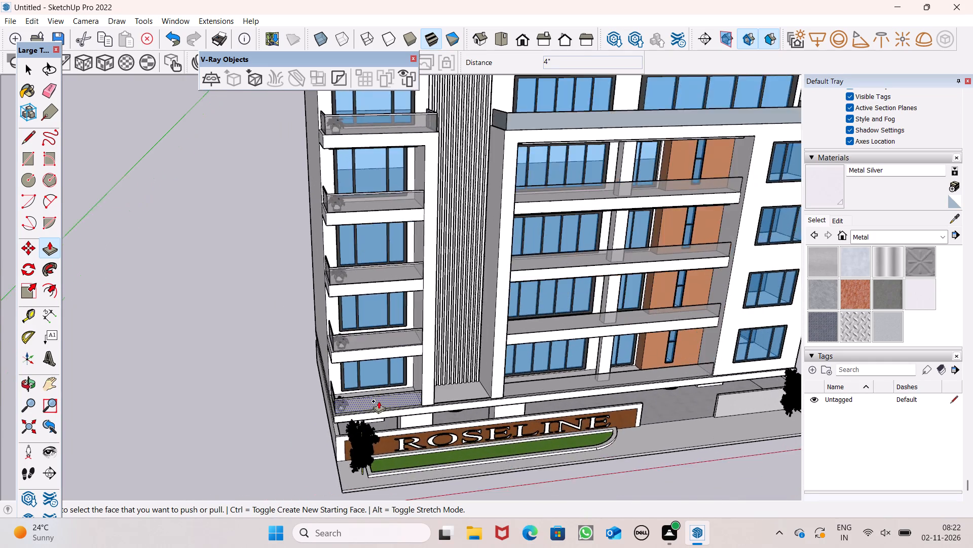
pyautogui.scroll(8, 376, 404)
pyautogui.scroll(-18, 240, 359)
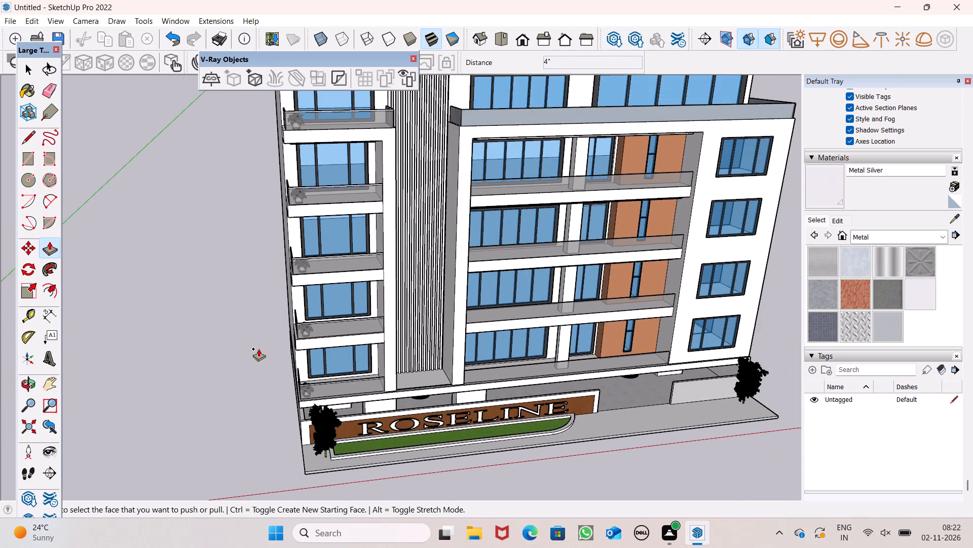
pyautogui.scroll(-3, 258, 349)
# Paint the top face of the glass railing on the lowest long front balcony, beside the vertical fins, with Metal Silver.
pyautogui.click(924, 291)
pyautogui.scroll(6, 684, 325)
pyautogui.scroll(8, 283, 325)
pyautogui.scroll(-4, 342, 301)
pyautogui.moveTo(363, 347); pyautogui.dragTo(367, 380, button='middle')
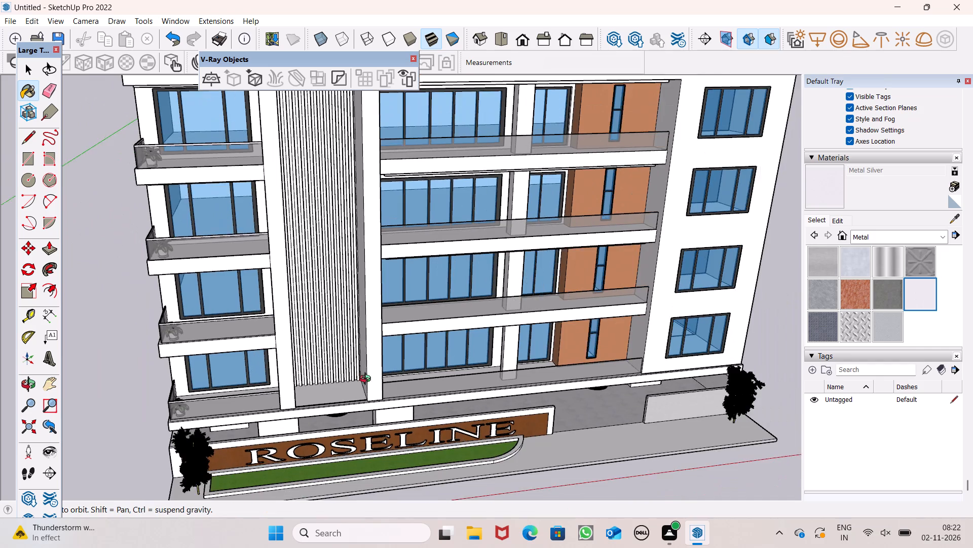
pyautogui.moveTo(367, 380); pyautogui.dragTo(382, 433, button='middle')
pyautogui.scroll(1, 381, 432)
pyautogui.scroll(7, 419, 401)
pyautogui.scroll(12, 377, 361)
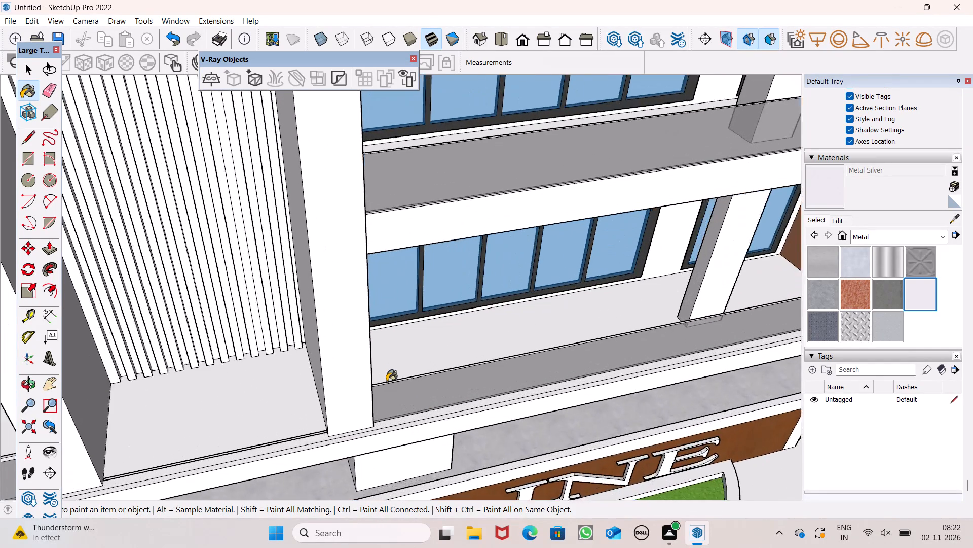
pyautogui.scroll(19, 387, 381)
pyautogui.moveTo(401, 399); pyautogui.dragTo(341, 408, button='middle')
pyautogui.scroll(2, 340, 408)
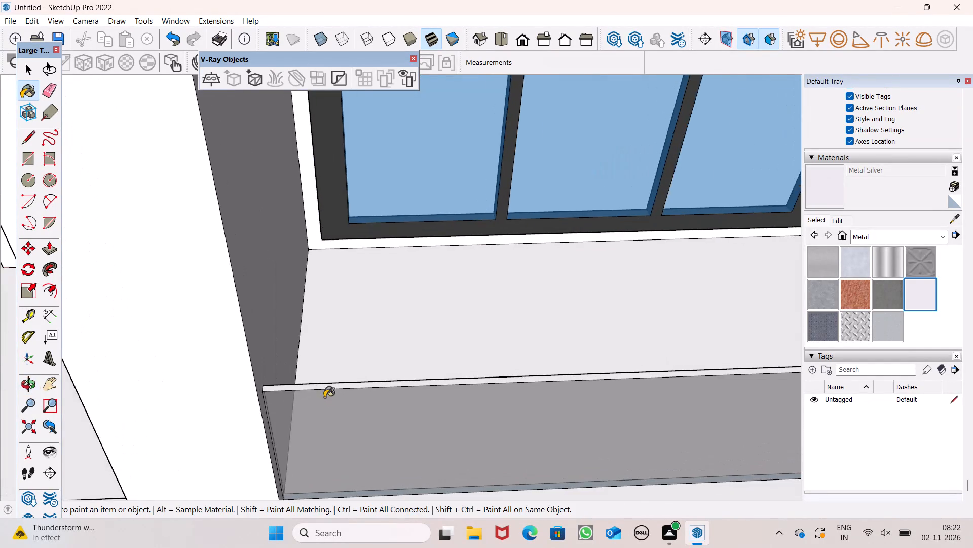
pyautogui.scroll(4, 324, 397)
pyautogui.click(246, 385)
# Paint the top face of the glass railing on the second-lowest long front balcony with Metal Silver.
pyautogui.scroll(-12, 360, 387)
pyautogui.scroll(-7, 367, 337)
pyautogui.scroll(-6, 349, 390)
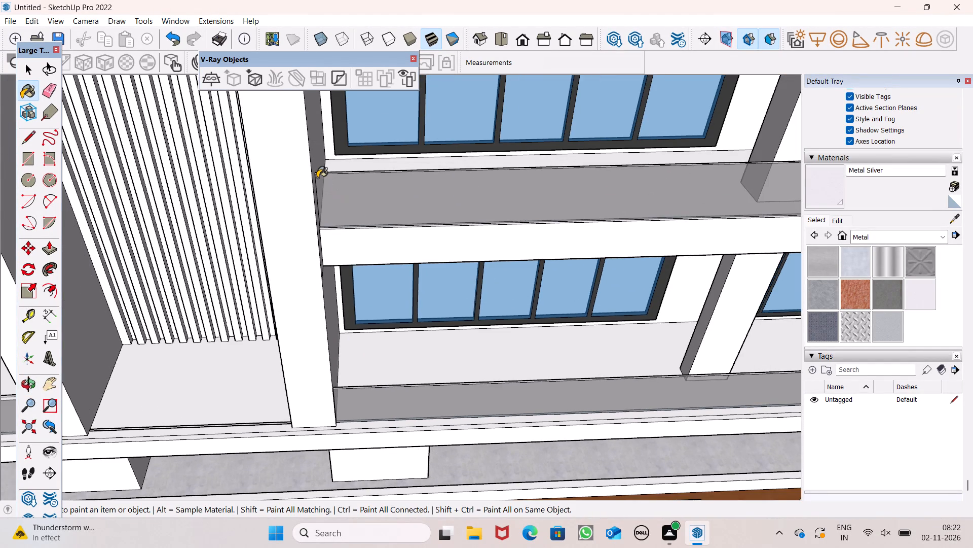
pyautogui.scroll(17, 317, 178)
pyautogui.scroll(7, 313, 167)
pyautogui.click(313, 167)
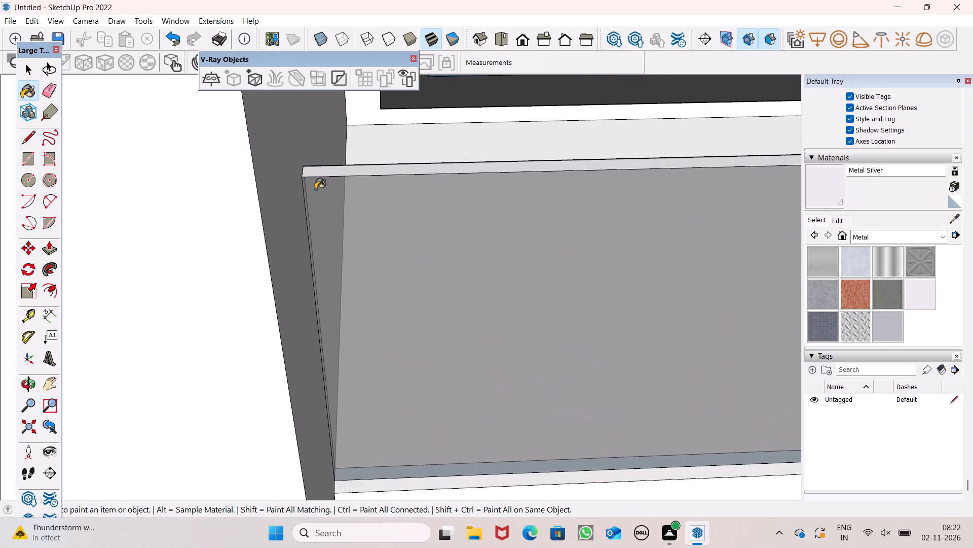
# Paint the top face of the glass railing on the third-lowest long front balcony with Metal Silver.
pyautogui.scroll(-8, 332, 287)
pyautogui.scroll(-7, 362, 385)
pyautogui.scroll(1, 364, 397)
pyautogui.scroll(-8, 370, 400)
pyautogui.scroll(-3, 252, 256)
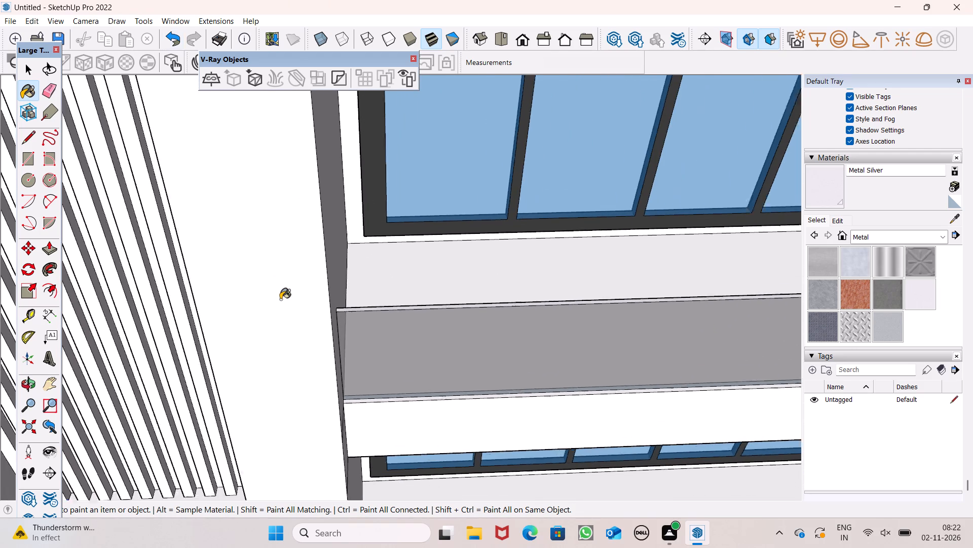
pyautogui.scroll(-13, 280, 299)
pyautogui.scroll(-9, 283, 317)
pyautogui.scroll(-8, 313, 258)
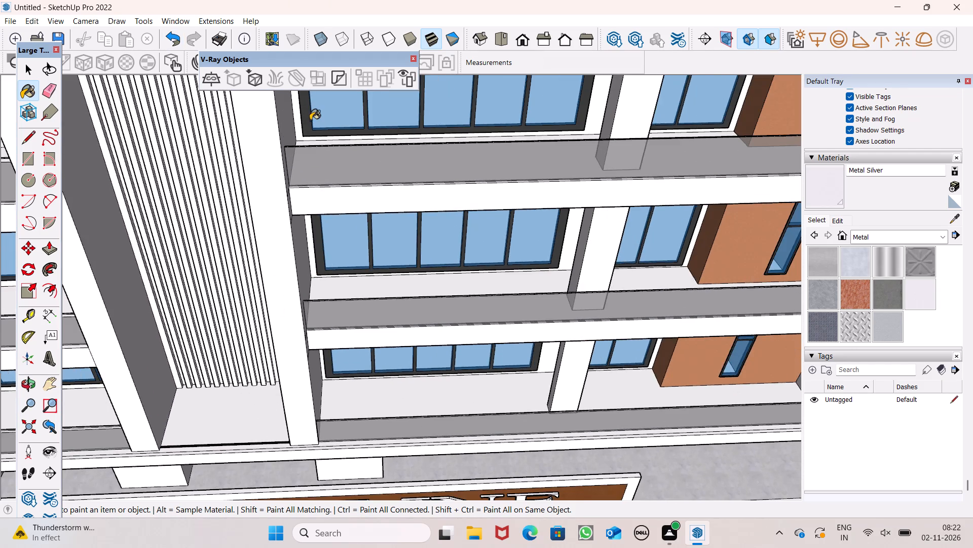
pyautogui.scroll(8, 310, 120)
pyautogui.scroll(15, 280, 155)
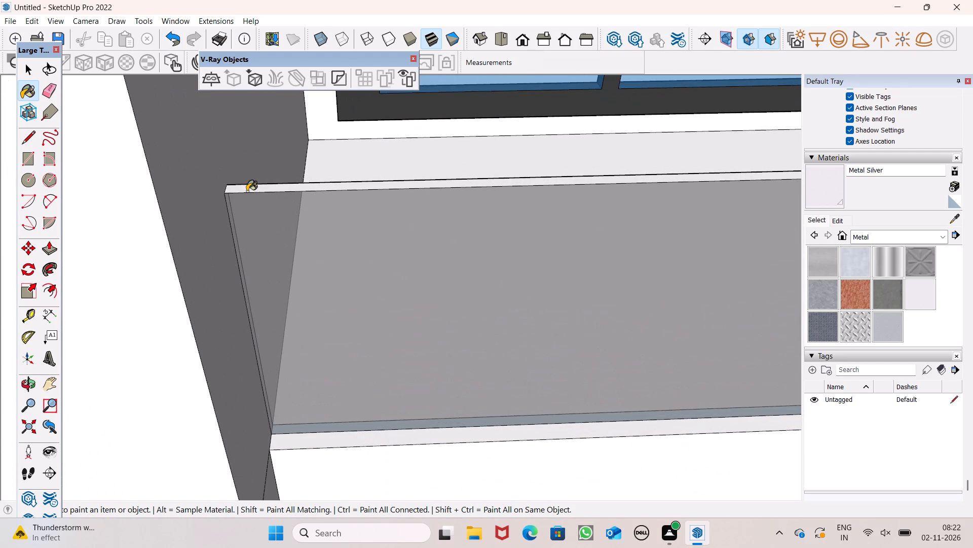
pyautogui.click(247, 186)
pyautogui.scroll(-16, 353, 283)
pyautogui.scroll(-8, 352, 325)
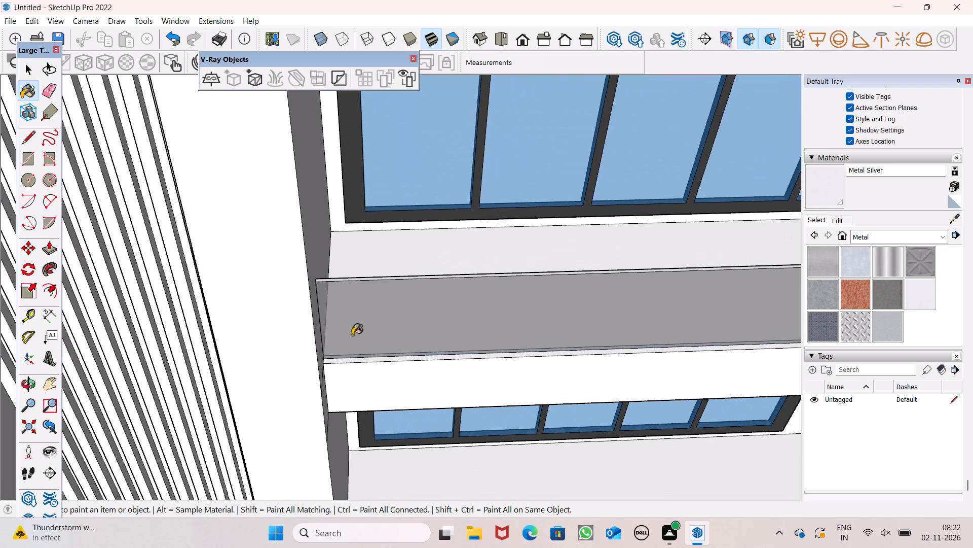
# Paint the top face of the glass railing on the highest recessed long front balcony with Metal Silver.
pyautogui.scroll(-15, 317, 410)
pyautogui.scroll(-7, 313, 421)
pyautogui.scroll(7, 355, 219)
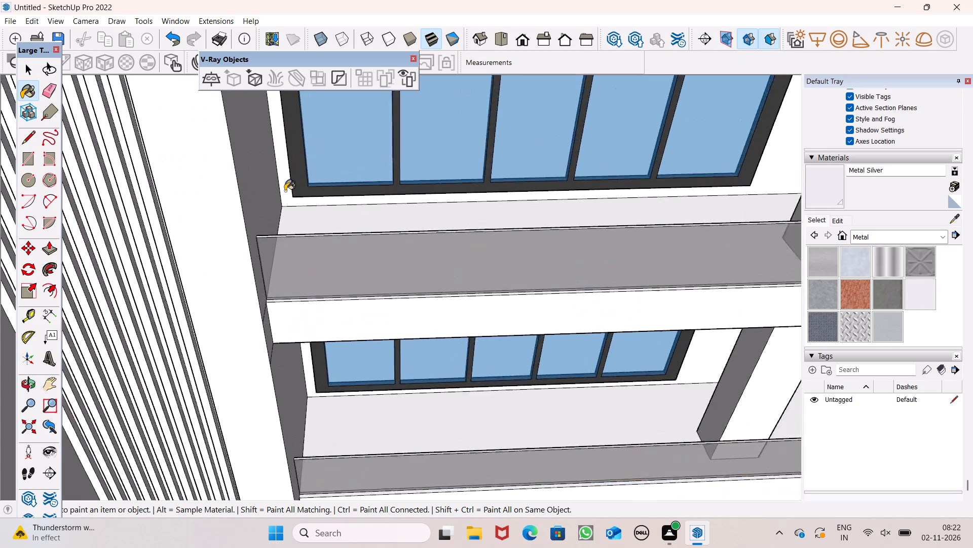
pyautogui.scroll(16, 234, 253)
pyautogui.scroll(6, 271, 239)
pyautogui.click(278, 240)
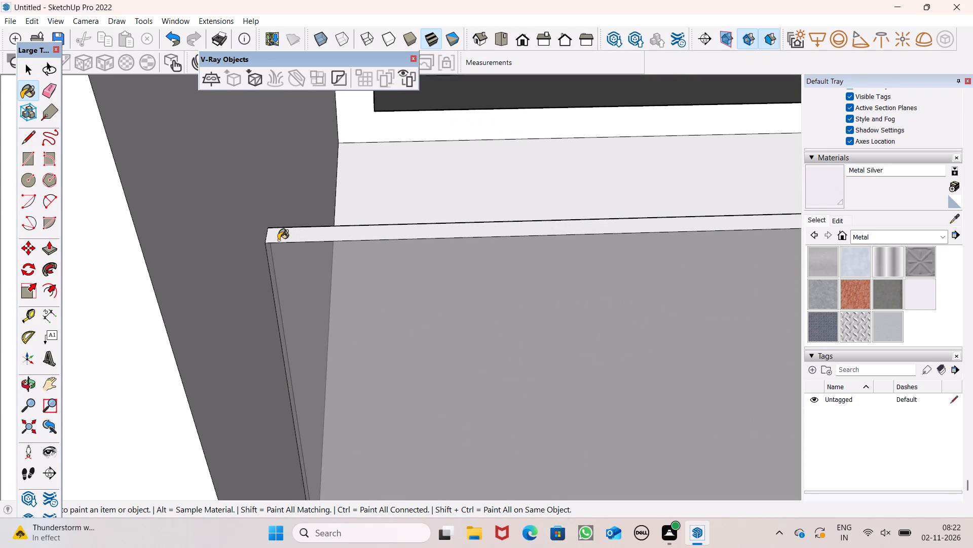
# Paint the top face of the glass railing on the wide balcony just above the recessed ones with Metal Silver.
pyautogui.scroll(-10, 279, 243)
pyautogui.scroll(-16, 279, 301)
pyautogui.scroll(-10, 304, 300)
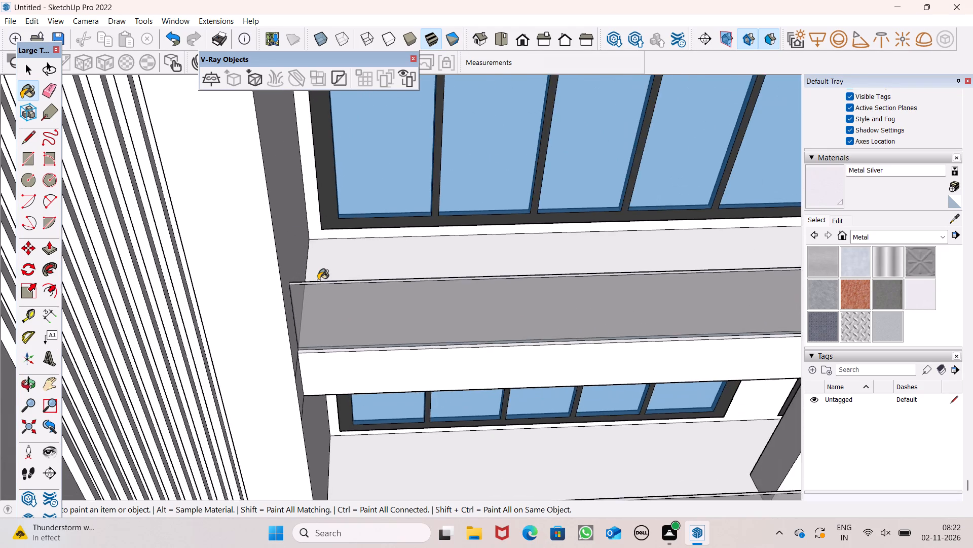
pyautogui.scroll(-16, 318, 280)
pyautogui.scroll(-15, 331, 280)
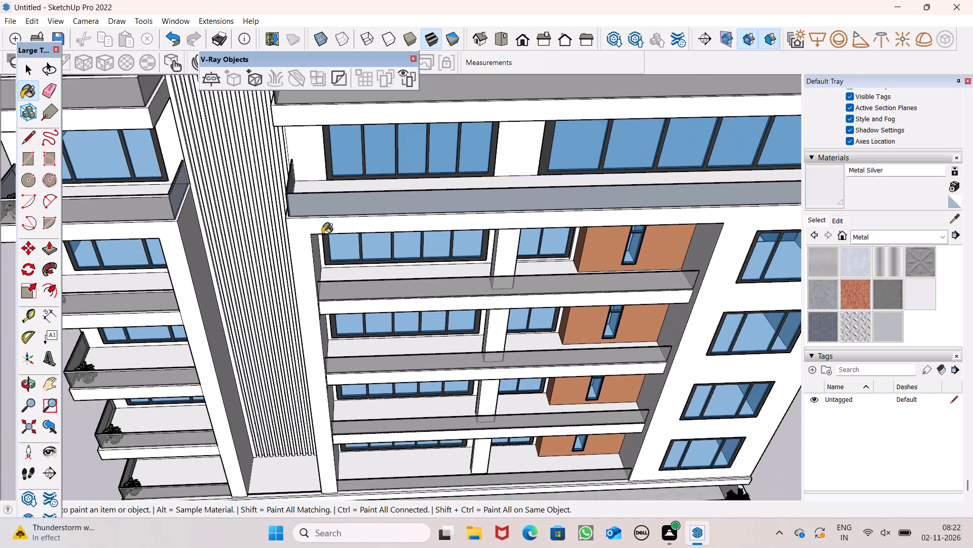
pyautogui.scroll(8, 322, 227)
pyautogui.scroll(19, 266, 189)
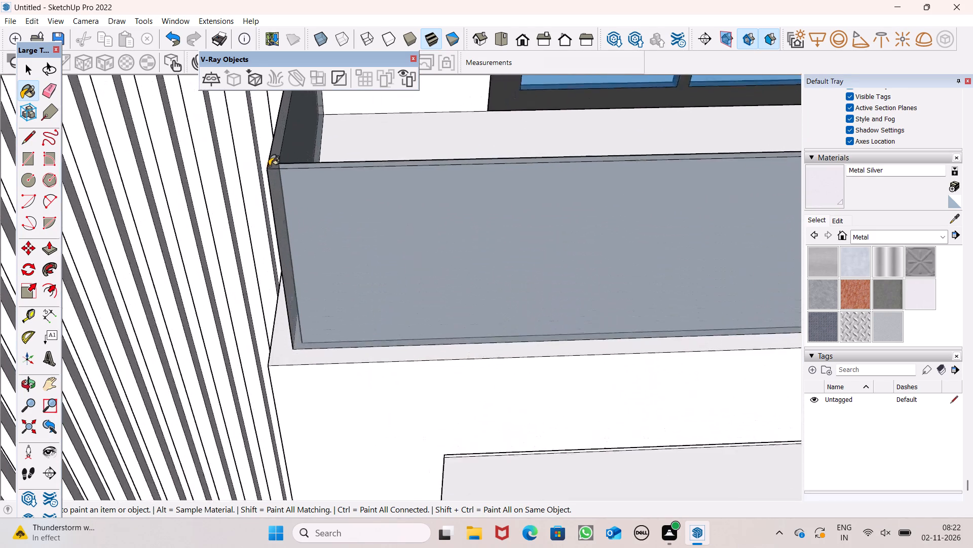
pyautogui.scroll(4, 269, 166)
pyautogui.click(271, 164)
# Paint the top face of the glass railing on the topmost front balcony, directly below the roof, with Metal Silver.
pyautogui.scroll(-7, 297, 172)
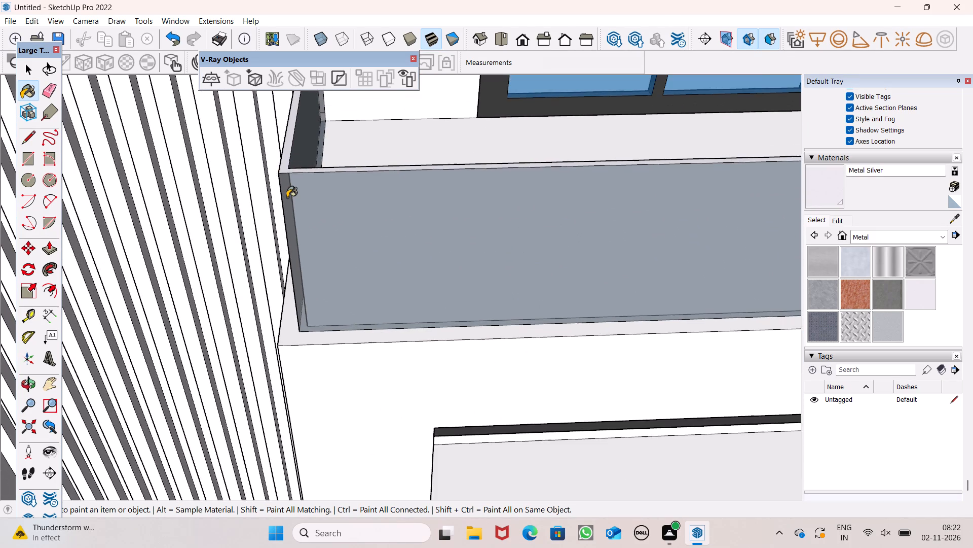
pyautogui.scroll(-7, 287, 197)
pyautogui.moveTo(317, 240); pyautogui.dragTo(45, 287, button='middle')
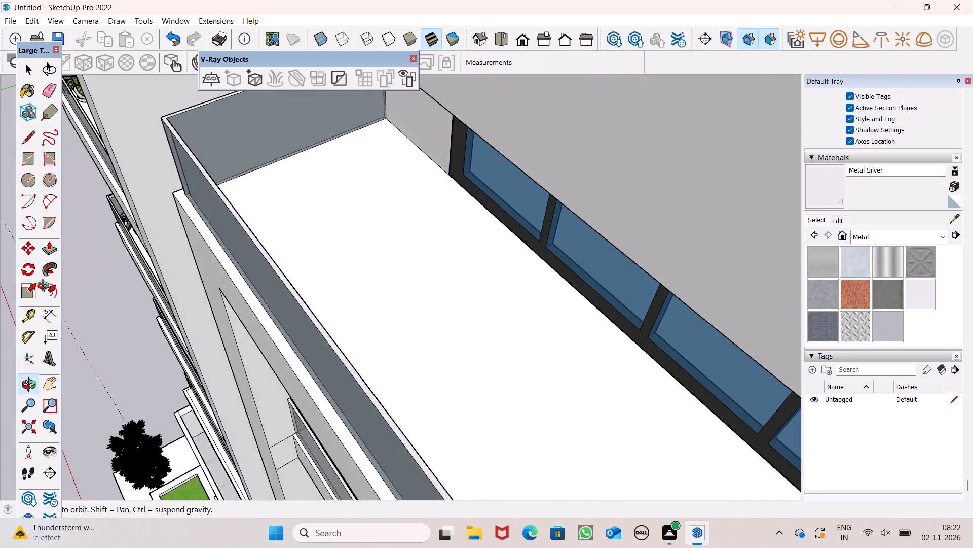
pyautogui.moveTo(45, 287); pyautogui.dragTo(333, 236, button='middle')
pyautogui.scroll(-6, 395, 284)
pyautogui.scroll(-7, 288, 315)
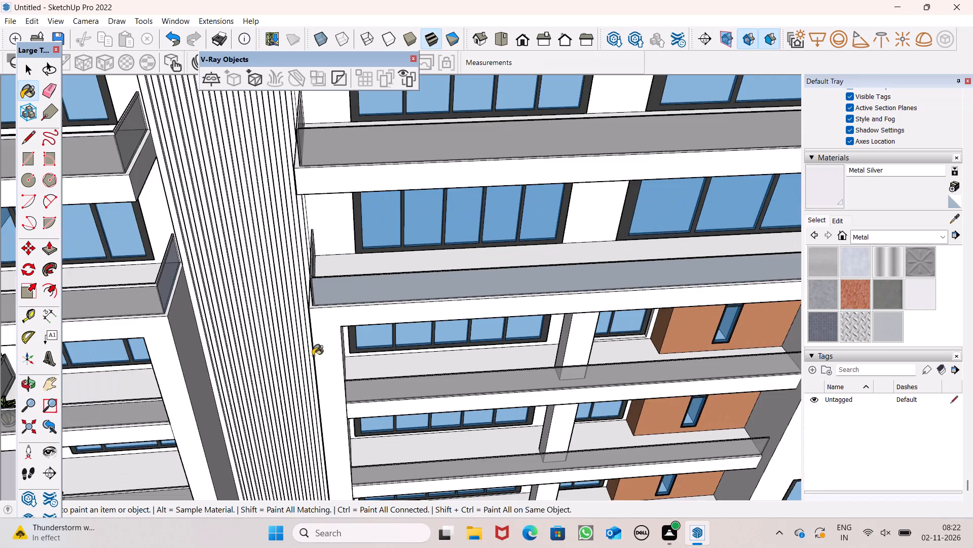
pyautogui.scroll(-7, 314, 355)
pyautogui.scroll(8, 319, 206)
pyautogui.scroll(9, 285, 172)
pyautogui.scroll(7, 319, 234)
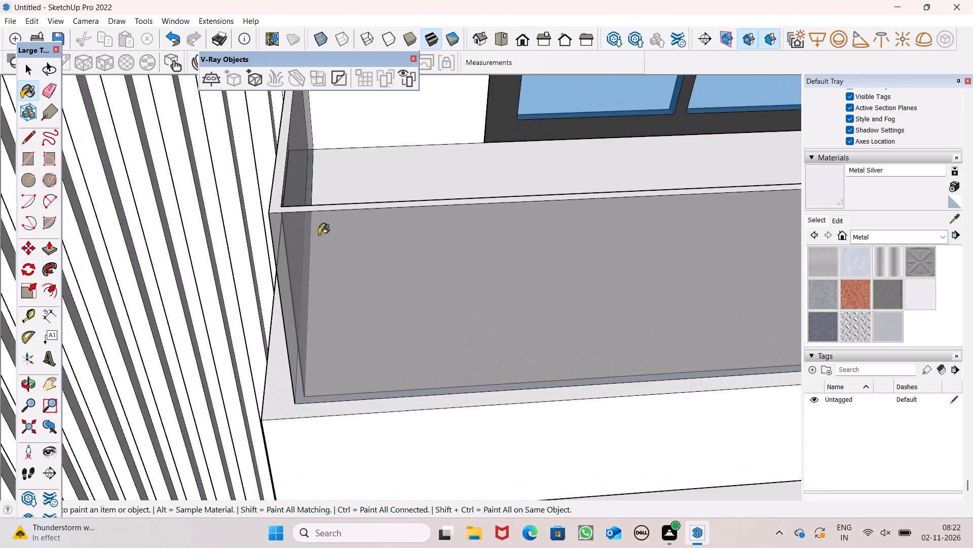
pyautogui.click(272, 191)
# Apply Metal Silver to the top face of the glass railing on the lowest recessed long front balcony.
pyautogui.scroll(-9, 271, 192)
pyautogui.scroll(-10, 270, 295)
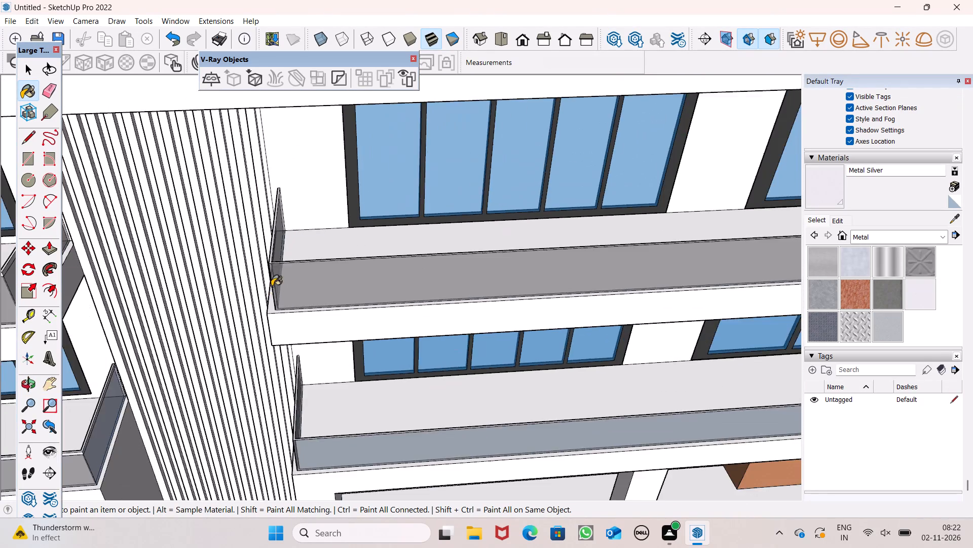
pyautogui.scroll(-13, 272, 286)
pyautogui.moveTo(357, 359); pyautogui.dragTo(383, 291, button='middle')
pyautogui.scroll(-6, 383, 291)
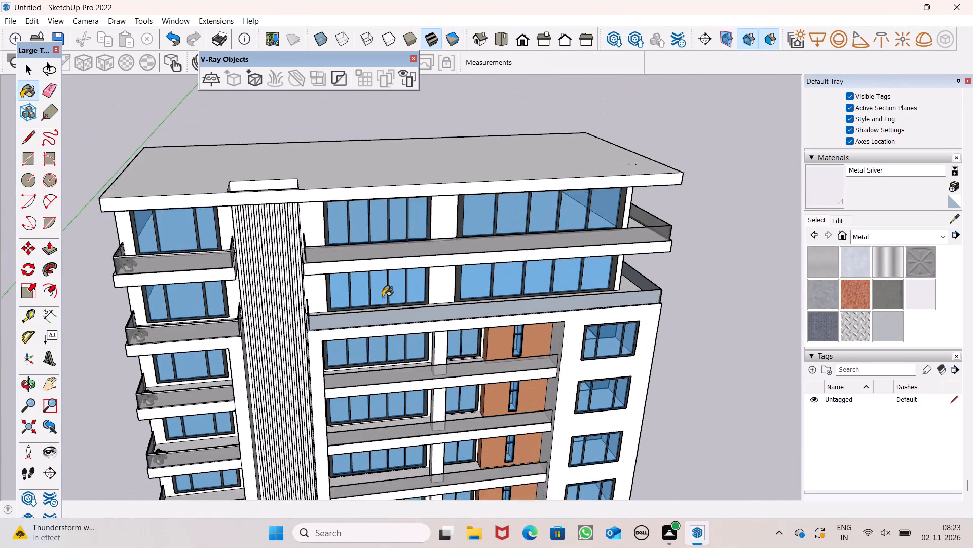
pyautogui.scroll(8, 454, 424)
pyautogui.scroll(9, 443, 320)
pyautogui.moveTo(429, 301); pyautogui.dragTo(425, 326, button='middle')
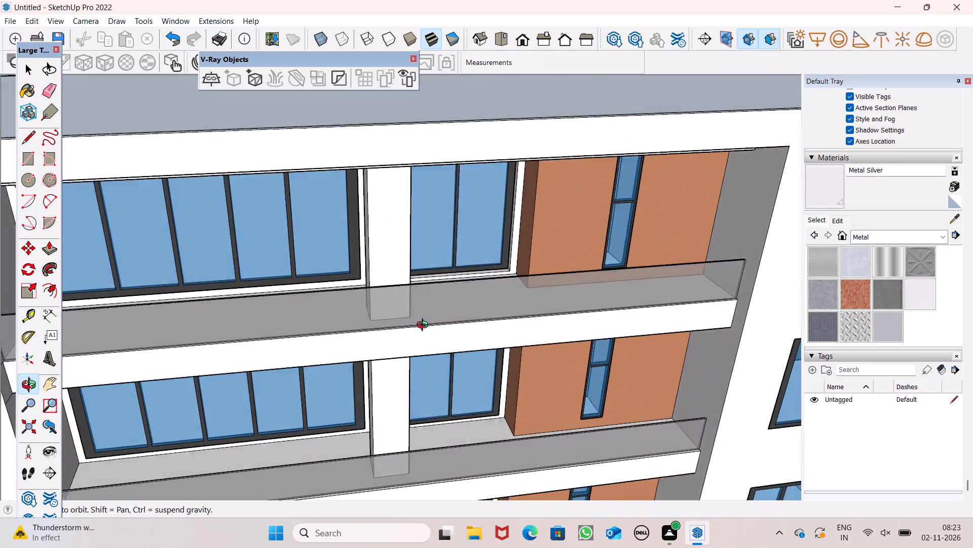
pyautogui.moveTo(425, 326); pyautogui.dragTo(412, 396, button='middle')
pyautogui.scroll(7, 526, 333)
pyautogui.scroll(8, 414, 304)
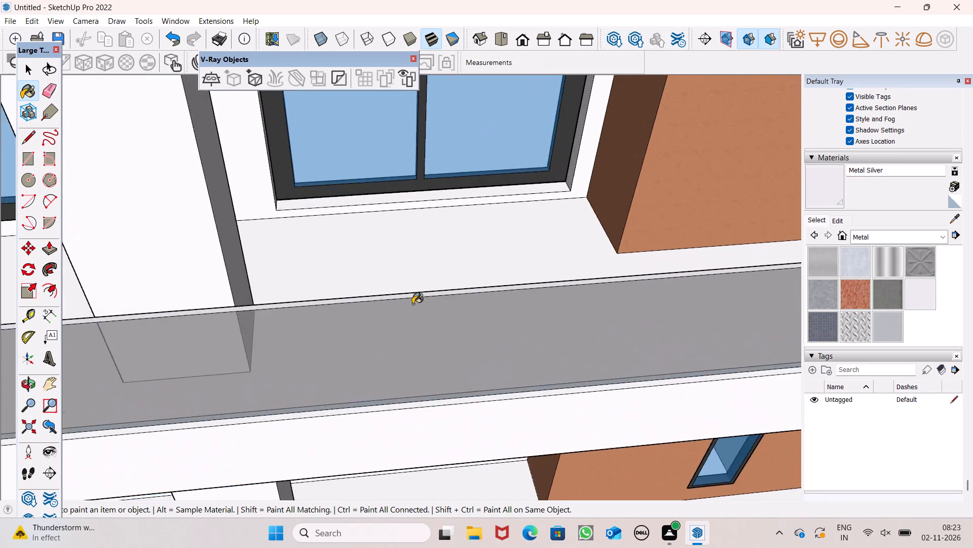
pyautogui.scroll(1, 413, 304)
pyautogui.scroll(-16, 429, 239)
pyautogui.scroll(-9, 493, 328)
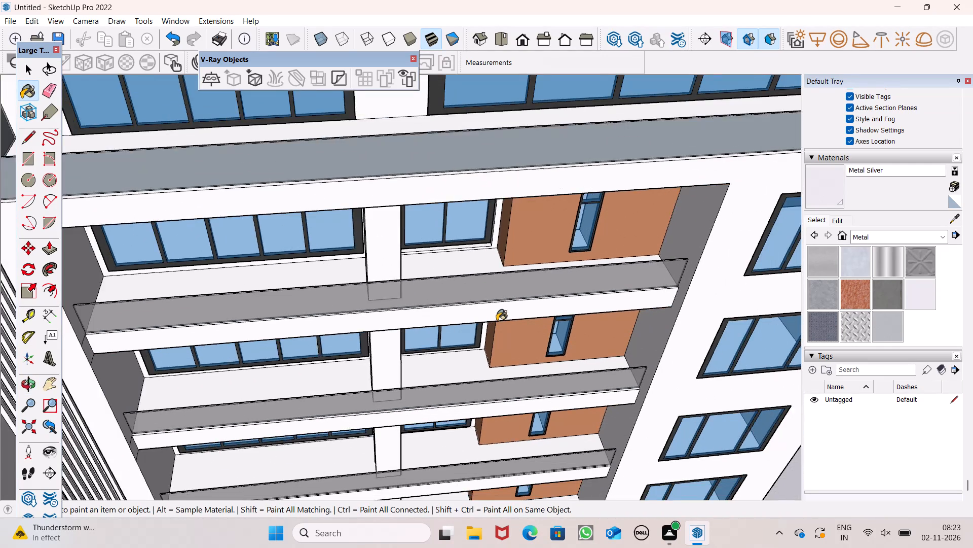
pyautogui.scroll(-14, 497, 321)
pyautogui.scroll(18, 555, 475)
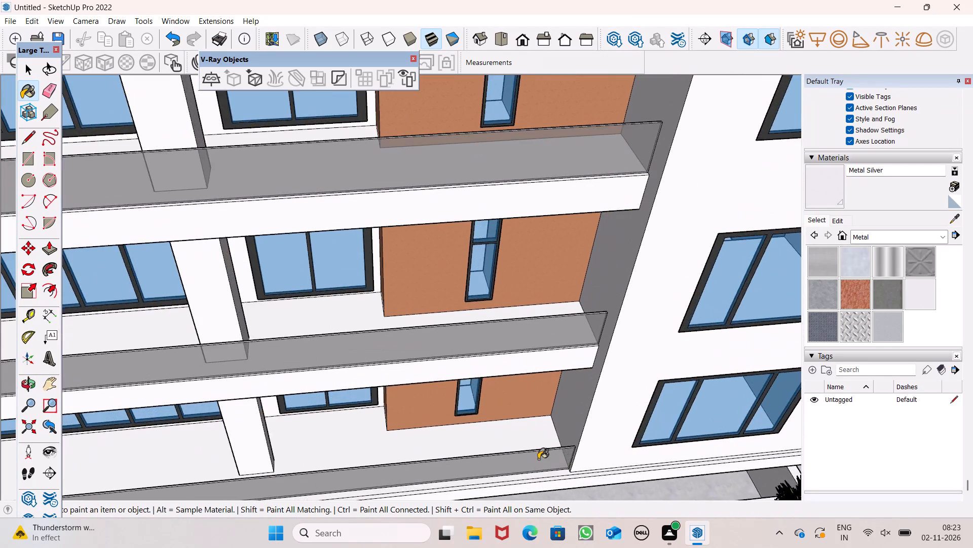
pyautogui.scroll(8, 534, 457)
pyautogui.scroll(16, 555, 443)
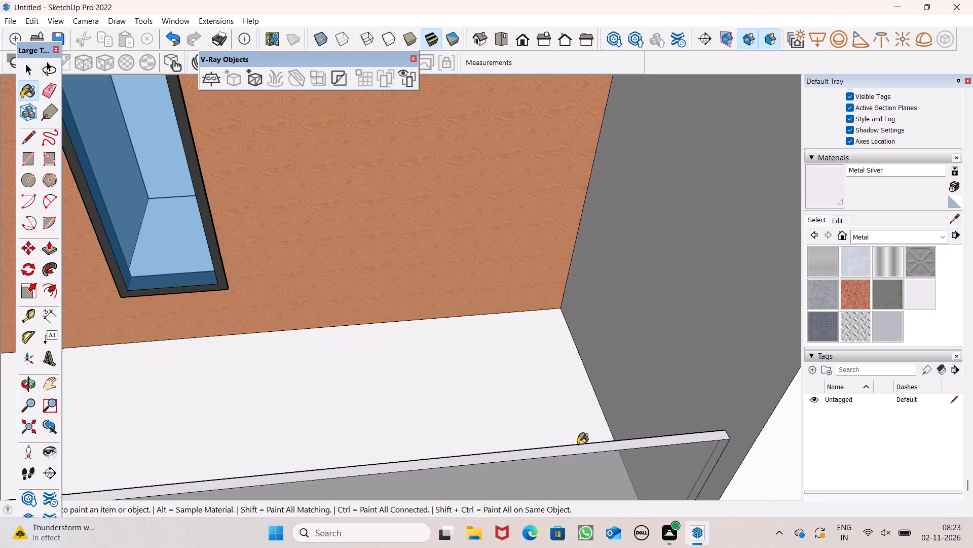
pyautogui.click(580, 446)
# Push/Pull the silver top face of the lowest recessed balcony's glass railing up 4 inches.
pyautogui.scroll(-17, 600, 415)
pyautogui.scroll(-7, 597, 376)
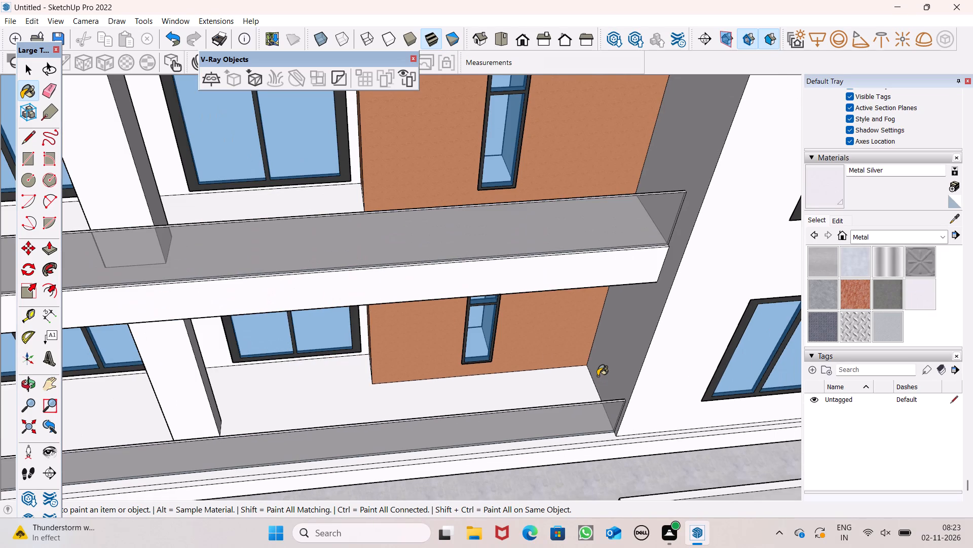
pyautogui.press('space')
pyautogui.click(49, 249)
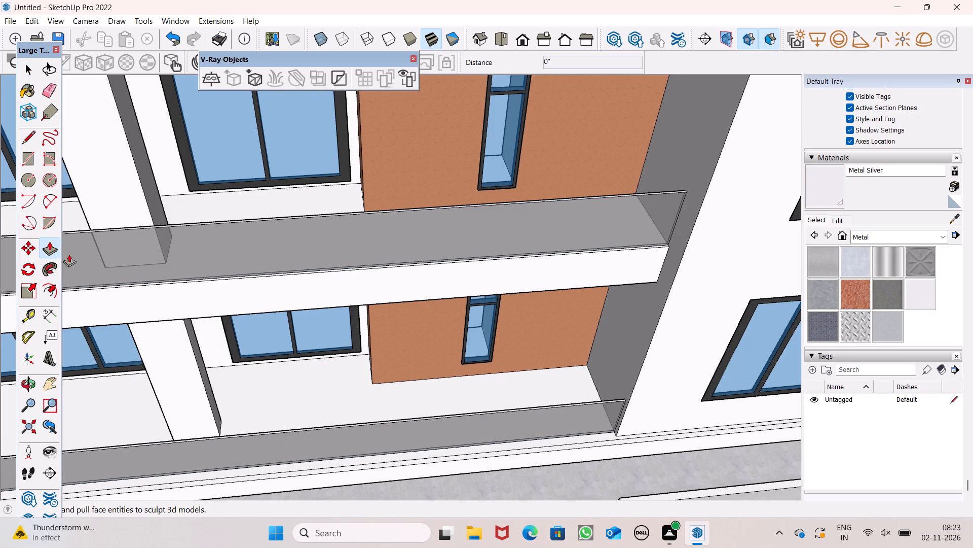
pyautogui.scroll(-3, 388, 370)
pyautogui.scroll(7, 451, 428)
pyautogui.scroll(7, 654, 350)
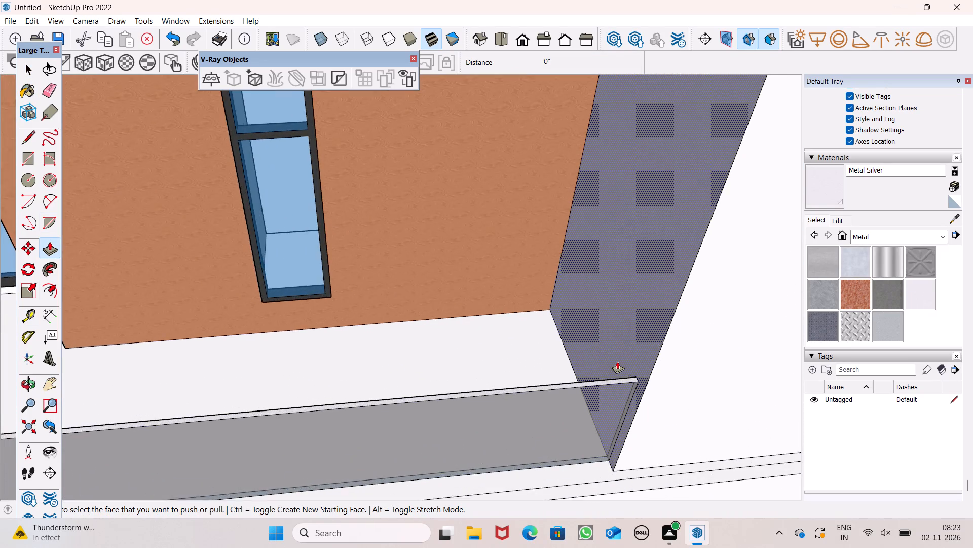
pyautogui.scroll(6, 616, 362)
pyautogui.moveTo(609, 394); pyautogui.dragTo(599, 351)
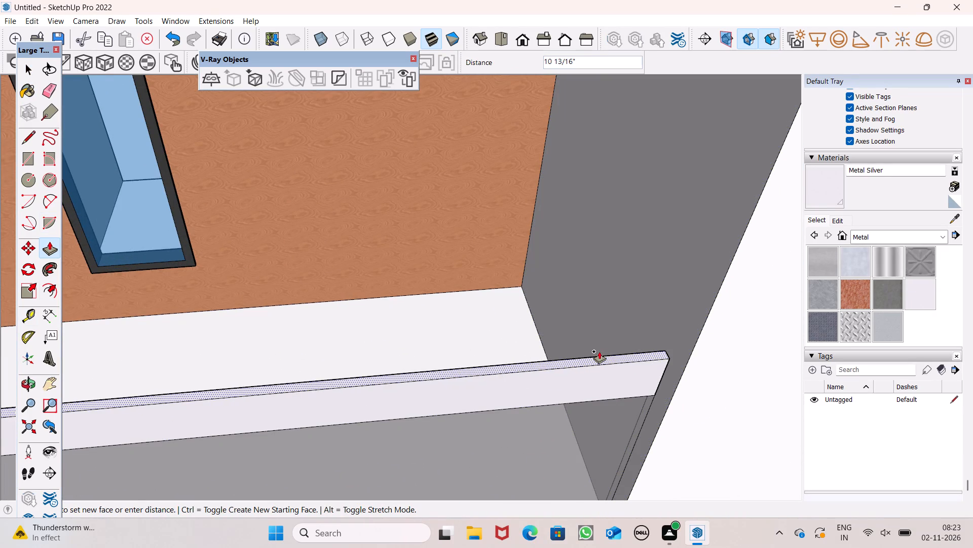
pyautogui.moveTo(599, 351); pyautogui.dragTo(599, 351)
pyautogui.press('4')
pyautogui.hotkey('shift', '"')
pyautogui.press('Return')
# Push/Pull the silver top face of the second-lowest recessed balcony's glass railing up 4 inches.
pyautogui.scroll(-6, 583, 373)
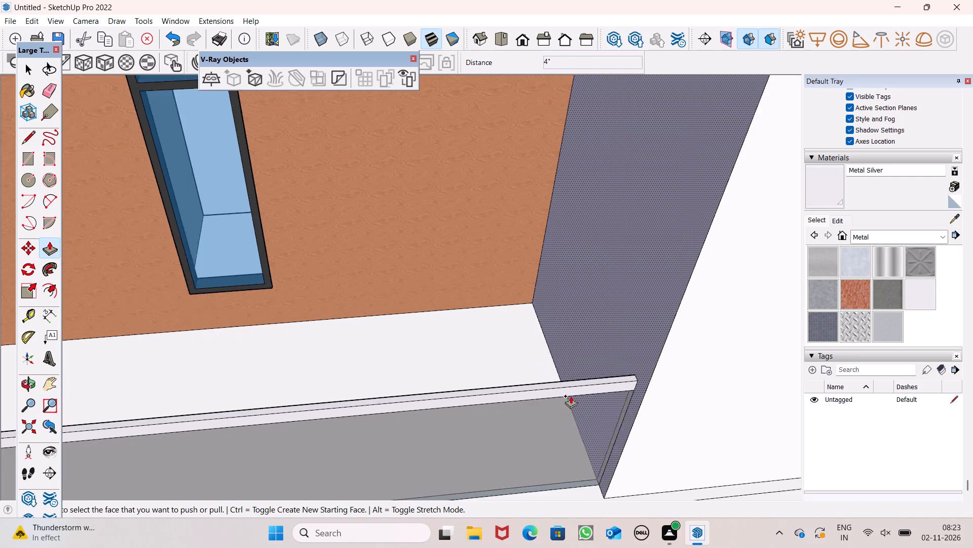
pyautogui.scroll(-9, 571, 396)
pyautogui.scroll(-8, 506, 381)
pyautogui.scroll(8, 486, 145)
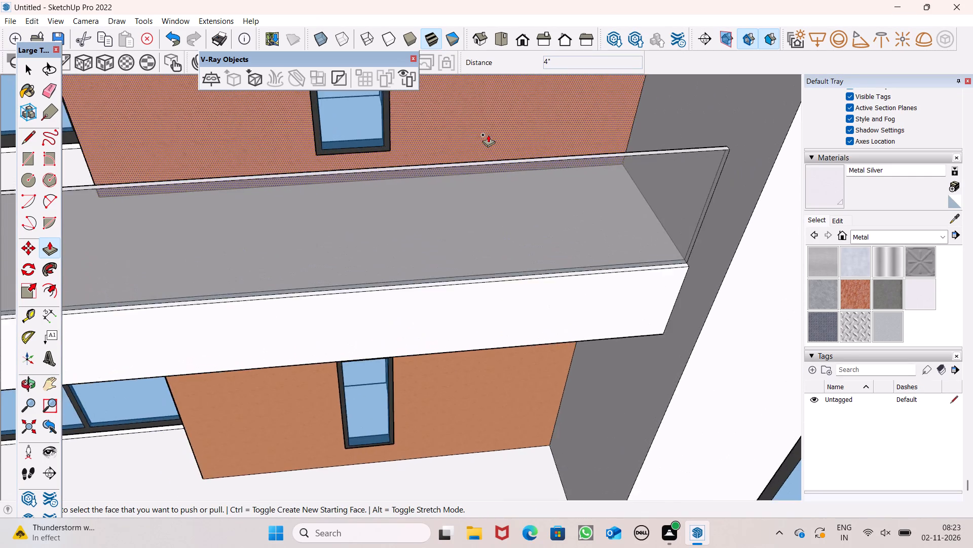
pyautogui.scroll(8, 488, 134)
pyautogui.moveTo(488, 209); pyautogui.dragTo(502, 174)
pyautogui.write('4"')
pyautogui.press('Return')
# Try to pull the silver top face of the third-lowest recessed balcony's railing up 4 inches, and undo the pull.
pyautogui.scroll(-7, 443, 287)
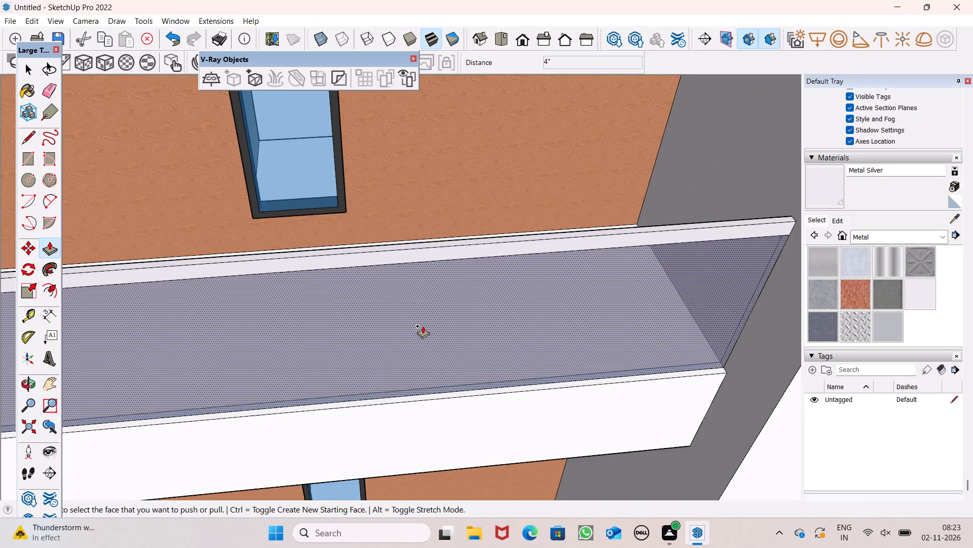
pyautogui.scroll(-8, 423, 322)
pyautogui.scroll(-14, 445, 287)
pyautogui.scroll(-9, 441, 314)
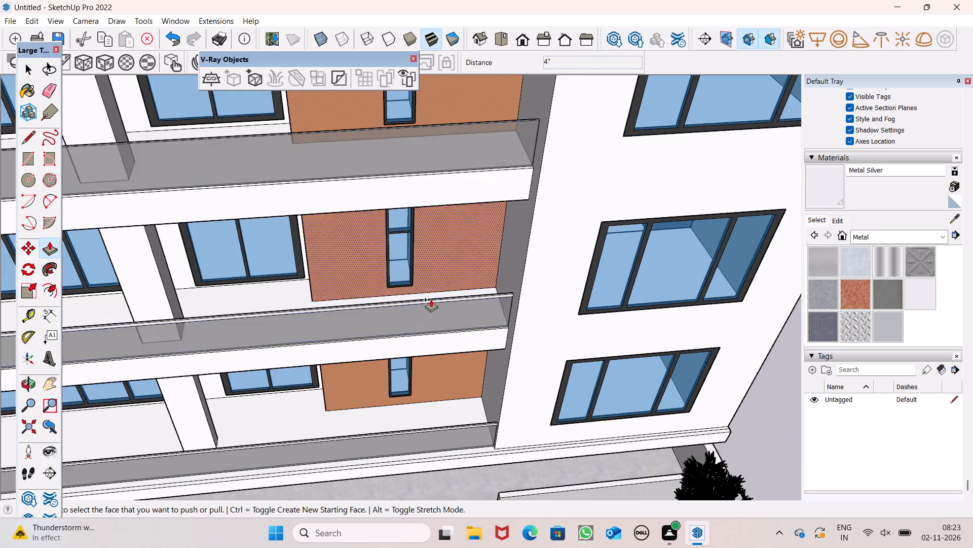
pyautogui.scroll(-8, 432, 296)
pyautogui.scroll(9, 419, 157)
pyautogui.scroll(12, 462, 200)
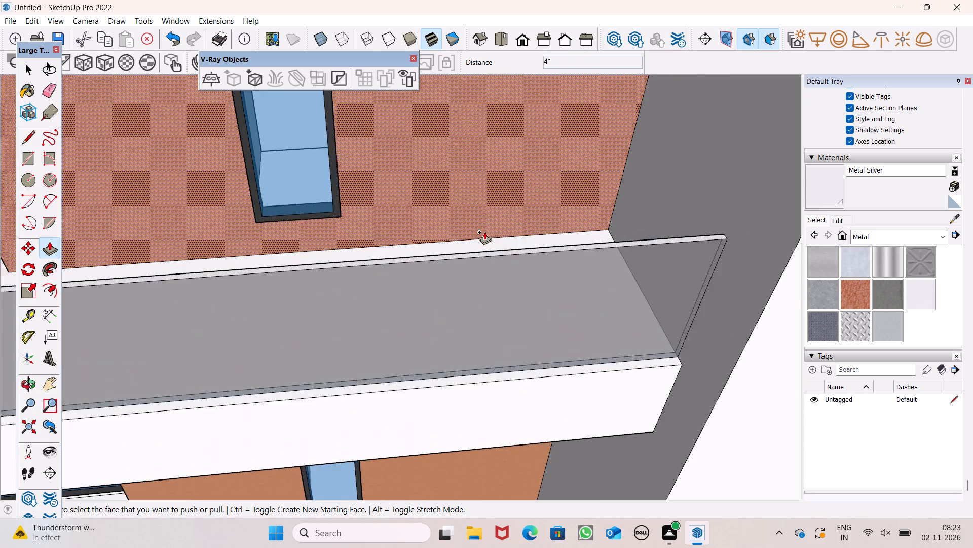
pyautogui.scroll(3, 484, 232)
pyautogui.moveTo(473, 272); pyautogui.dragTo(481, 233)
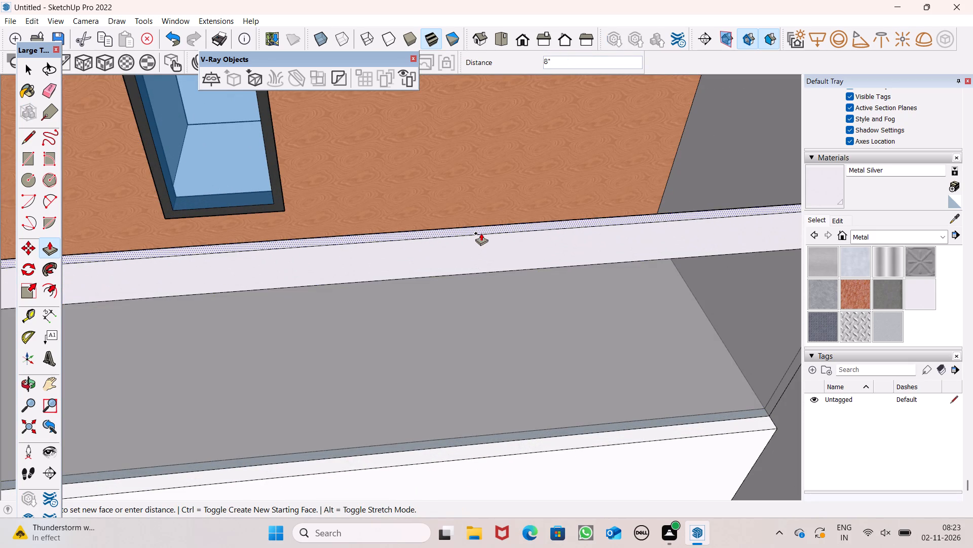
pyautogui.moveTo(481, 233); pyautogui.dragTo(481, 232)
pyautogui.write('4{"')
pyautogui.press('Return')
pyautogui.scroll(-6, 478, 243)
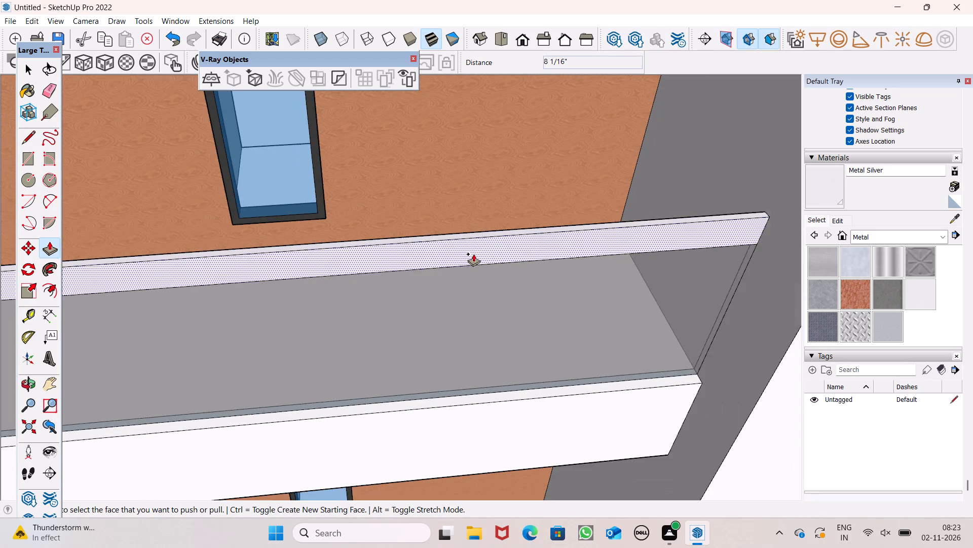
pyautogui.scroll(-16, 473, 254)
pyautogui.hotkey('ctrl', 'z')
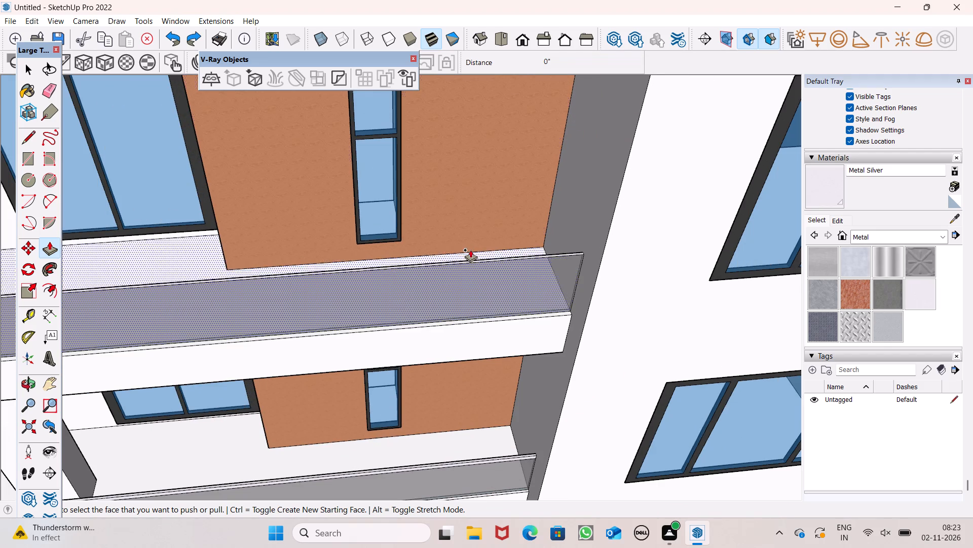
# Push/Pull the silver top face of the third-lowest recessed balcony's glass railing up 4 inches.
pyautogui.keyDown('ctrl'); pyautogui.scroll(9, 470, 250); pyautogui.keyUp('ctrl')
pyautogui.scroll(6, 481, 274)
pyautogui.moveTo(481, 290); pyautogui.dragTo(483, 242)
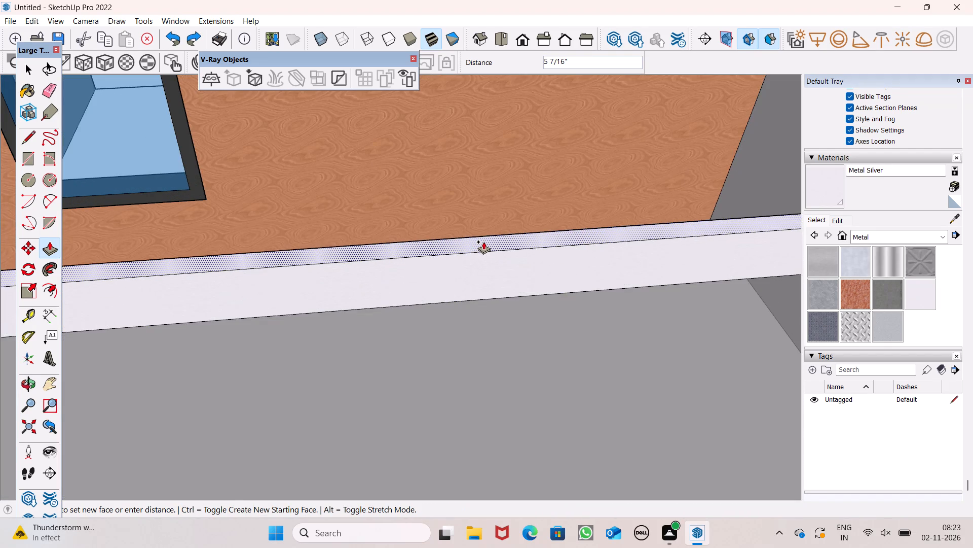
pyautogui.moveTo(483, 242); pyautogui.dragTo(483, 241)
pyautogui.write('4"')
pyautogui.press('Return')
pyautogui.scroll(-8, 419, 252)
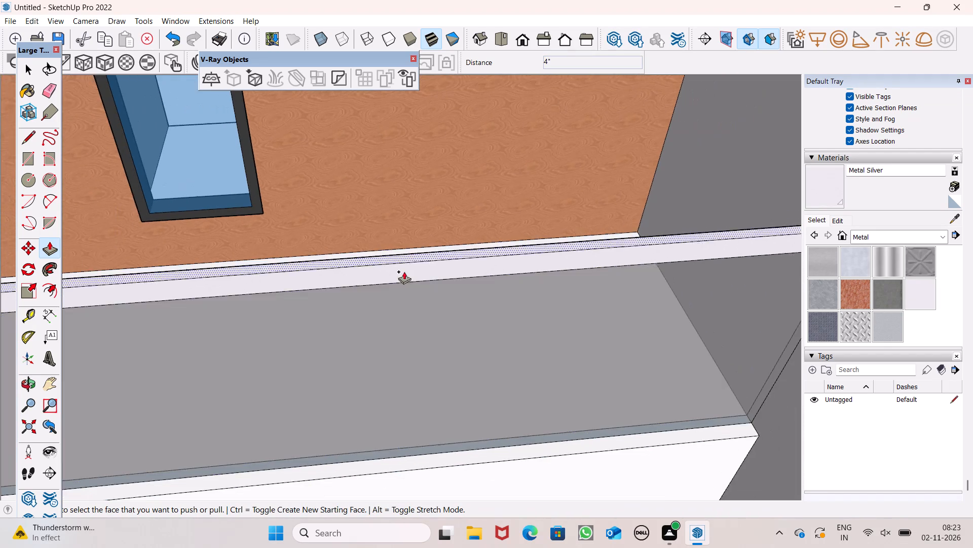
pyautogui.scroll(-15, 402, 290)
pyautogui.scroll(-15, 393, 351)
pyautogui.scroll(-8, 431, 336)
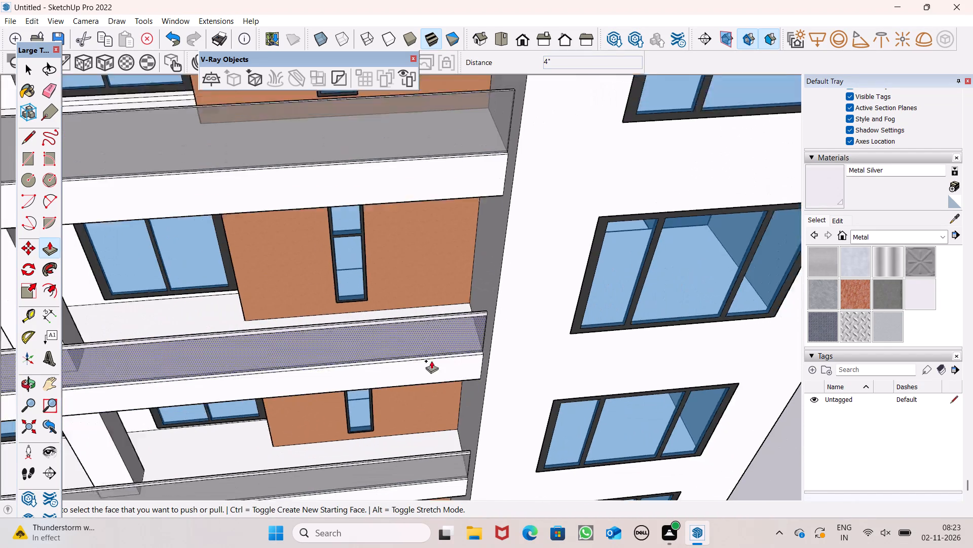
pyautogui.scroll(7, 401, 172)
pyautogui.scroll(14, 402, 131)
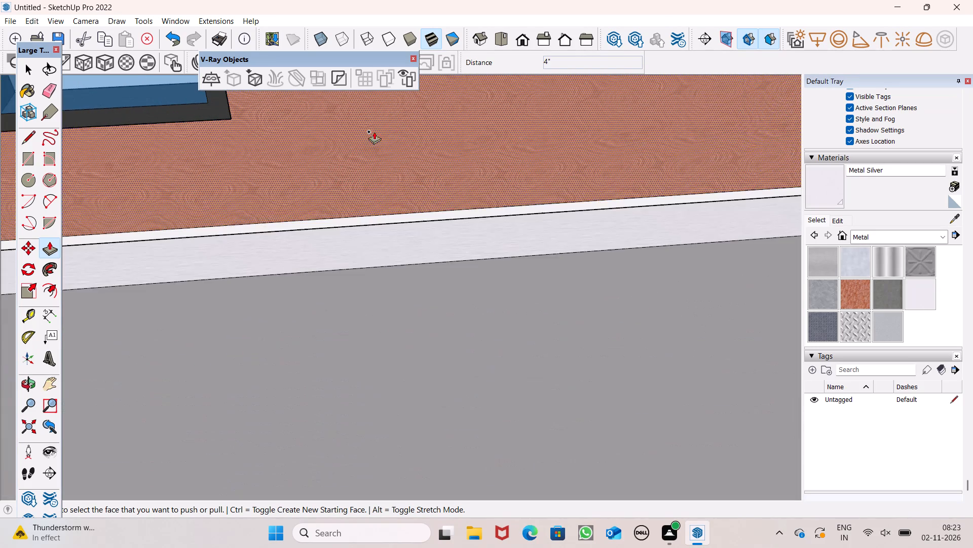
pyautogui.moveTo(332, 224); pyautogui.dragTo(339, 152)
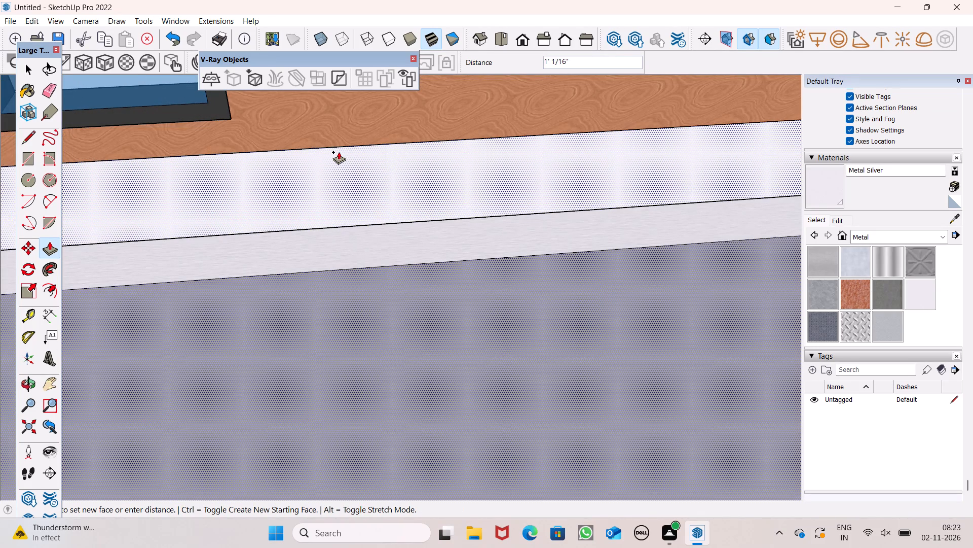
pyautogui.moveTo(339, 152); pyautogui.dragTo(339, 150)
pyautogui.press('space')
# Push/Pull the silver top face of the topmost recessed balcony's glass railing up 4 inches.
pyautogui.scroll(-7, 340, 204)
pyautogui.scroll(-7, 345, 248)
pyautogui.moveTo(358, 260); pyautogui.dragTo(305, 222, button='middle')
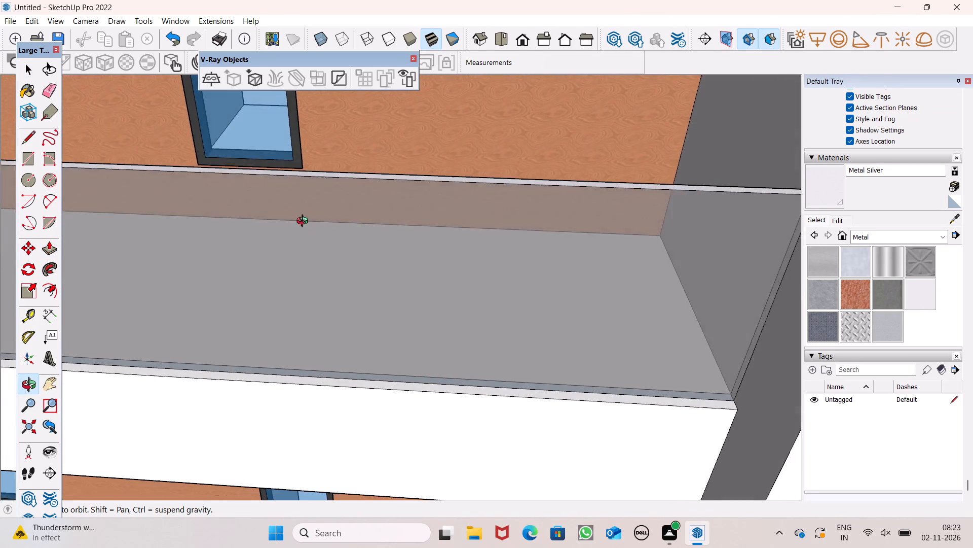
pyautogui.moveTo(305, 222); pyautogui.dragTo(351, 223, button='middle')
pyautogui.scroll(3, 360, 175)
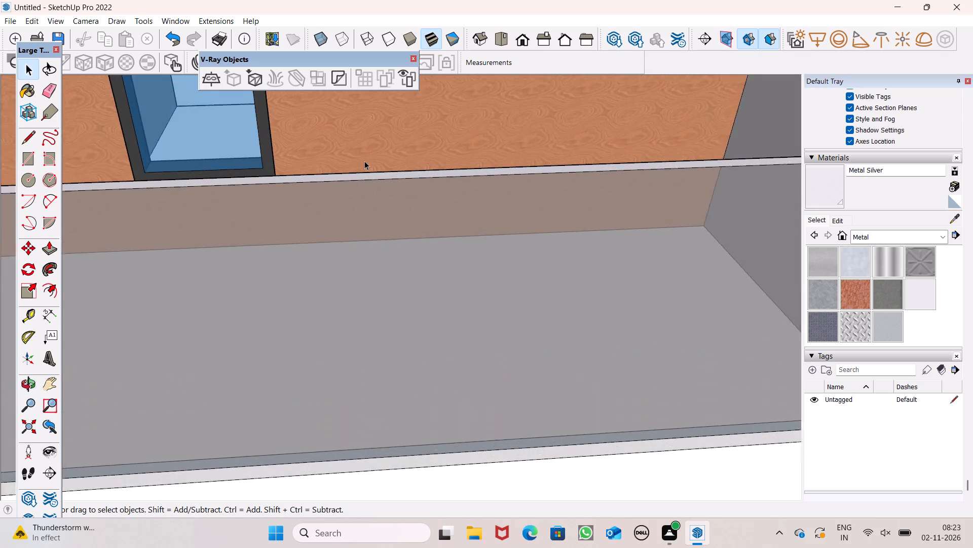
pyautogui.scroll(3, 364, 161)
pyautogui.click(57, 245)
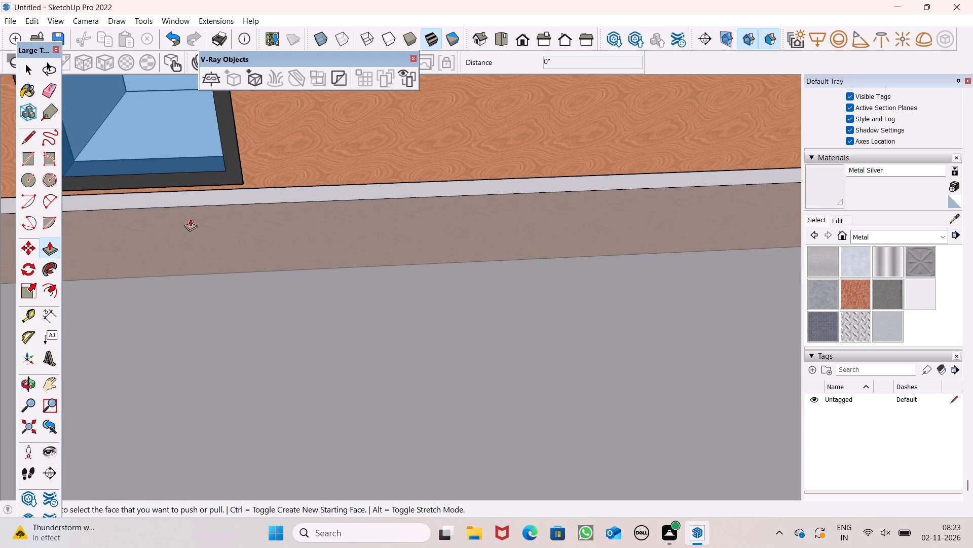
pyautogui.moveTo(217, 195); pyautogui.dragTo(221, 172)
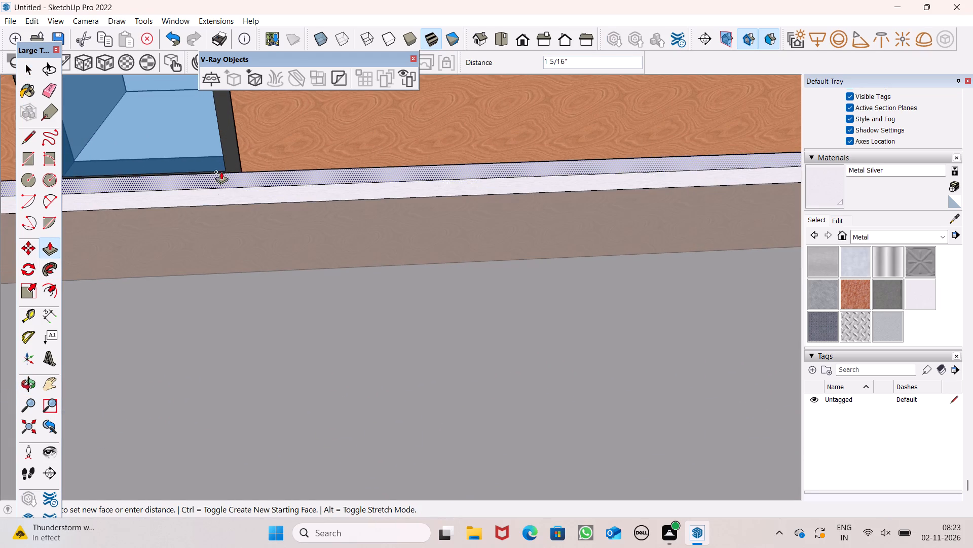
pyautogui.moveTo(221, 172); pyautogui.dragTo(221, 161)
pyautogui.write('4"')
pyautogui.press('Return')
# Push/Pull the silver top face of the bluish glass railing on the long balcony just above the recessed ones up 4 inches.
pyautogui.scroll(-8, 231, 215)
pyautogui.scroll(-20, 302, 289)
pyautogui.scroll(-3, 302, 289)
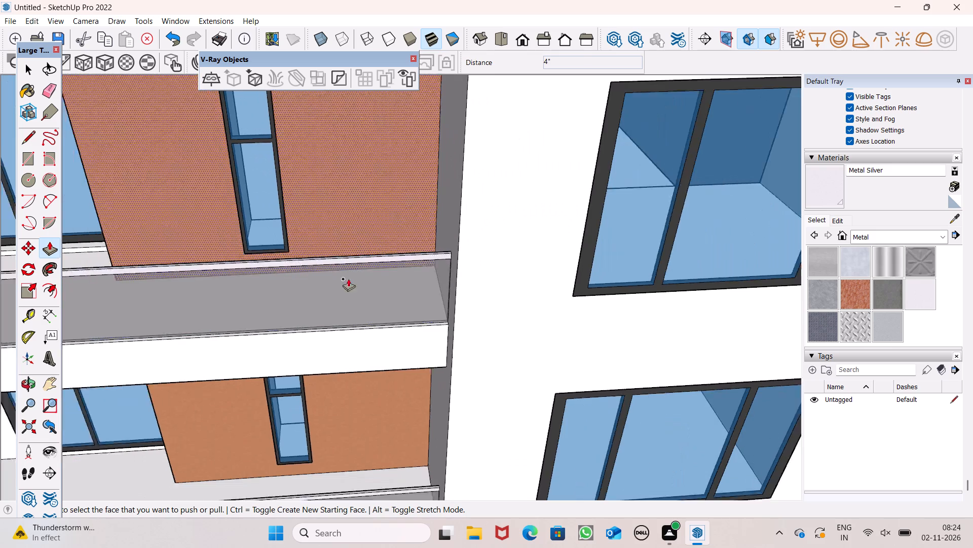
pyautogui.scroll(-1, 348, 279)
pyautogui.scroll(-9, 363, 329)
pyautogui.scroll(7, 359, 225)
pyautogui.scroll(-7, 279, 172)
pyautogui.scroll(5, 272, 133)
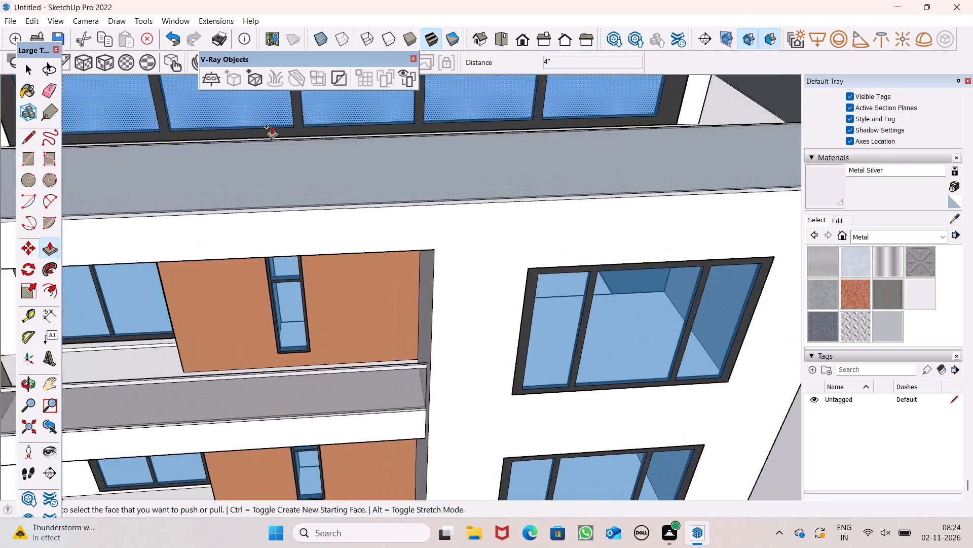
pyautogui.scroll(11, 272, 126)
pyautogui.moveTo(282, 245); pyautogui.dragTo(310, 198)
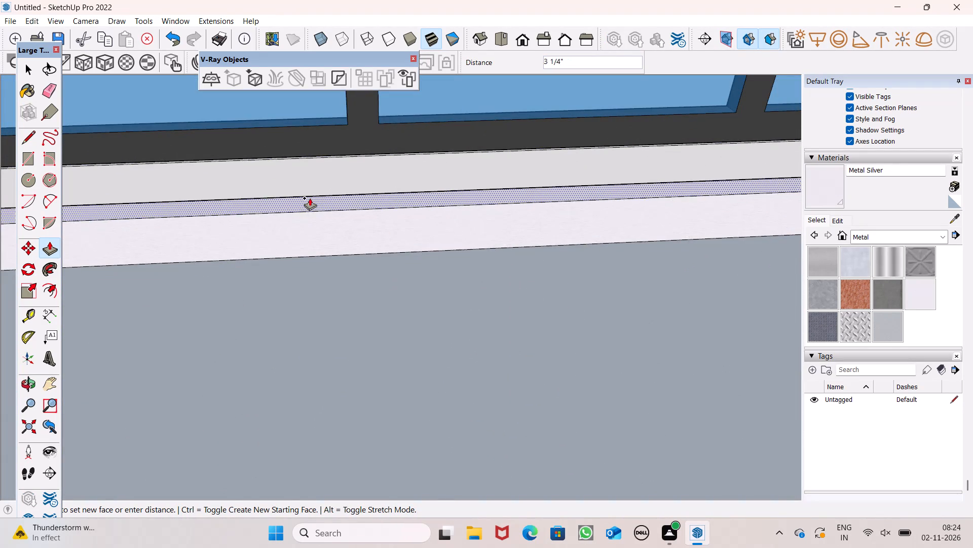
pyautogui.moveTo(310, 198); pyautogui.dragTo(316, 186)
pyautogui.press('4')
pyautogui.hotkey('shift', '"')
pyautogui.press('Return')
# Push/Pull the silver front top face of the glass railing on the next long balcony above up 4 inches.
pyautogui.scroll(-3, 316, 191)
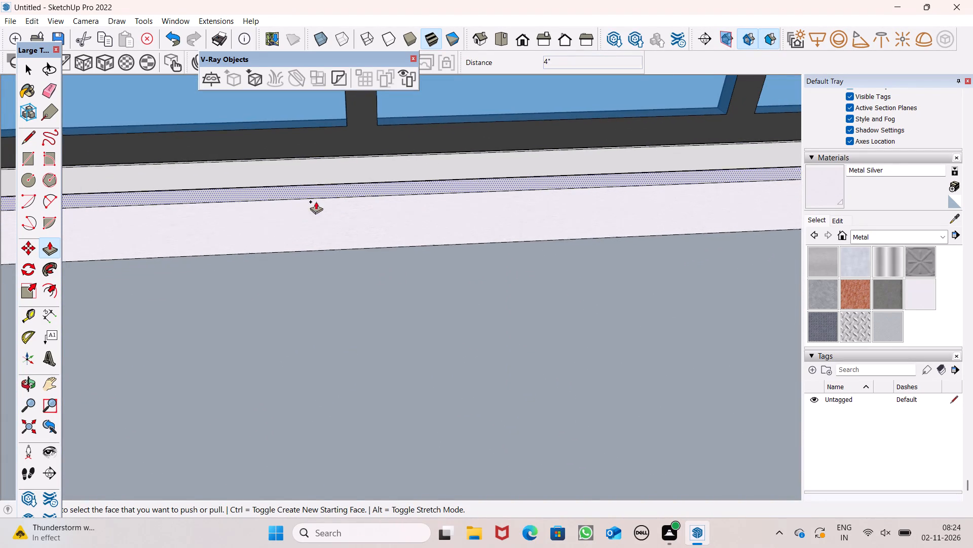
pyautogui.scroll(-5, 316, 201)
pyautogui.scroll(-16, 342, 288)
pyautogui.scroll(-15, 343, 310)
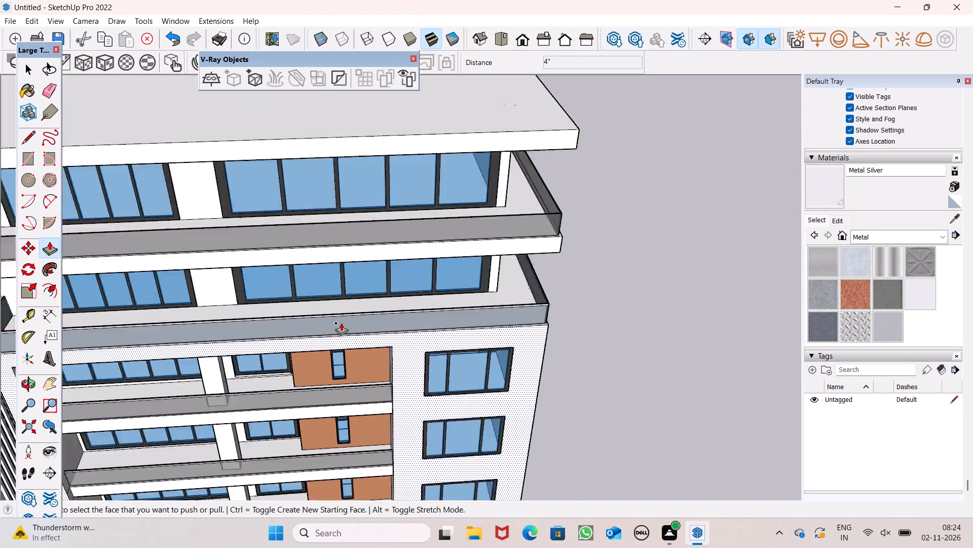
pyautogui.scroll(8, 340, 216)
pyautogui.scroll(7, 282, 259)
pyautogui.scroll(8, 271, 219)
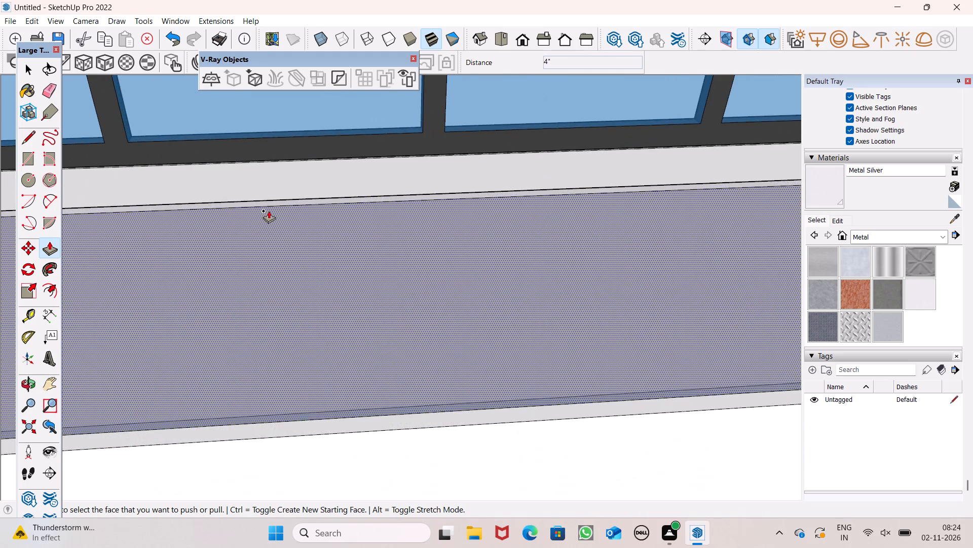
pyautogui.scroll(8, 267, 208)
pyautogui.moveTo(264, 198); pyautogui.dragTo(263, 176)
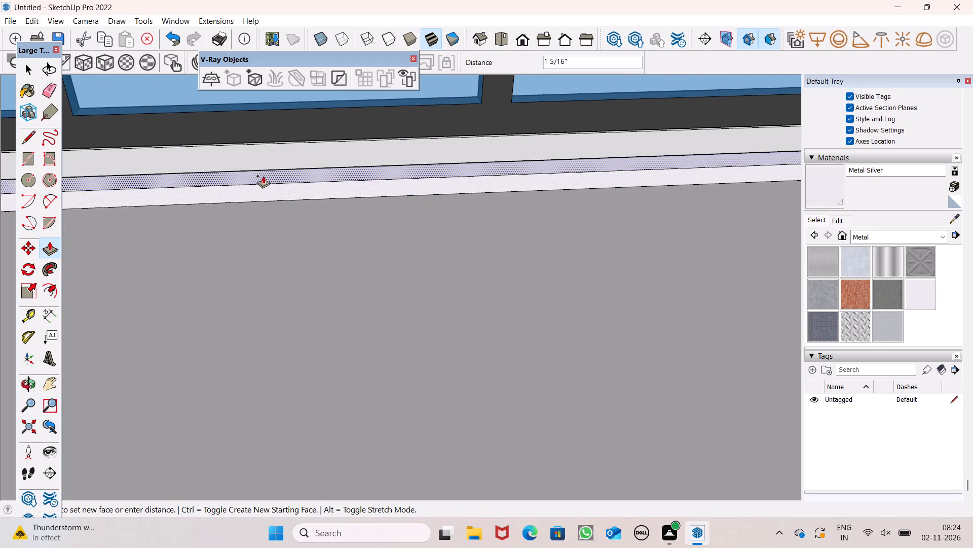
pyautogui.moveTo(263, 176); pyautogui.dragTo(259, 156)
pyautogui.write('4"')
pyautogui.press('Return')
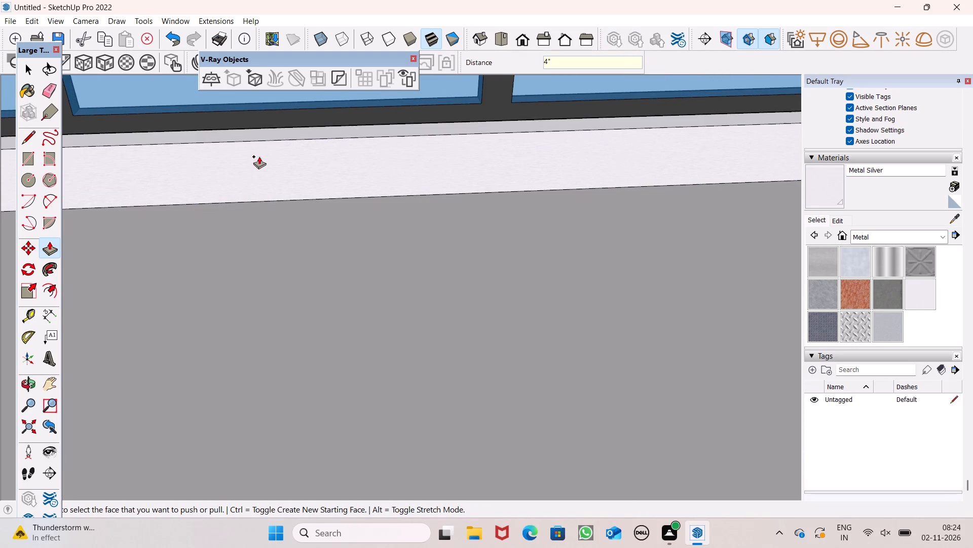
# Paint the side glass faces at the front corner of the lower long balcony's bluish railing with Translucent Glass Gray.
pyautogui.scroll(-16, 259, 162)
pyautogui.scroll(-17, 341, 163)
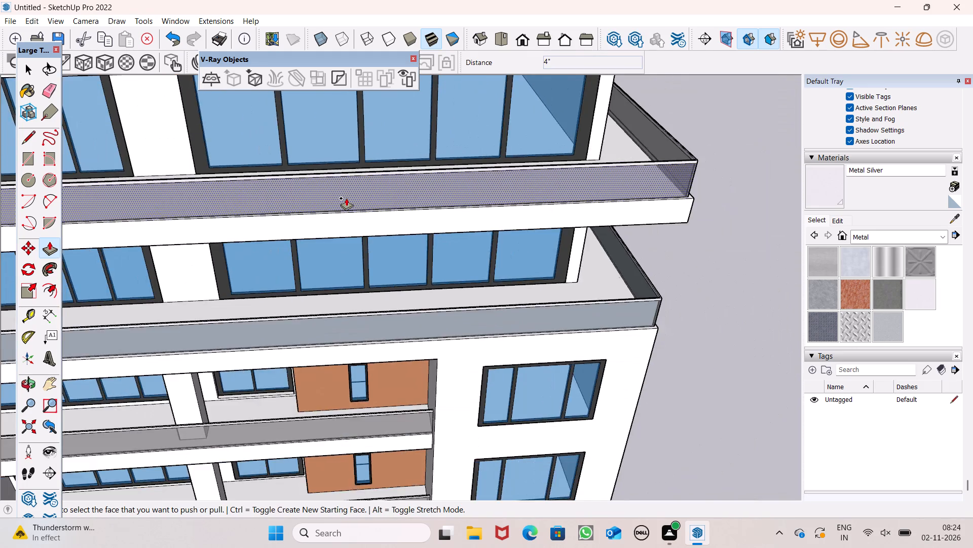
pyautogui.scroll(-10, 346, 198)
pyautogui.moveTo(368, 296); pyautogui.dragTo(107, 199, button='middle')
pyautogui.scroll(1, 368, 296)
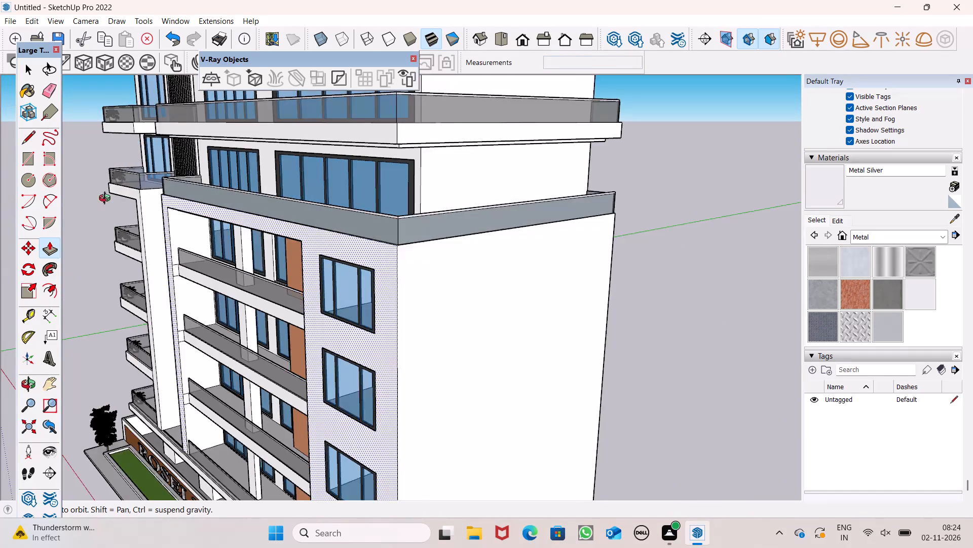
pyautogui.moveTo(107, 199); pyautogui.dragTo(372, 257, button='middle')
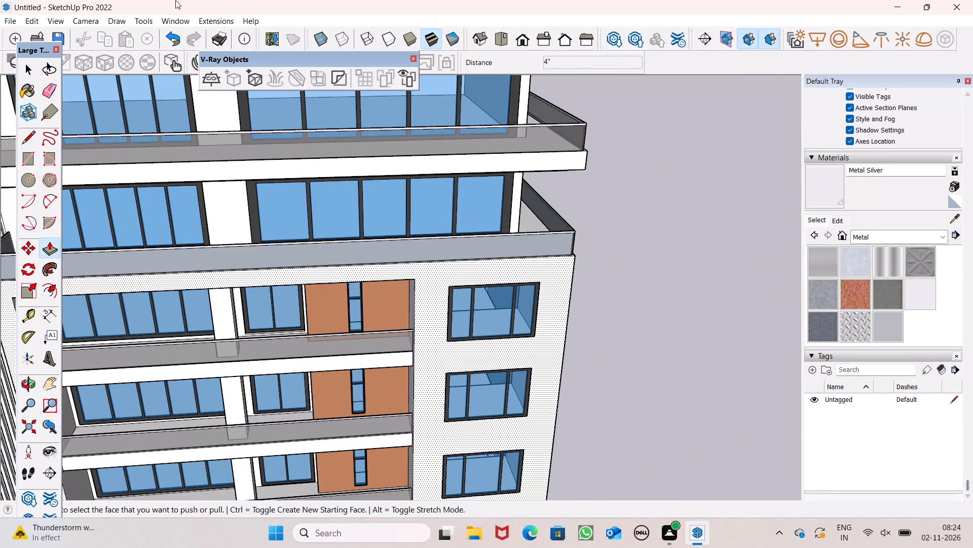
pyautogui.click(907, 237)
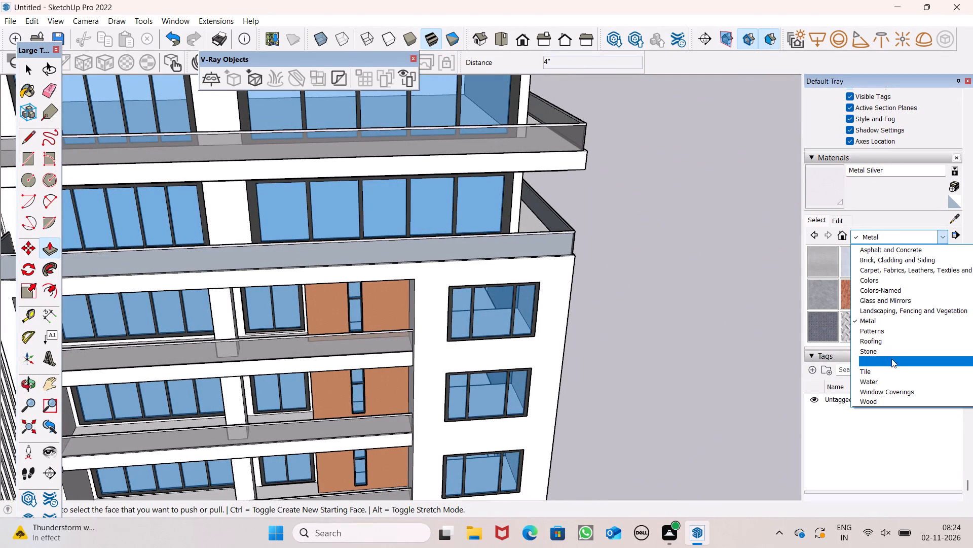
pyautogui.click(905, 301)
pyautogui.click(929, 295)
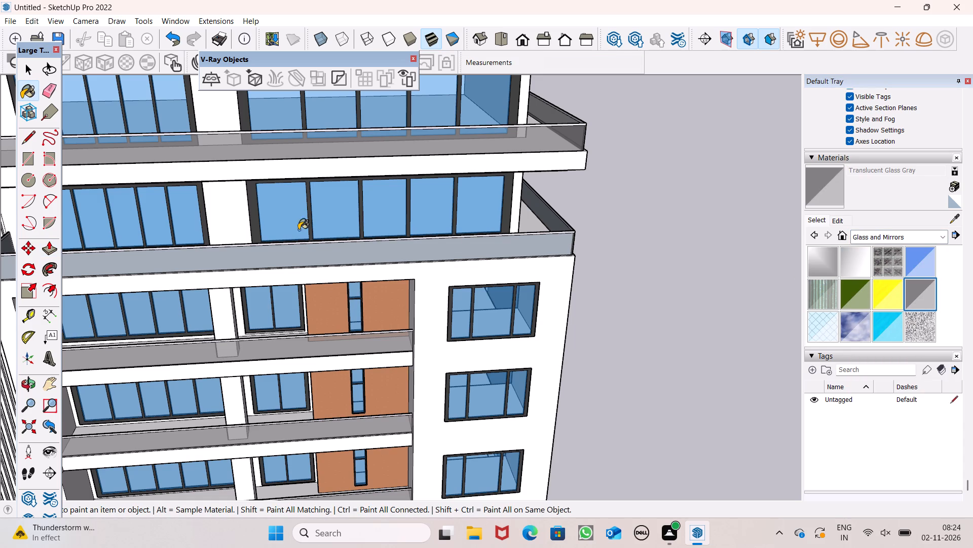
pyautogui.moveTo(617, 255); pyautogui.dragTo(440, 198, button='middle')
pyautogui.scroll(1, 617, 255)
pyautogui.scroll(6, 473, 203)
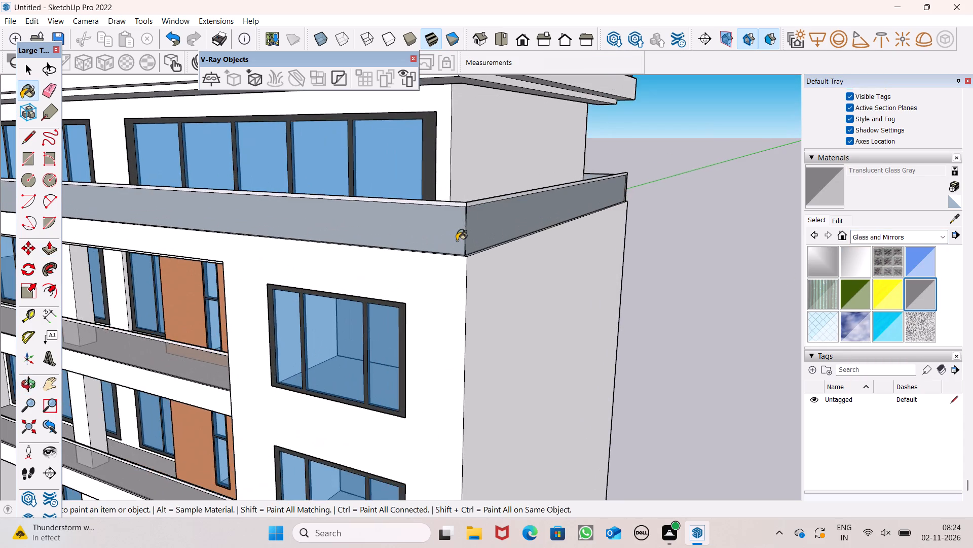
pyautogui.scroll(16, 457, 242)
pyautogui.scroll(13, 474, 205)
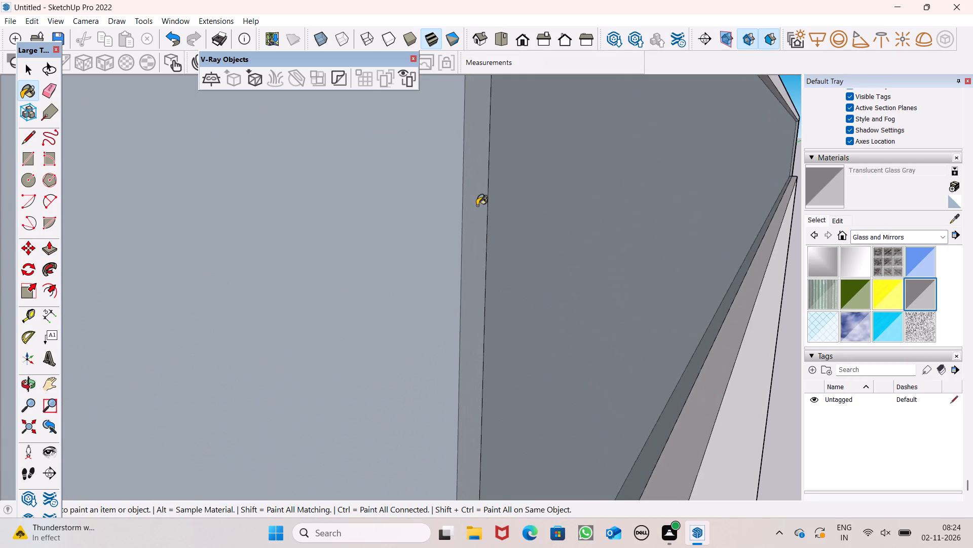
pyautogui.scroll(20, 477, 205)
pyautogui.scroll(12, 491, 253)
pyautogui.middleClick(494, 262)
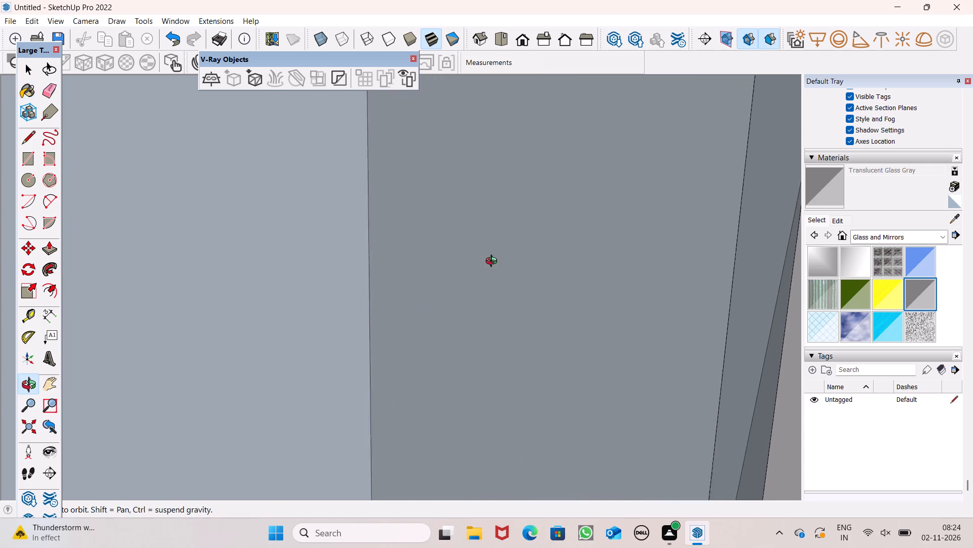
pyautogui.scroll(5, 494, 262)
pyautogui.moveTo(606, 309); pyautogui.dragTo(661, 305, button='middle')
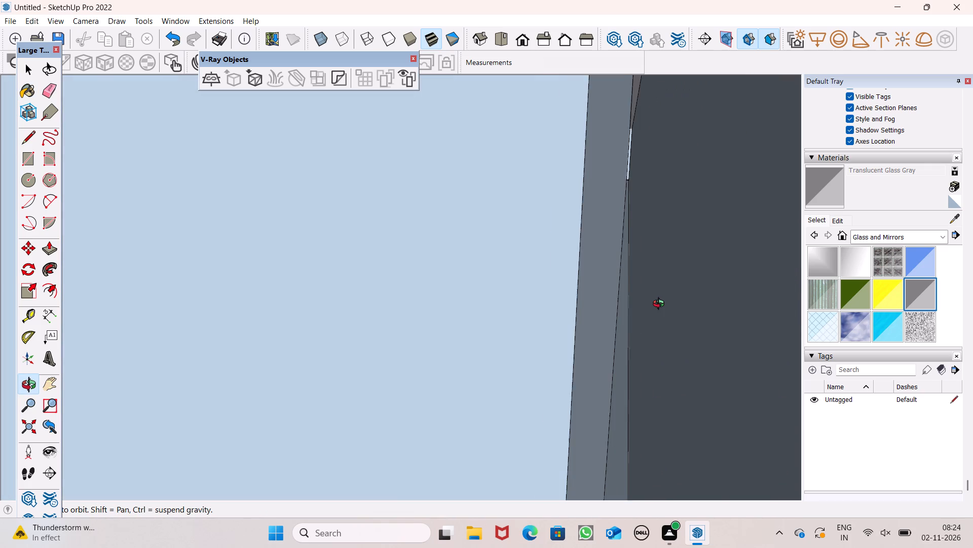
pyautogui.moveTo(661, 305); pyautogui.dragTo(660, 305, button='middle')
pyautogui.click(672, 301)
pyautogui.click(612, 273)
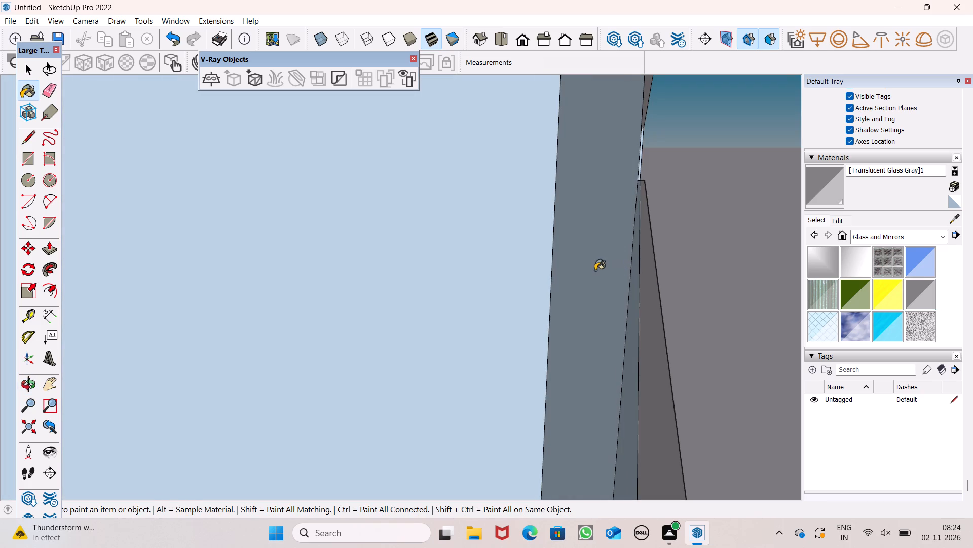
# Paint the remaining bluish glass faces at that railing corner with the same Translucent Glass Gray.
pyautogui.moveTo(595, 272); pyautogui.dragTo(326, 303, button='middle')
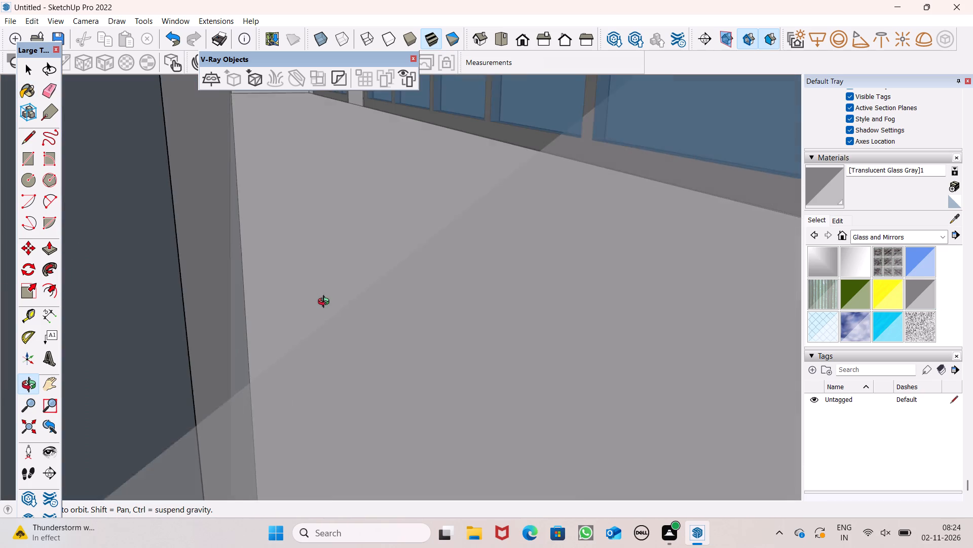
pyautogui.moveTo(326, 303); pyautogui.dragTo(362, 309, button='middle')
pyautogui.scroll(5, 170, 319)
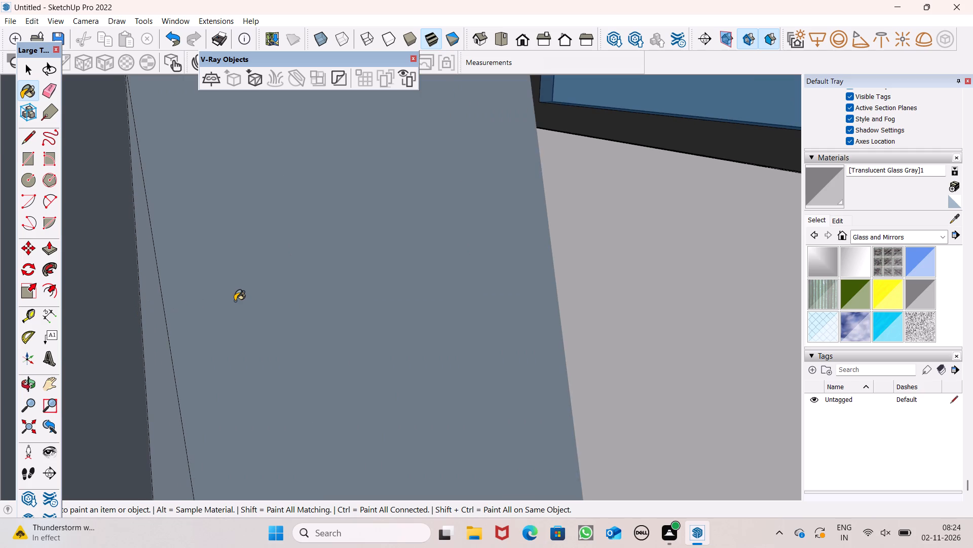
pyautogui.click(235, 301)
pyautogui.moveTo(53, 266); pyautogui.dragTo(64, 266)
pyautogui.click(94, 264)
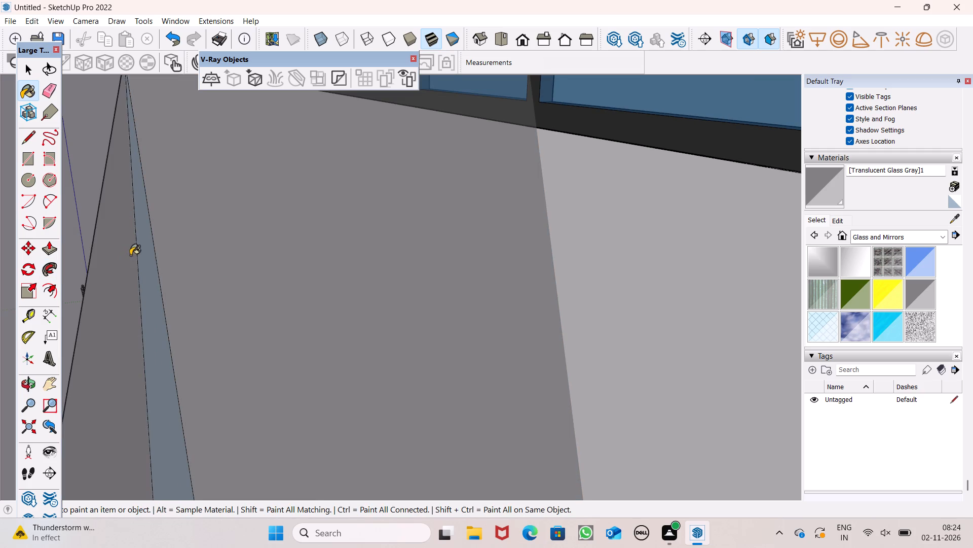
pyautogui.scroll(-3, 130, 253)
pyautogui.moveTo(141, 275); pyautogui.dragTo(332, 281, button='middle')
pyautogui.scroll(-7, 337, 234)
pyautogui.press('space')
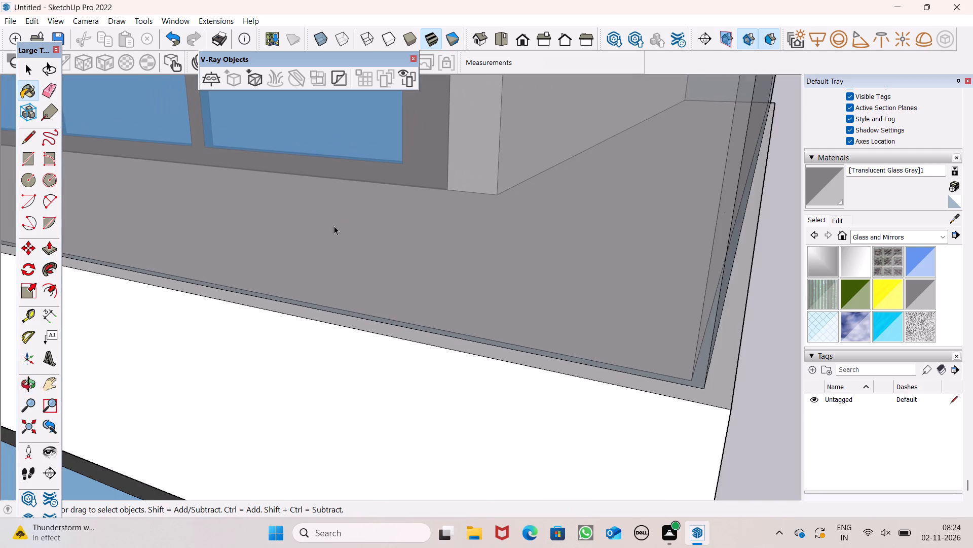
# Examine the ends of the two long balconies' railings for glass faces that still need the gray glass material.
pyautogui.scroll(-15, 295, 215)
pyautogui.scroll(-7, 293, 249)
pyautogui.moveTo(296, 251); pyautogui.dragTo(471, 292, button='middle')
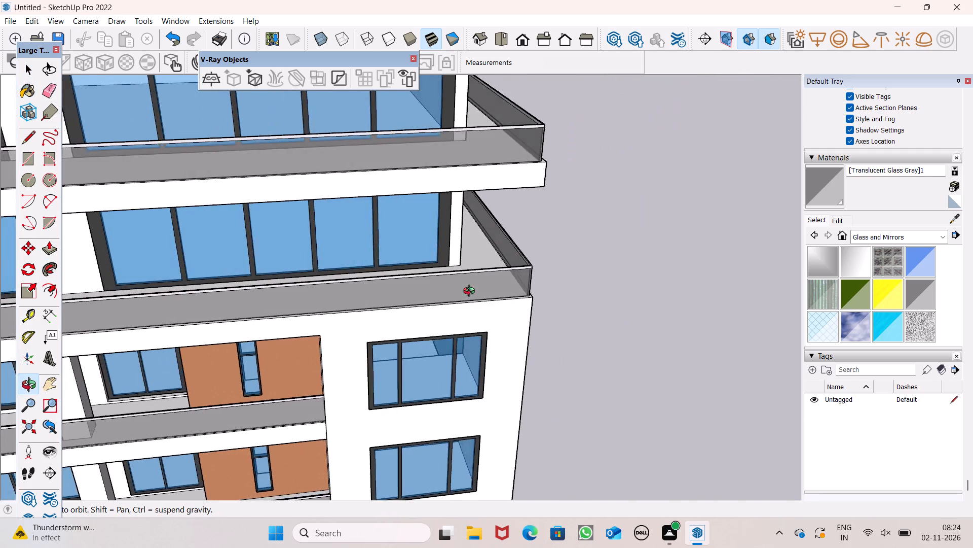
pyautogui.moveTo(471, 292); pyautogui.dragTo(361, 244, button='middle')
pyautogui.click(848, 195)
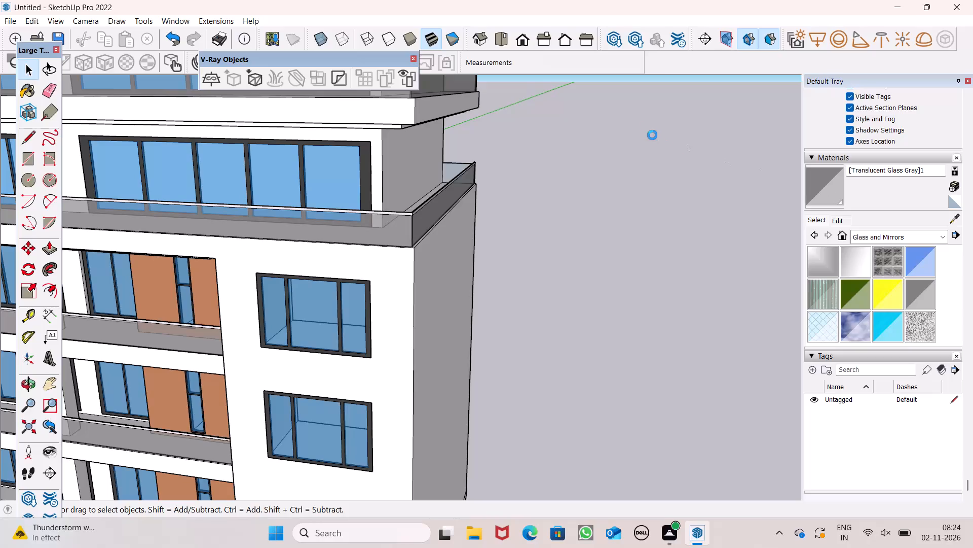
pyautogui.scroll(9, 523, 156)
pyautogui.scroll(9, 459, 136)
pyautogui.moveTo(447, 195); pyautogui.dragTo(178, 242, button='middle')
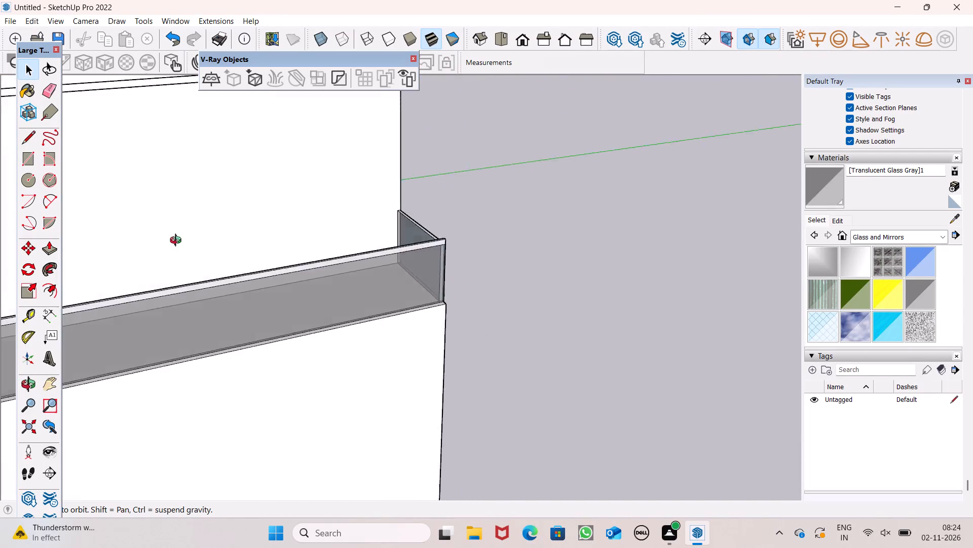
pyautogui.moveTo(178, 242); pyautogui.dragTo(0, 273, button='middle')
pyautogui.scroll(1, 0, 273)
pyautogui.scroll(6, 405, 295)
pyautogui.scroll(1, 444, 210)
pyautogui.moveTo(444, 212); pyautogui.dragTo(333, 233, button='middle')
pyautogui.scroll(1, 333, 233)
pyautogui.scroll(7, 391, 333)
pyautogui.scroll(8, 347, 331)
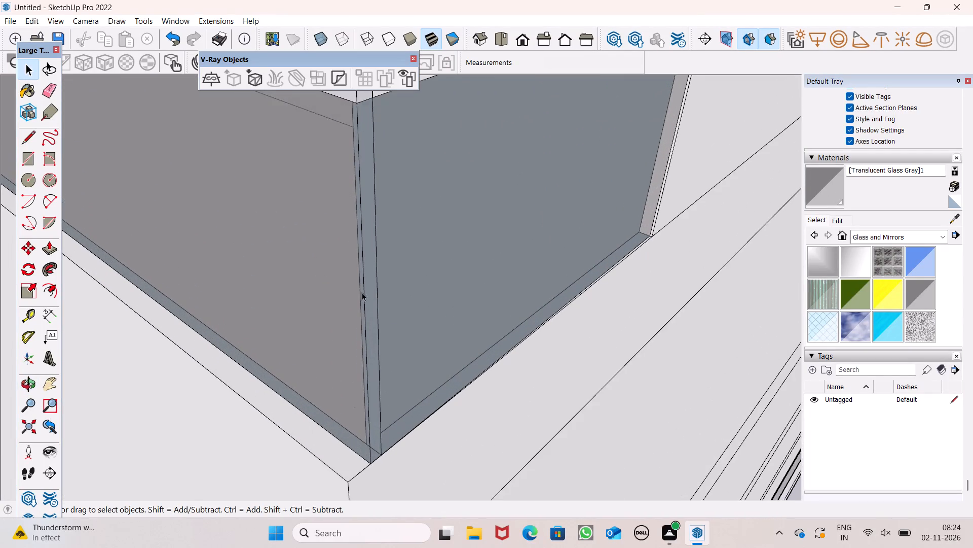
pyautogui.moveTo(362, 292); pyautogui.dragTo(550, 288, button='middle')
pyautogui.scroll(1, 362, 292)
pyautogui.scroll(7, 494, 276)
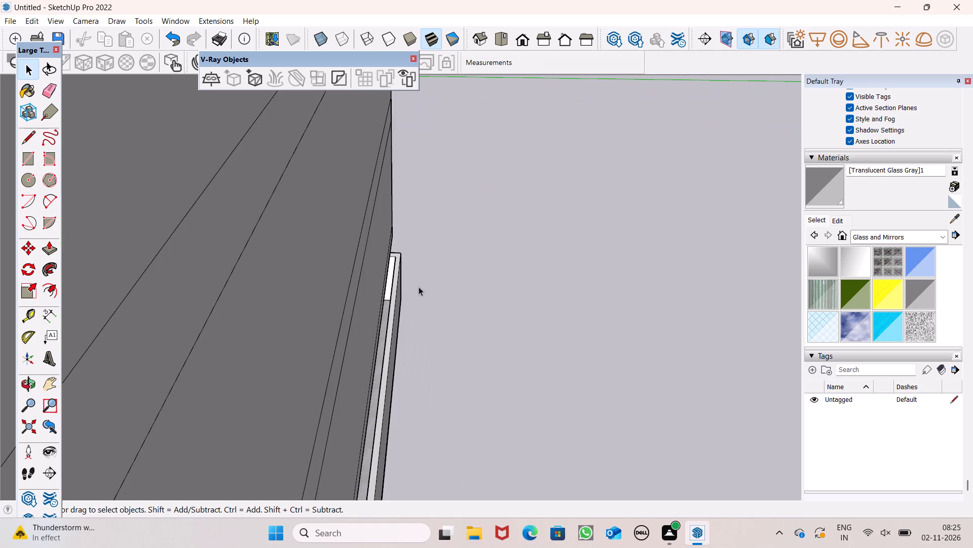
pyautogui.scroll(-20, 423, 283)
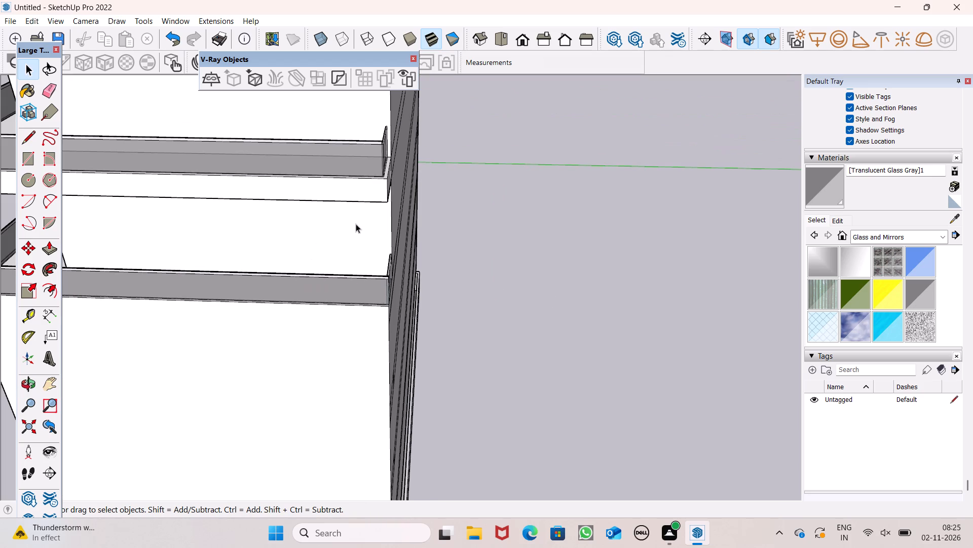
pyautogui.scroll(5, 379, 188)
pyautogui.scroll(3, 376, 119)
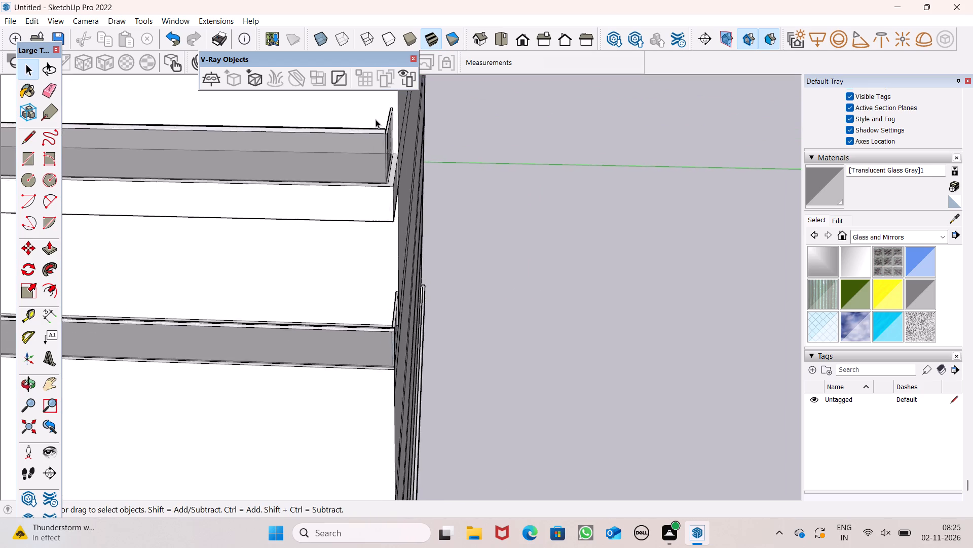
pyautogui.scroll(4, 376, 119)
pyautogui.scroll(-2, 379, 245)
# Paint the narrow bluish face at the far front corner of the lower long balcony's railing with Translucent Glass Gray.
pyautogui.moveTo(388, 247); pyautogui.dragTo(268, 204, button='middle')
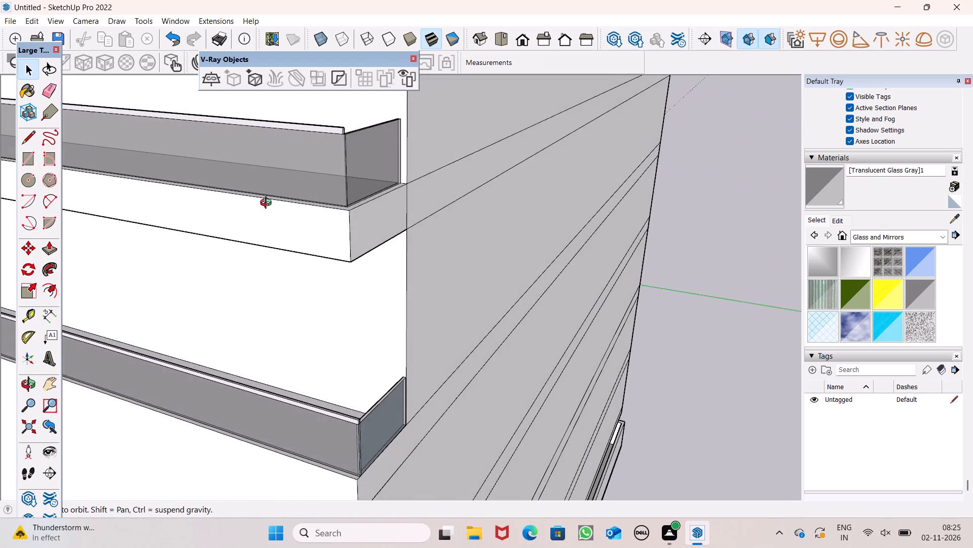
pyautogui.moveTo(268, 204); pyautogui.dragTo(325, 231, button='middle')
pyautogui.scroll(6, 413, 427)
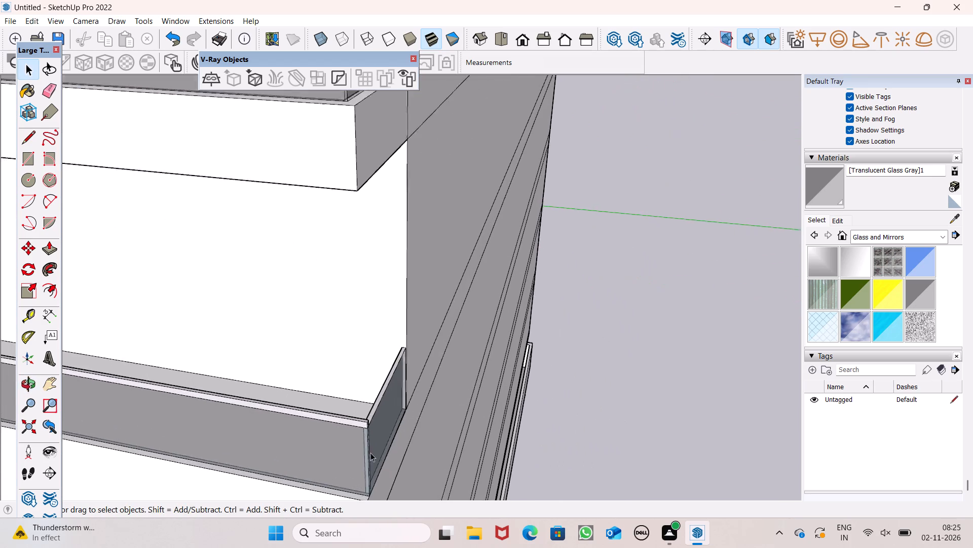
pyautogui.scroll(17, 370, 453)
pyautogui.scroll(8, 346, 391)
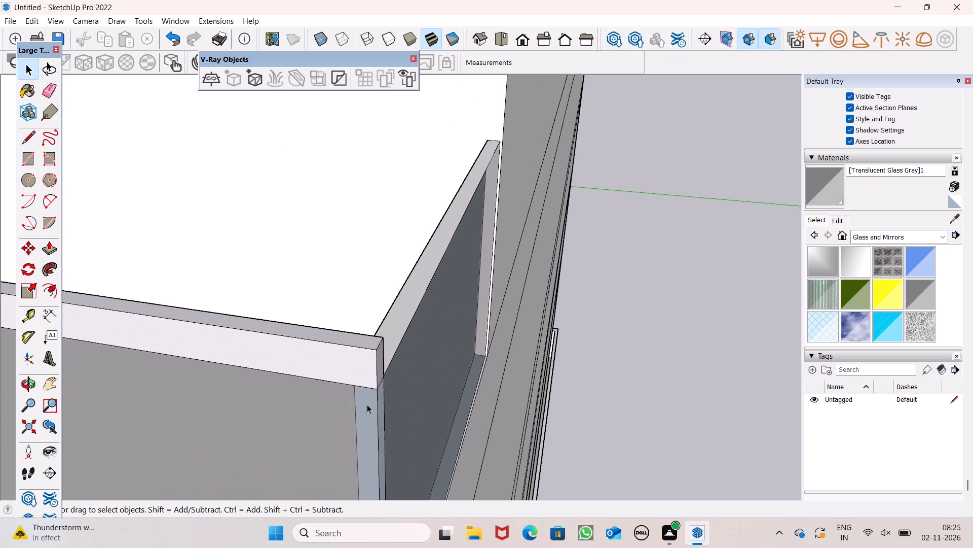
pyautogui.scroll(1, 367, 412)
pyautogui.moveTo(367, 413); pyautogui.dragTo(396, 387, button='middle')
pyautogui.scroll(17, 396, 387)
pyautogui.scroll(7, 386, 408)
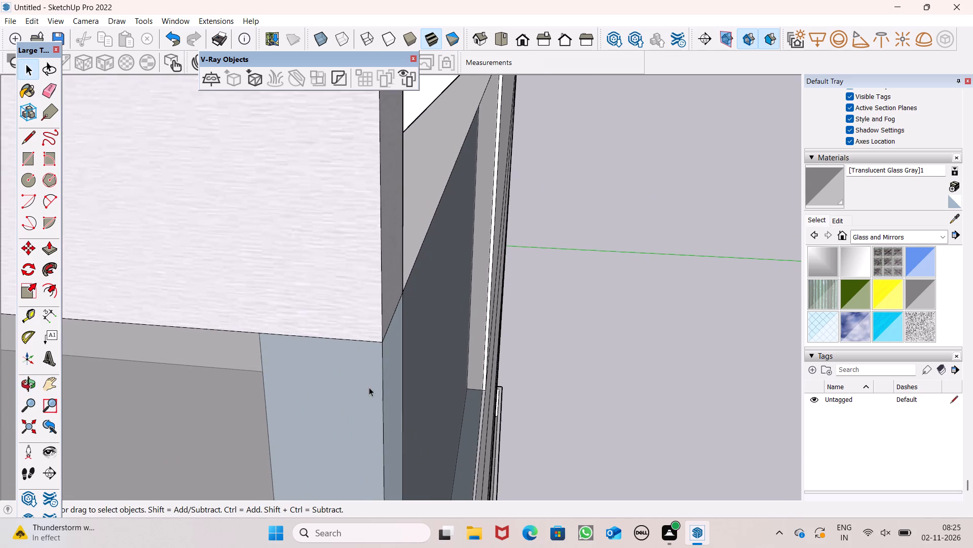
pyautogui.scroll(8, 369, 387)
pyautogui.scroll(20, 370, 417)
pyautogui.scroll(6, 370, 417)
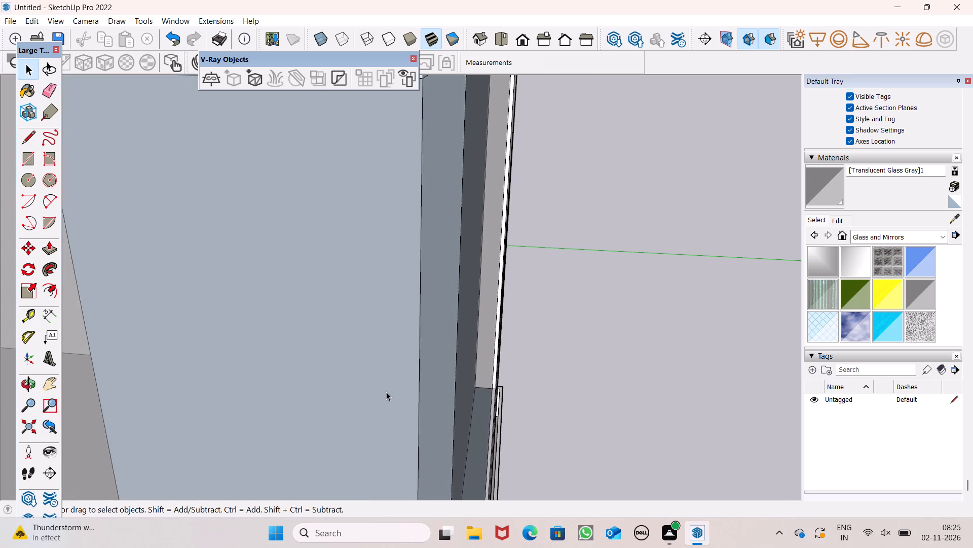
pyautogui.scroll(13, 386, 392)
pyautogui.scroll(9, 399, 388)
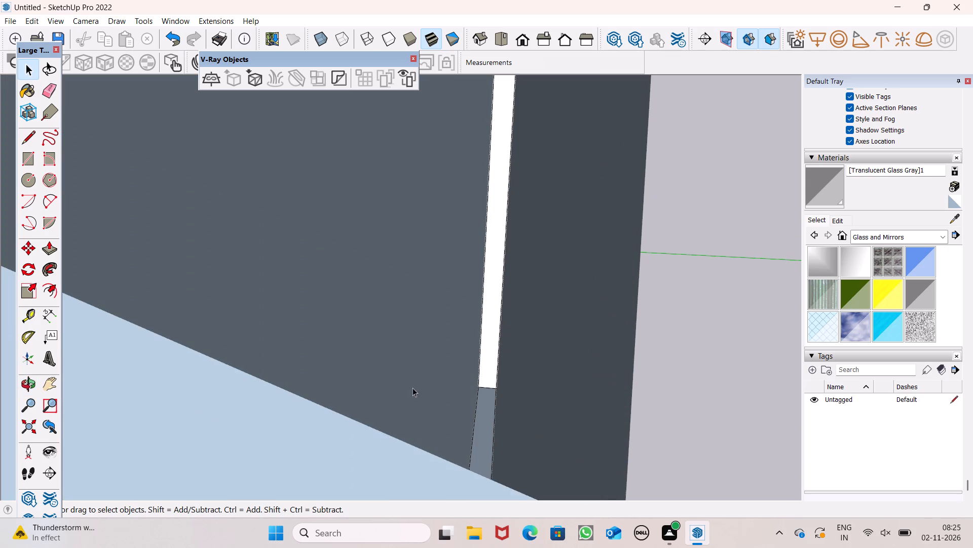
pyautogui.click(313, 441)
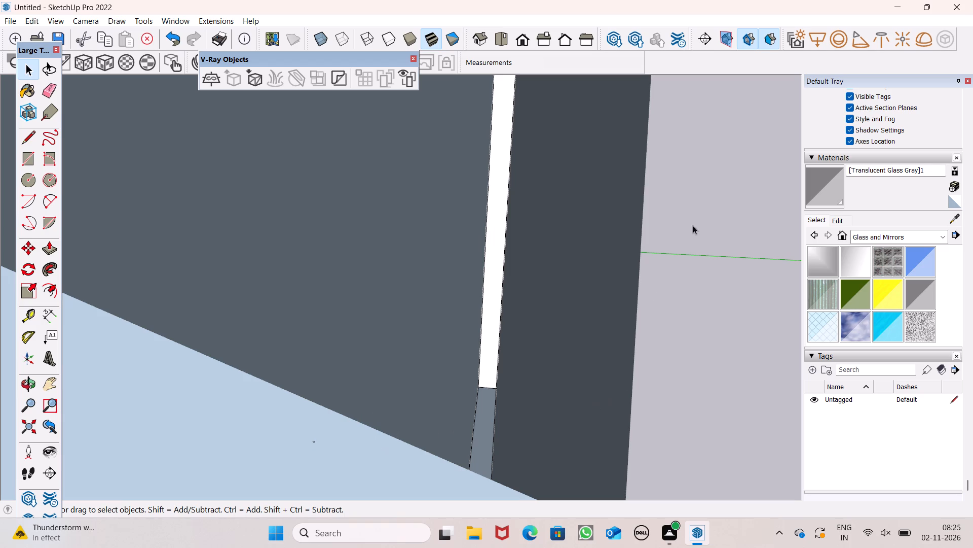
pyautogui.click(812, 180)
pyautogui.click(307, 484)
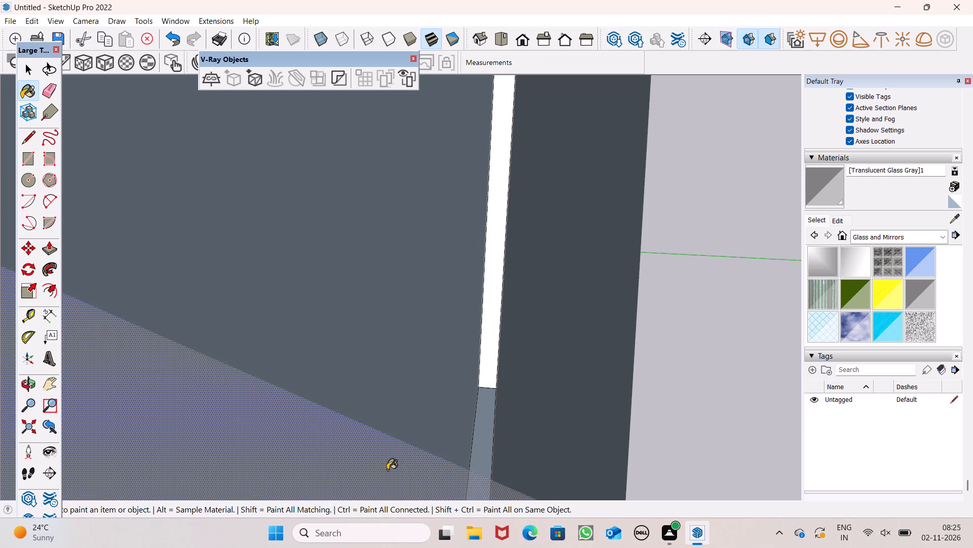
pyautogui.moveTo(386, 469); pyautogui.dragTo(89, 420, button='middle')
pyautogui.click(332, 378)
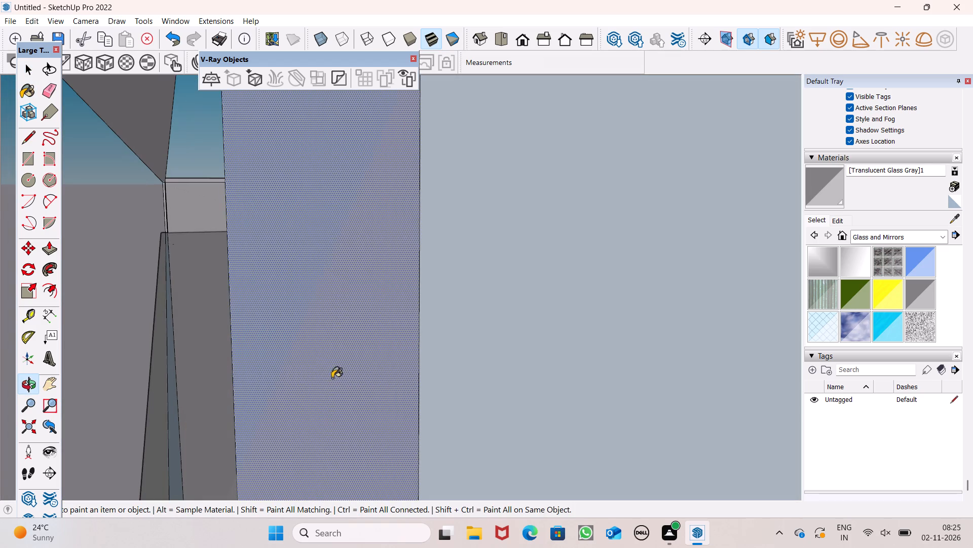
# Paint the remaining bluish side glass faces at that railing corner with Translucent Glass Gray.
pyautogui.scroll(-7, 306, 364)
pyautogui.scroll(-20, 299, 351)
pyautogui.scroll(-4, 299, 351)
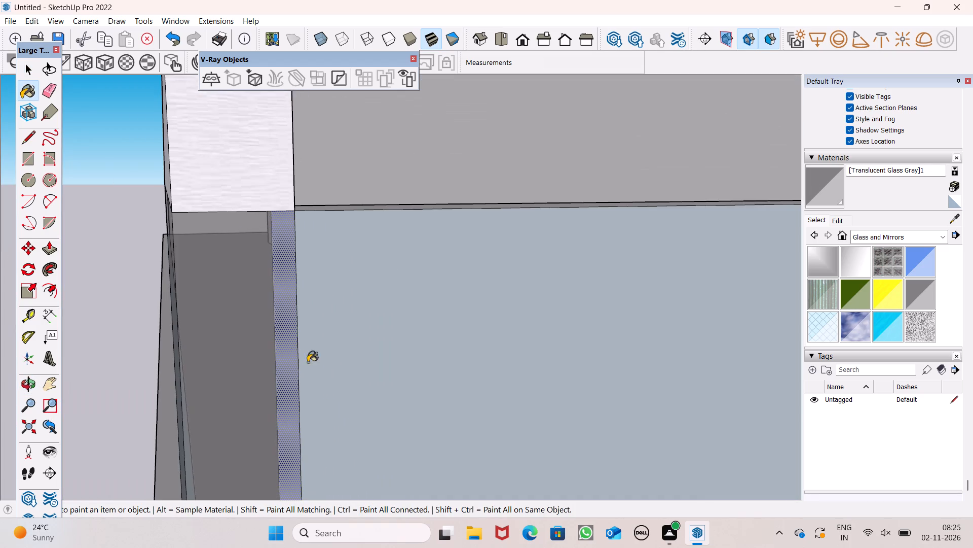
pyautogui.moveTo(331, 376); pyautogui.dragTo(658, 358, button='middle')
pyautogui.scroll(8, 286, 428)
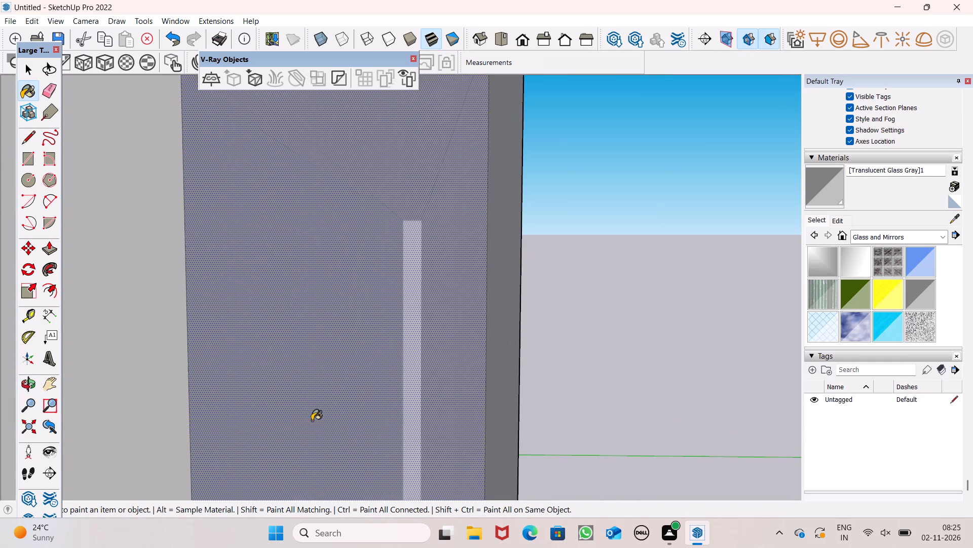
pyautogui.scroll(6, 326, 426)
pyautogui.scroll(9, 445, 414)
pyautogui.scroll(6, 464, 356)
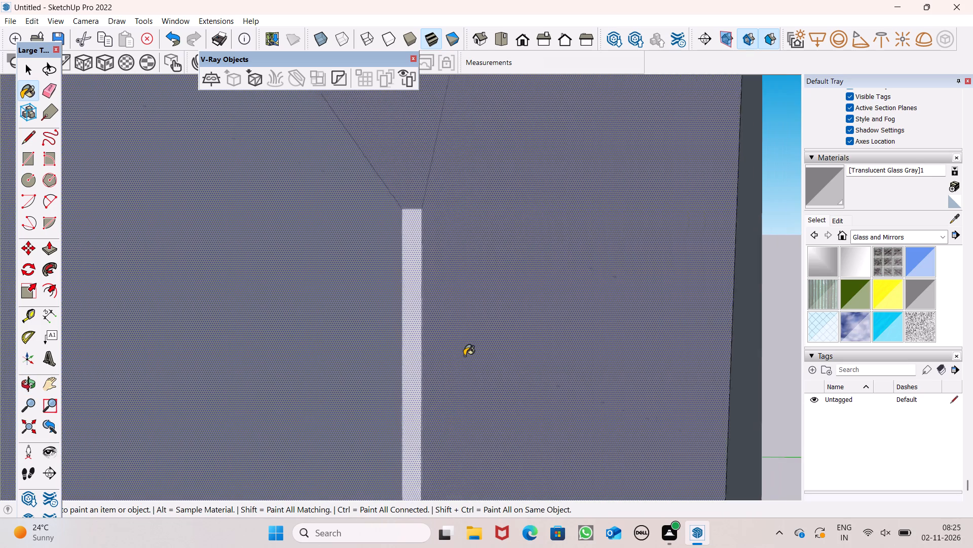
pyautogui.scroll(3, 464, 356)
pyautogui.click(476, 356)
pyautogui.click(334, 356)
# Paint the top face of the lower long balcony's side railing with Metal Silver from the Metal collection.
pyautogui.moveTo(420, 386); pyautogui.dragTo(216, 405, button='middle')
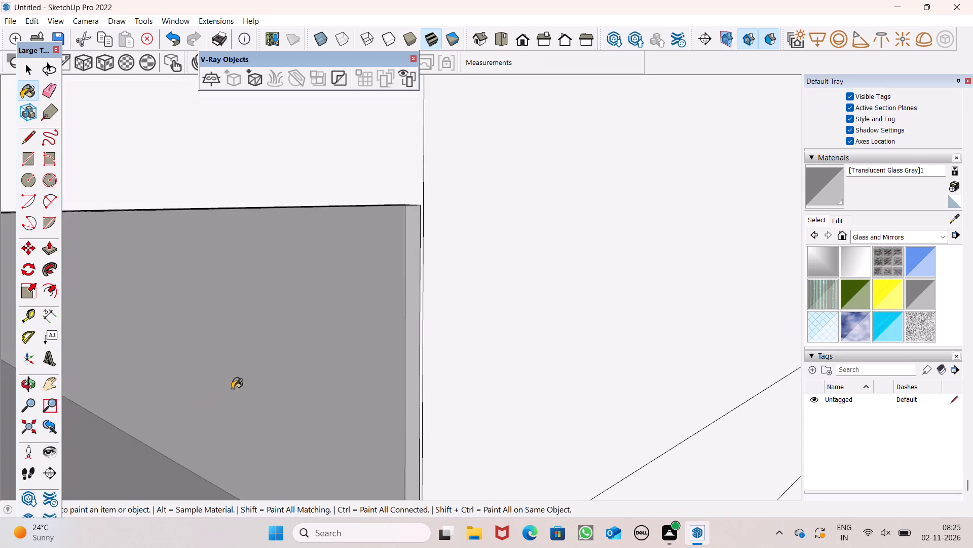
pyautogui.scroll(-16, 273, 345)
pyautogui.scroll(-17, 301, 290)
pyautogui.moveTo(296, 322); pyautogui.dragTo(246, 401, button='middle')
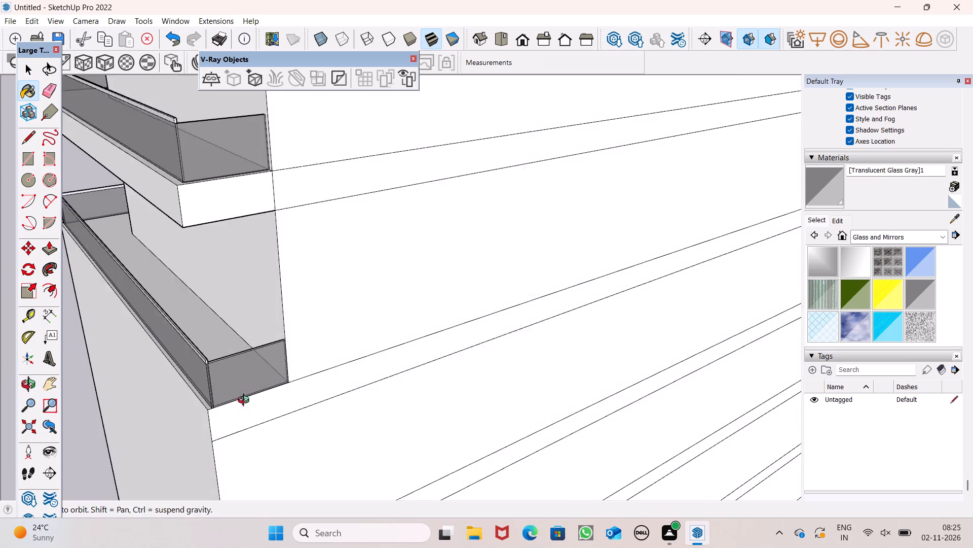
pyautogui.moveTo(246, 401); pyautogui.dragTo(238, 412, button='middle')
pyautogui.press('space')
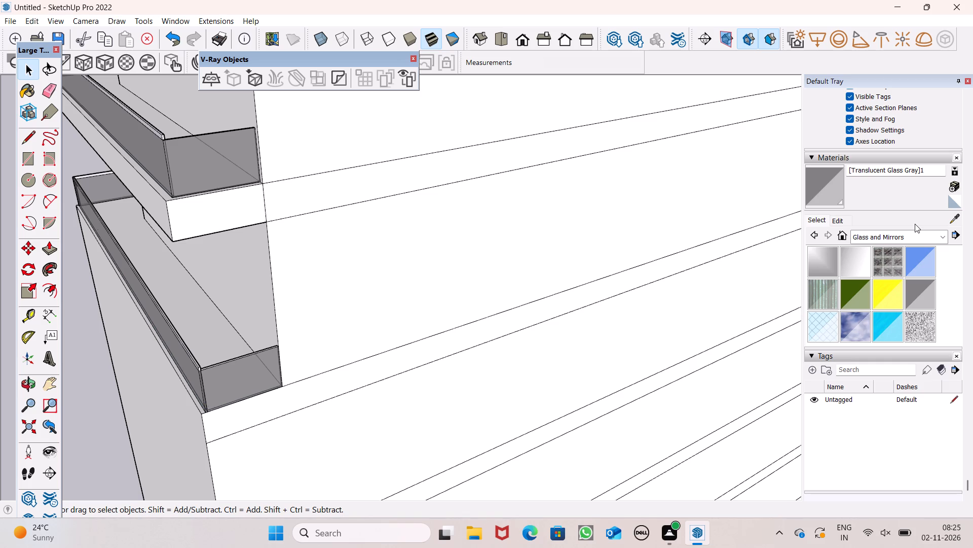
pyautogui.click(915, 224)
pyautogui.click(917, 235)
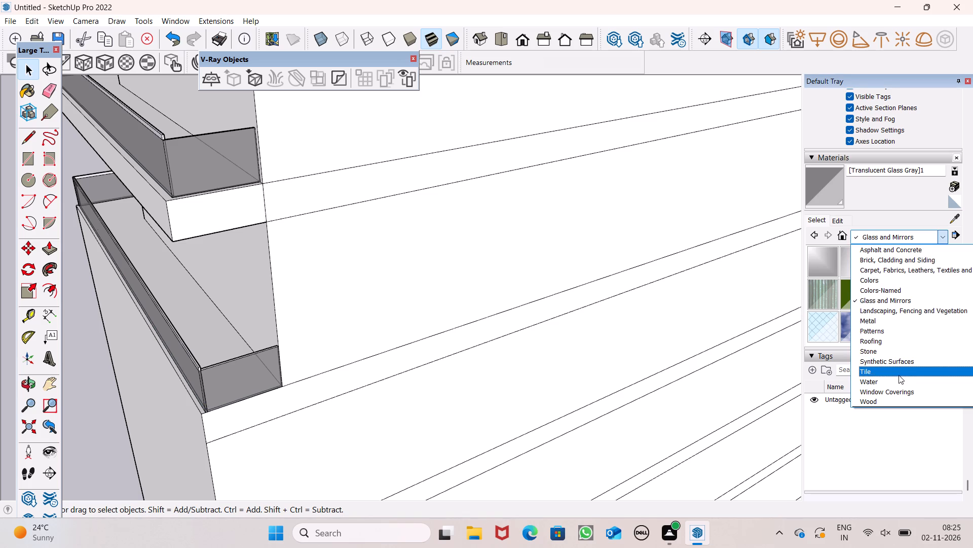
pyautogui.click(899, 375)
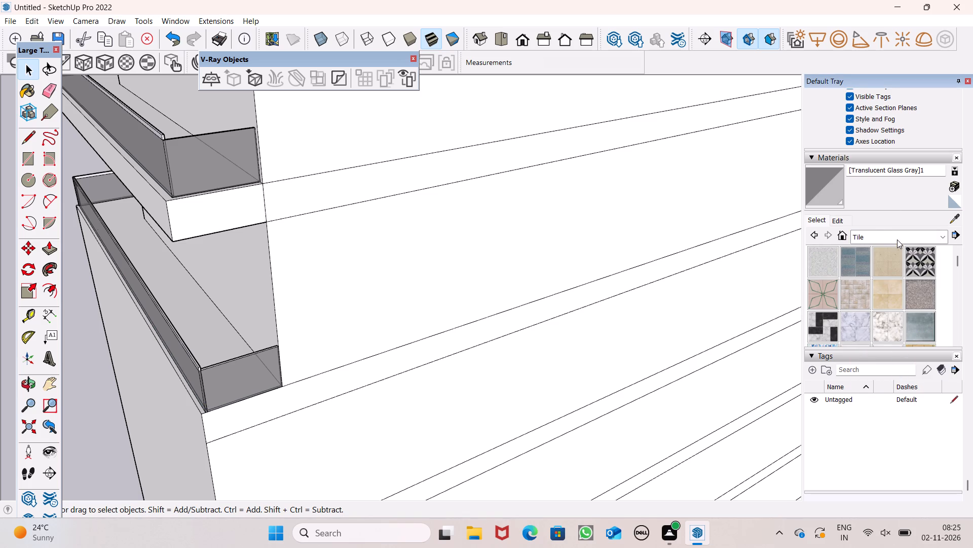
pyautogui.click(899, 236)
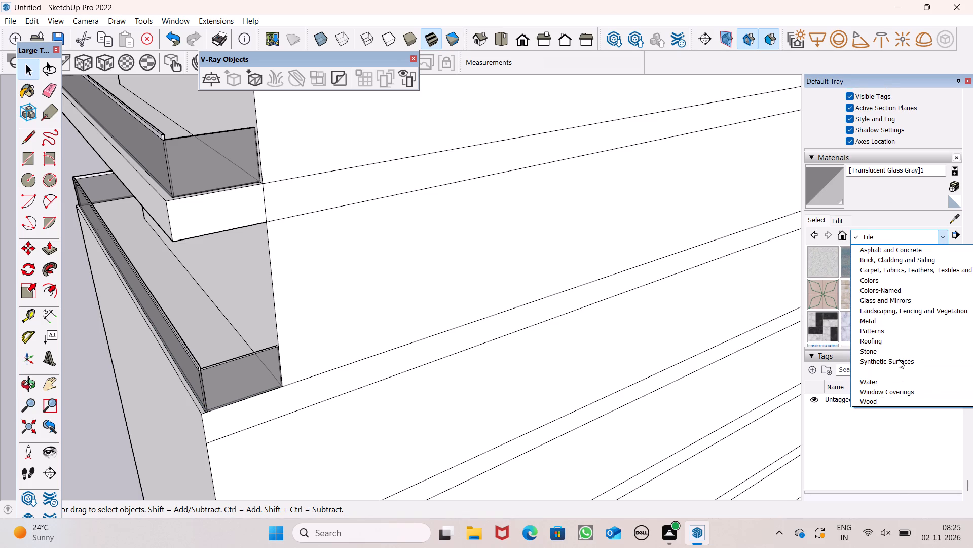
pyautogui.click(893, 323)
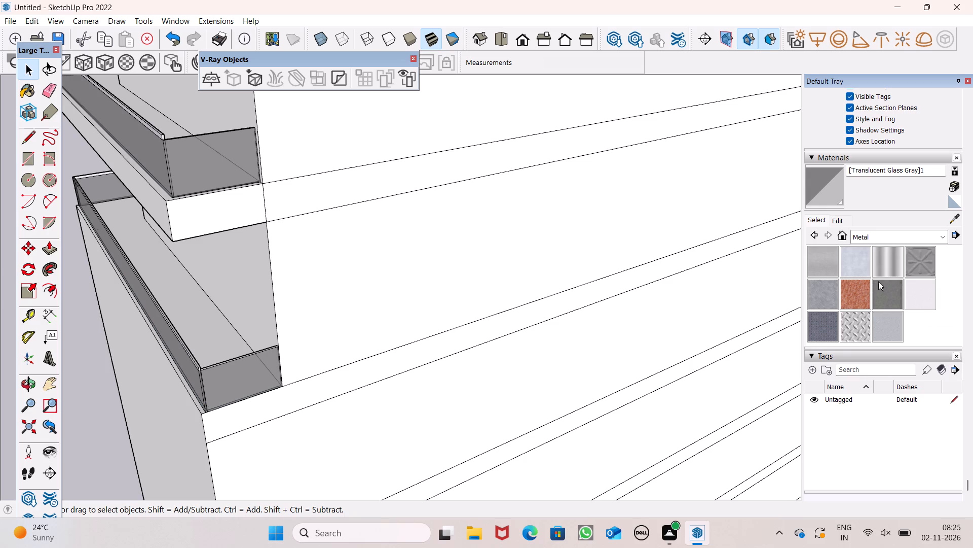
pyautogui.click(926, 294)
pyautogui.scroll(7, 119, 356)
pyautogui.scroll(9, 174, 361)
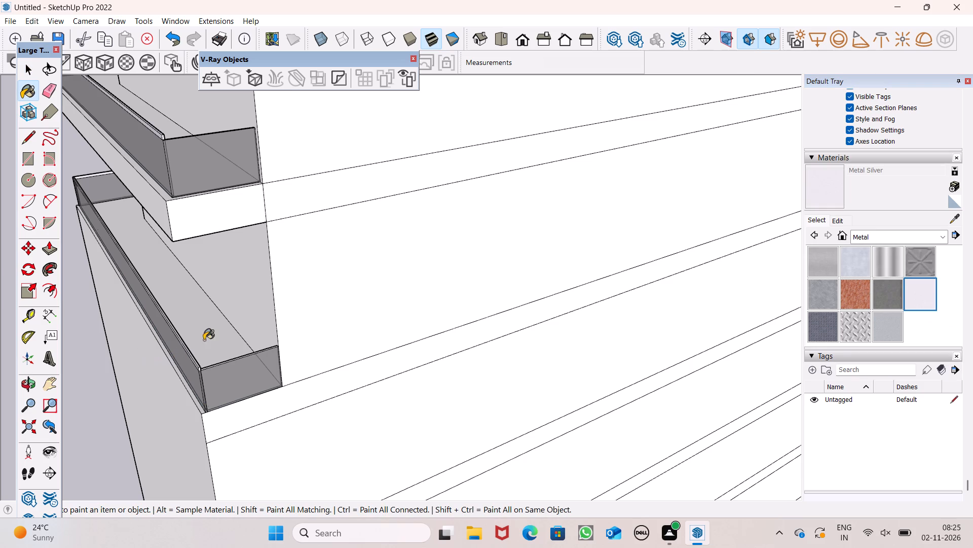
pyautogui.scroll(18, 232, 382)
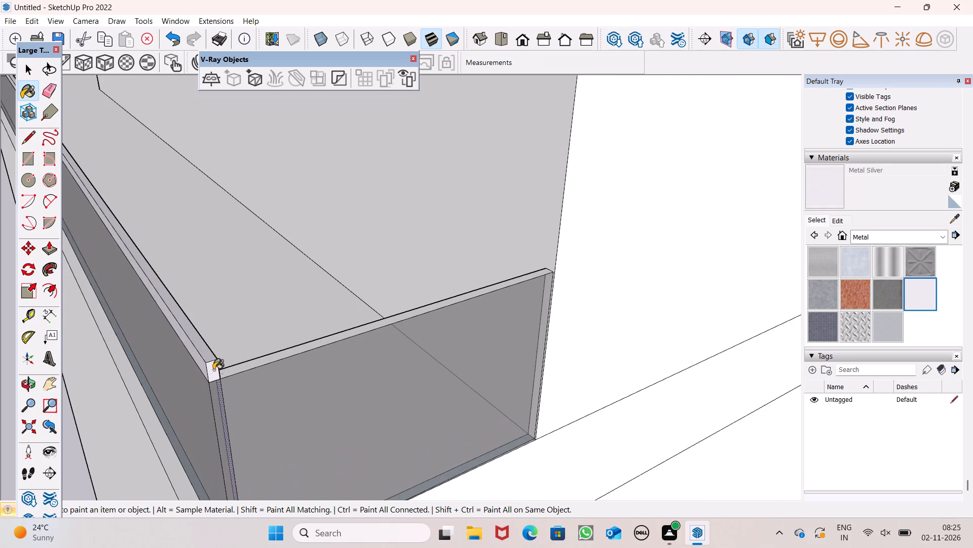
pyautogui.scroll(8, 228, 374)
pyautogui.click(226, 368)
# Paint the top face of the upper long balcony's side railing with Metal Silver.
pyautogui.scroll(-9, 197, 379)
pyautogui.scroll(-9, 170, 433)
pyautogui.scroll(-7, 238, 357)
pyautogui.scroll(-15, 198, 392)
pyautogui.scroll(-7, 225, 380)
pyautogui.scroll(4, 166, 246)
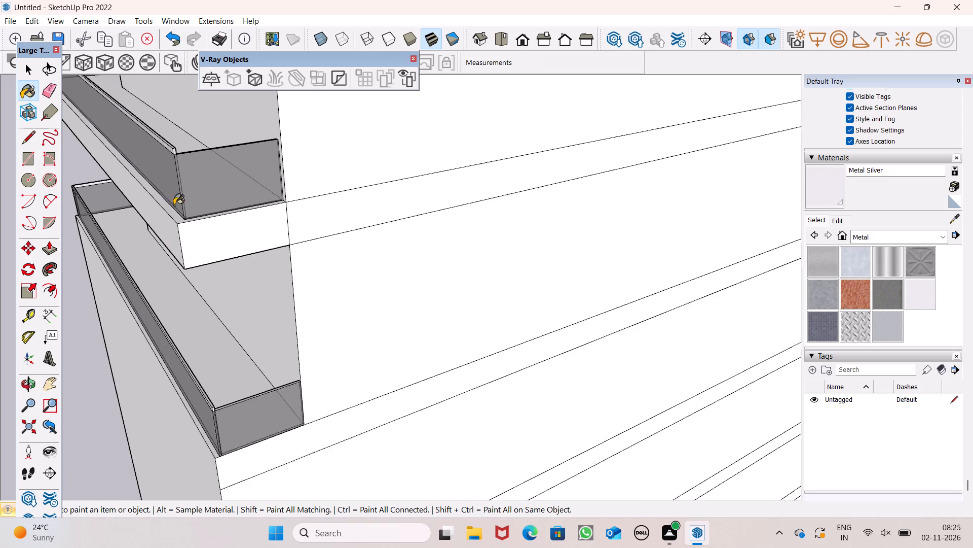
pyautogui.scroll(3, 174, 205)
pyautogui.scroll(8, 192, 92)
pyautogui.scroll(5, 176, 184)
pyautogui.scroll(-7, 201, 250)
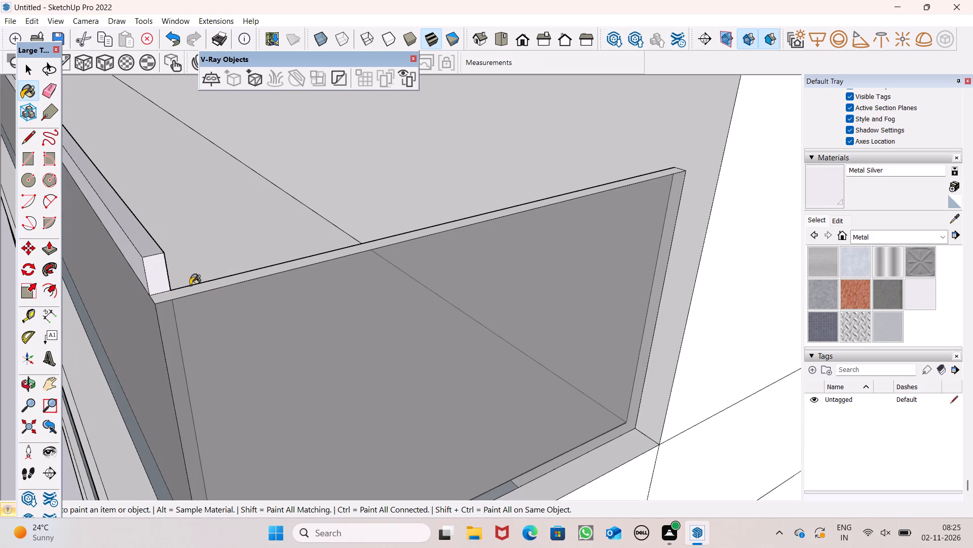
pyautogui.click(169, 291)
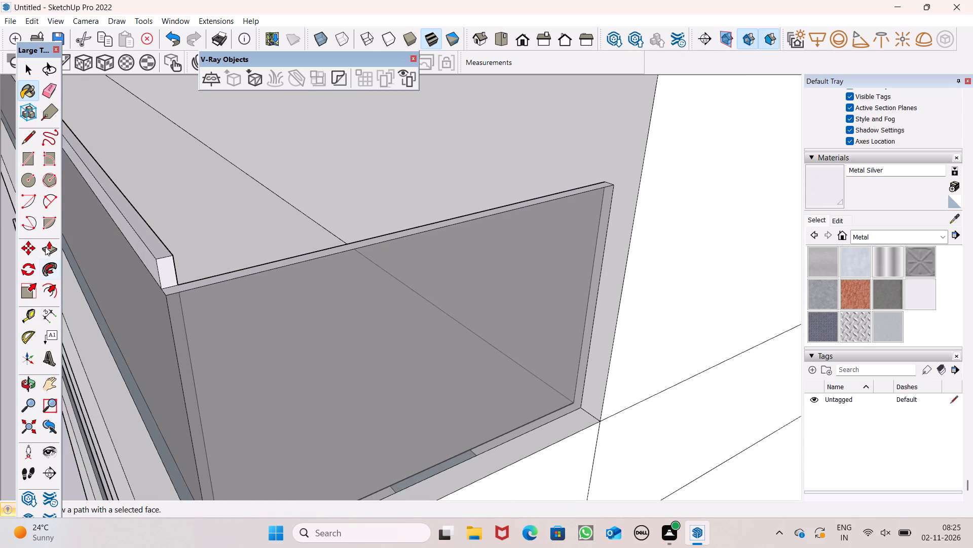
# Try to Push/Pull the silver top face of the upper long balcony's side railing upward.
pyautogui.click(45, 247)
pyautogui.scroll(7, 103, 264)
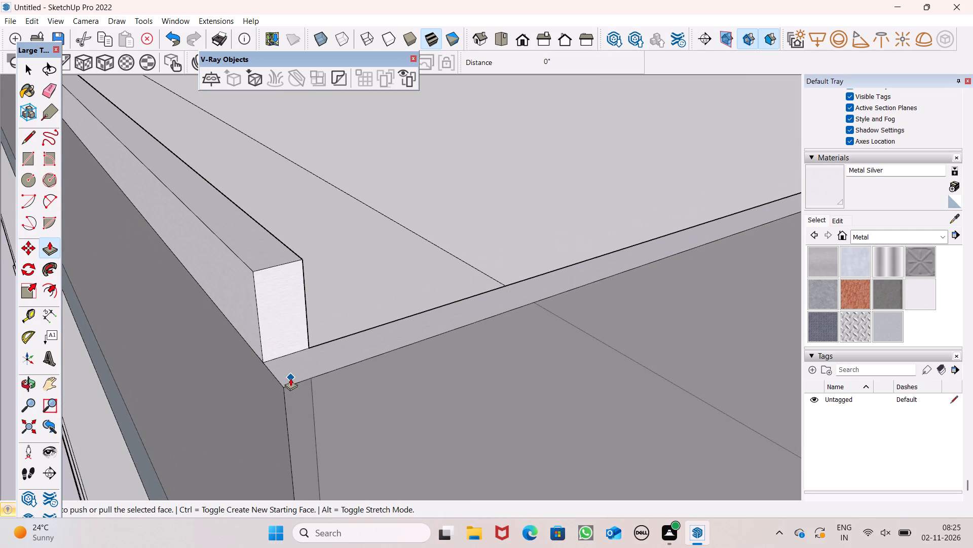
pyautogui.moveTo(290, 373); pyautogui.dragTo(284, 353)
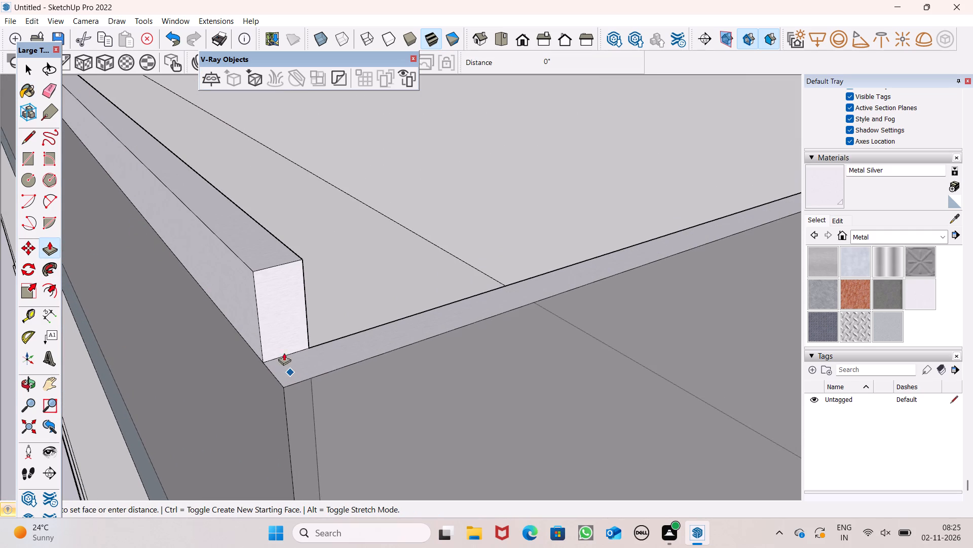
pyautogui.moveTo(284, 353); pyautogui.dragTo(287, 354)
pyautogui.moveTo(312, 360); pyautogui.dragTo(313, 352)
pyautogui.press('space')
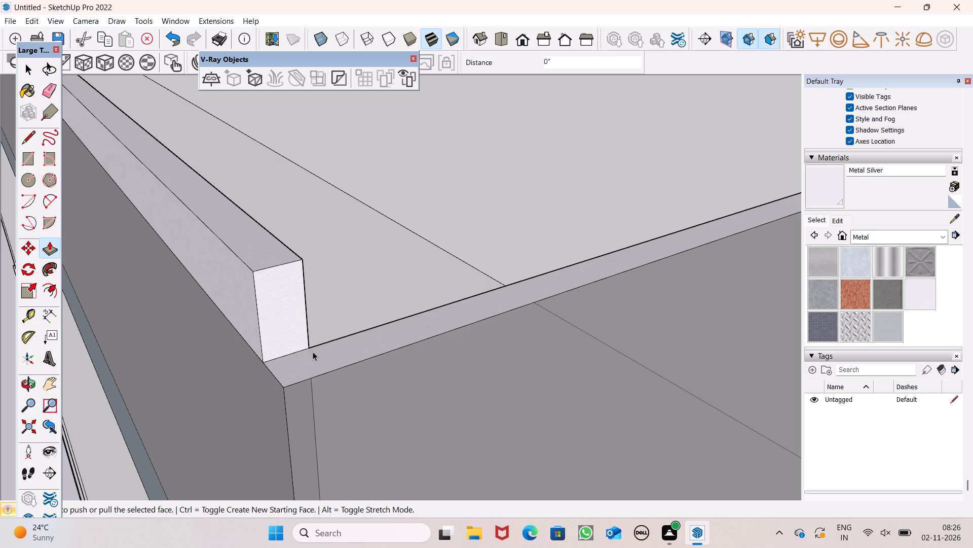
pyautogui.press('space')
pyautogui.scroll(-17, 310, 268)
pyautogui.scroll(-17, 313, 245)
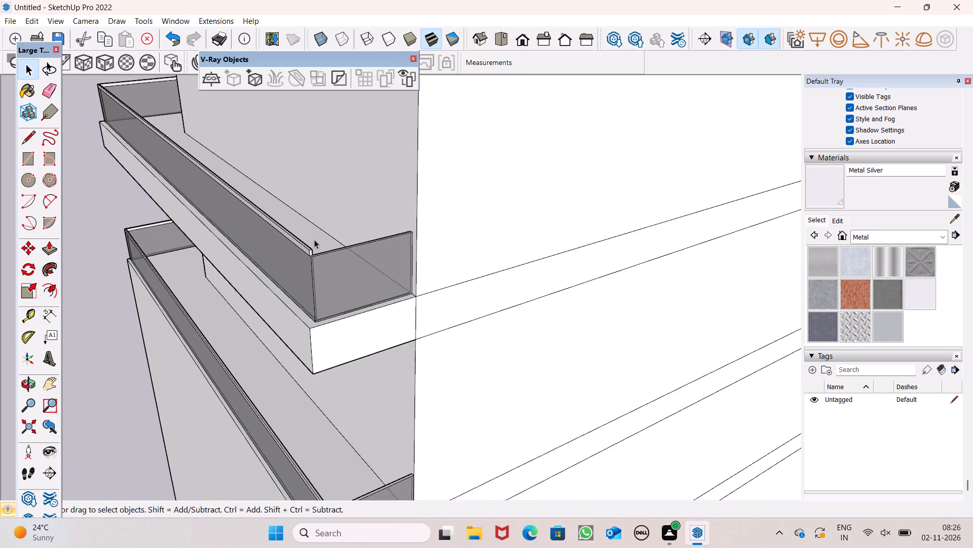
# Push/Pull the top face of the upper long balcony's short rear return railing up 4 inches, level with the adjoining silver handrail.
pyautogui.scroll(-8, 316, 238)
pyautogui.click(153, 204)
pyautogui.scroll(8, 239, 212)
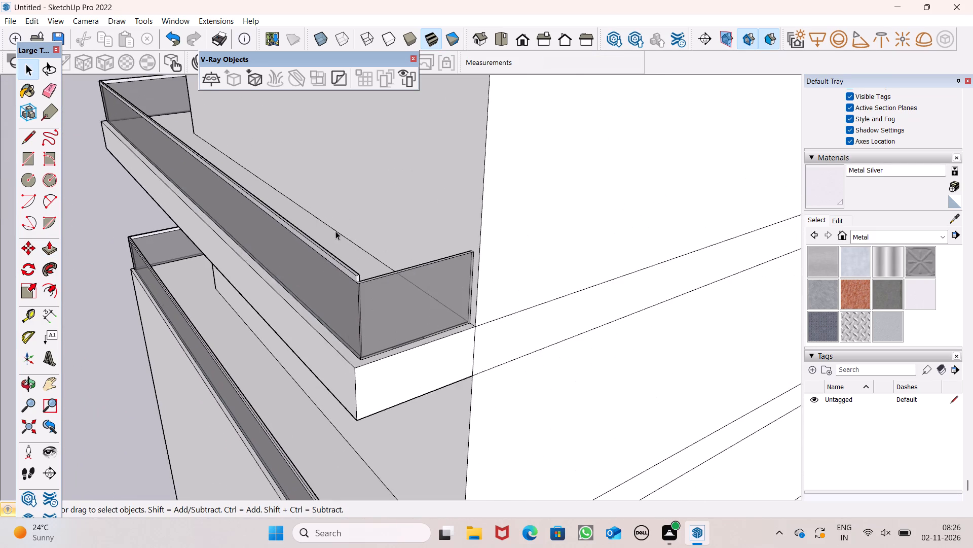
pyautogui.scroll(8, 340, 255)
pyautogui.scroll(9, 387, 283)
pyautogui.click(338, 422)
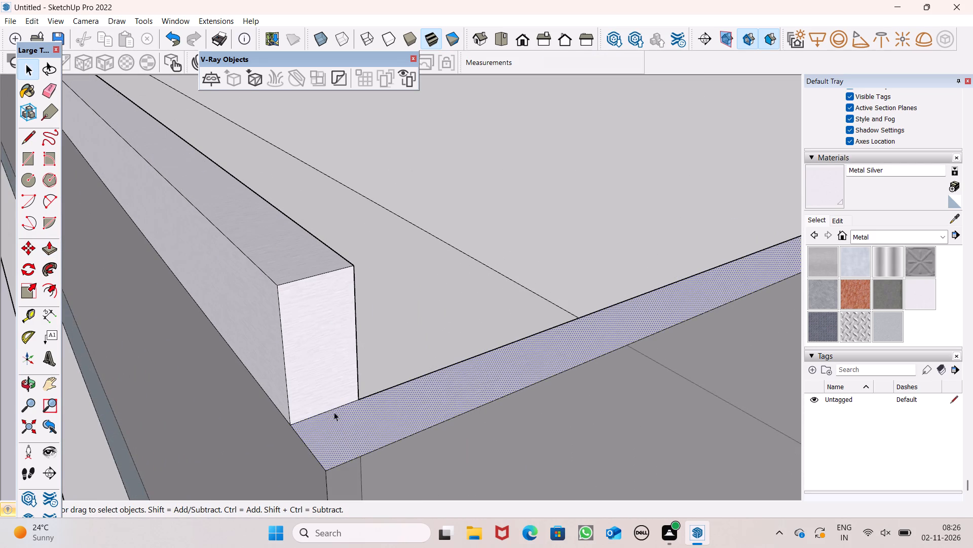
pyautogui.moveTo(41, 247); pyautogui.dragTo(45, 248)
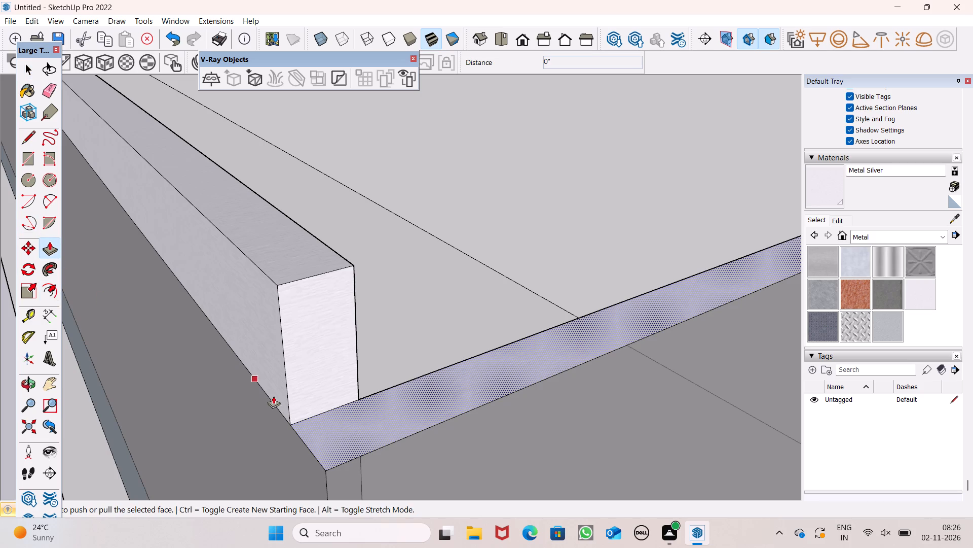
pyautogui.moveTo(332, 421); pyautogui.dragTo(313, 293)
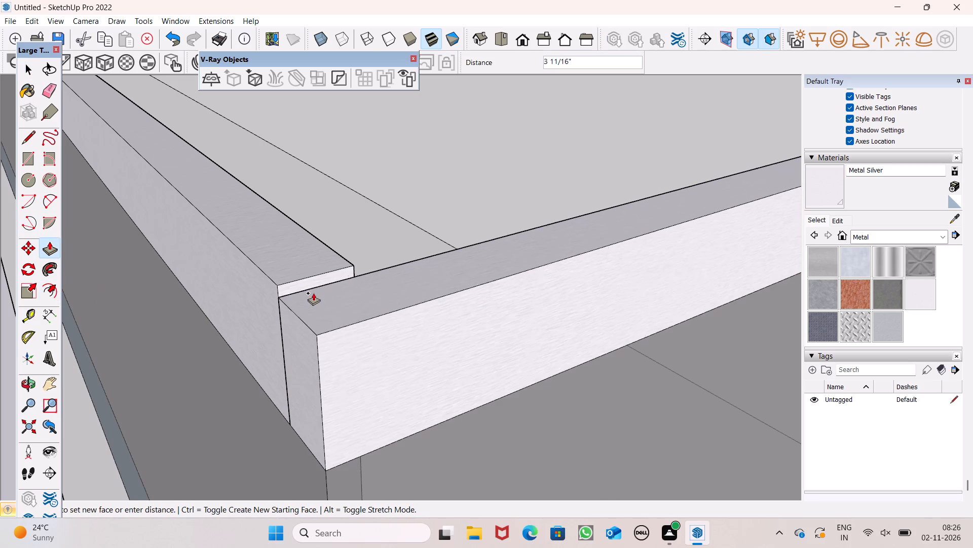
pyautogui.moveTo(313, 293); pyautogui.dragTo(283, 283)
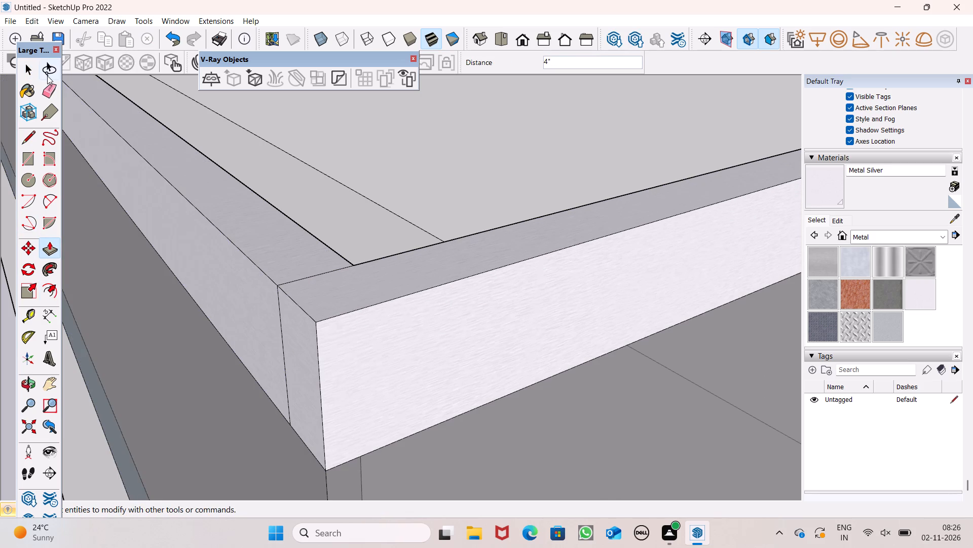
# Erase the leftover seam edges between the two silver handrails at the upper long balcony's rear corner.
pyautogui.click(53, 90)
pyautogui.moveTo(276, 366); pyautogui.dragTo(284, 336)
pyautogui.moveTo(304, 273); pyautogui.dragTo(323, 284)
pyautogui.scroll(-7, 329, 291)
pyautogui.moveTo(400, 317); pyautogui.dragTo(15, 339, button='middle')
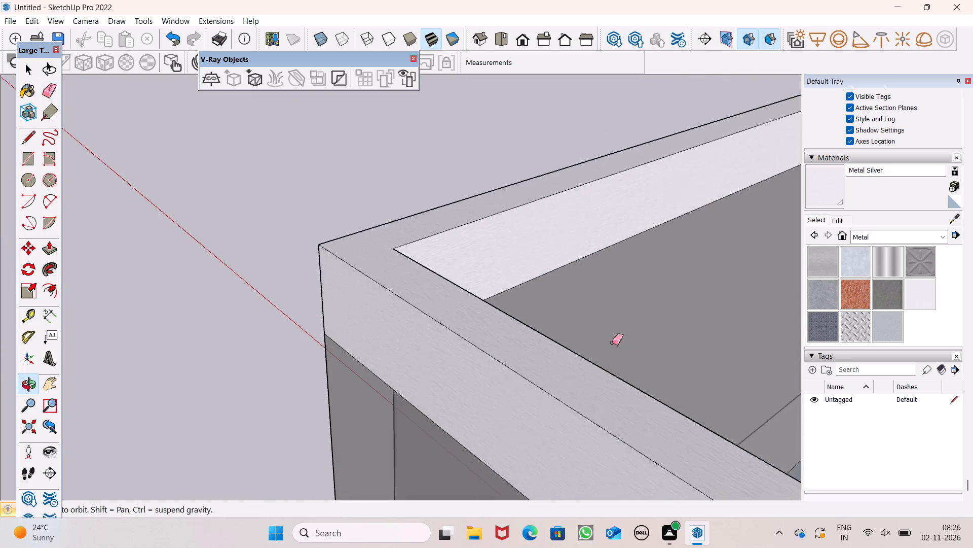
pyautogui.moveTo(622, 342); pyautogui.dragTo(719, 335, button='middle')
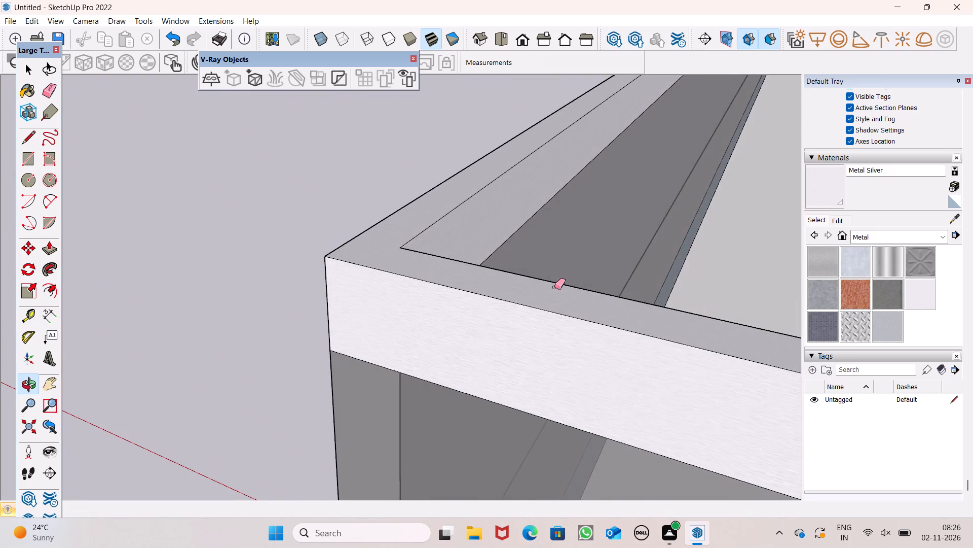
pyautogui.press('space')
# Push/Pull the top face of the lower long balcony's short rear return railing up 4 inches, level with the adjoining handrail.
pyautogui.scroll(-14, 472, 266)
pyautogui.scroll(1, 460, 242)
pyautogui.scroll(-7, 448, 233)
pyautogui.scroll(1, 444, 233)
pyautogui.scroll(-10, 444, 234)
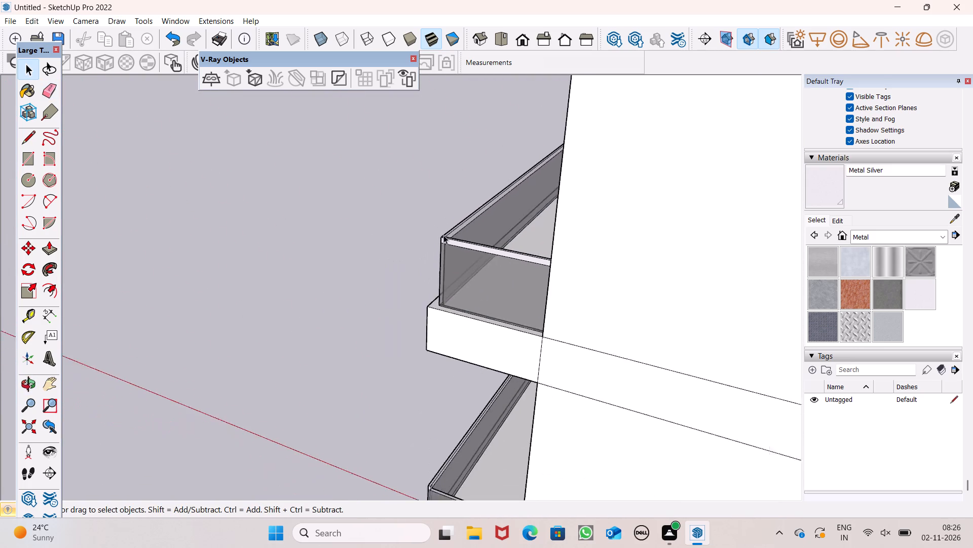
pyautogui.scroll(-2, 443, 235)
pyautogui.moveTo(451, 275); pyautogui.dragTo(633, 244, button='middle')
pyautogui.scroll(-4, 597, 258)
pyautogui.scroll(8, 613, 330)
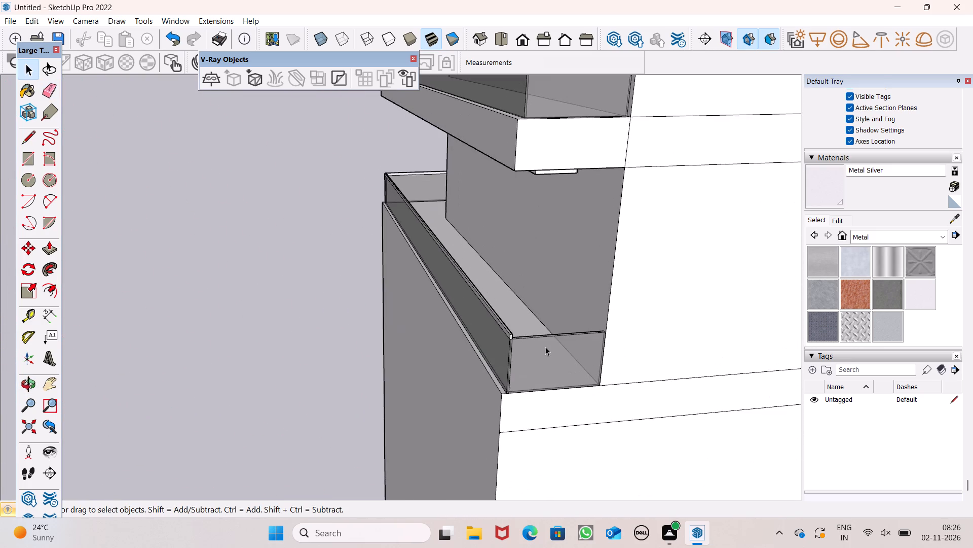
pyautogui.scroll(16, 545, 347)
pyautogui.scroll(7, 420, 289)
pyautogui.scroll(-4, 403, 302)
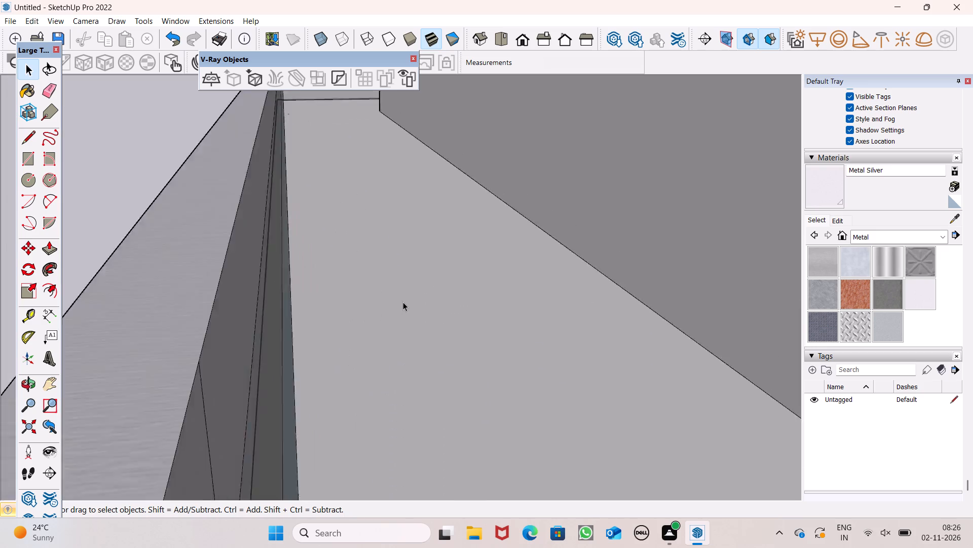
pyautogui.scroll(-3, 403, 302)
pyautogui.moveTo(405, 313); pyautogui.dragTo(357, 405, button='middle')
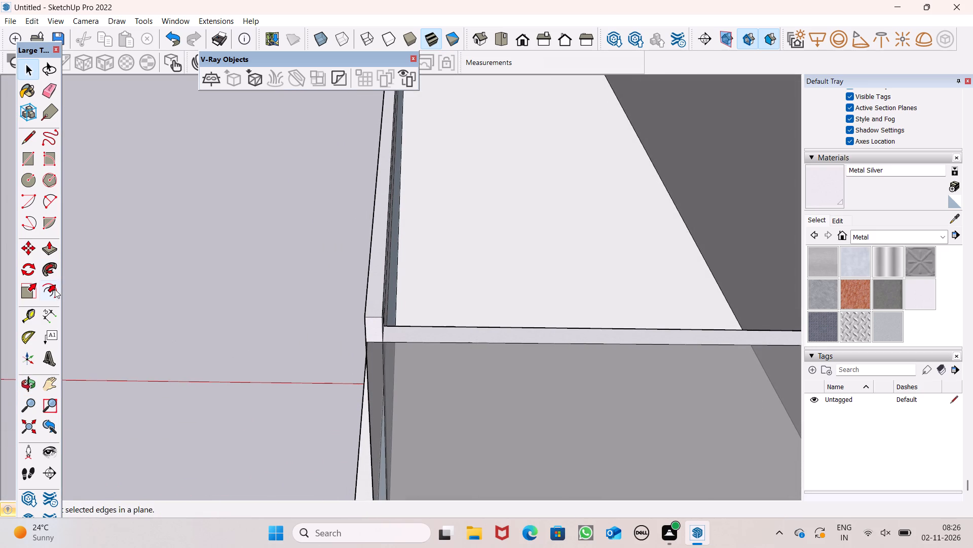
pyautogui.click(58, 248)
pyautogui.scroll(7, 249, 308)
pyautogui.scroll(-7, 263, 310)
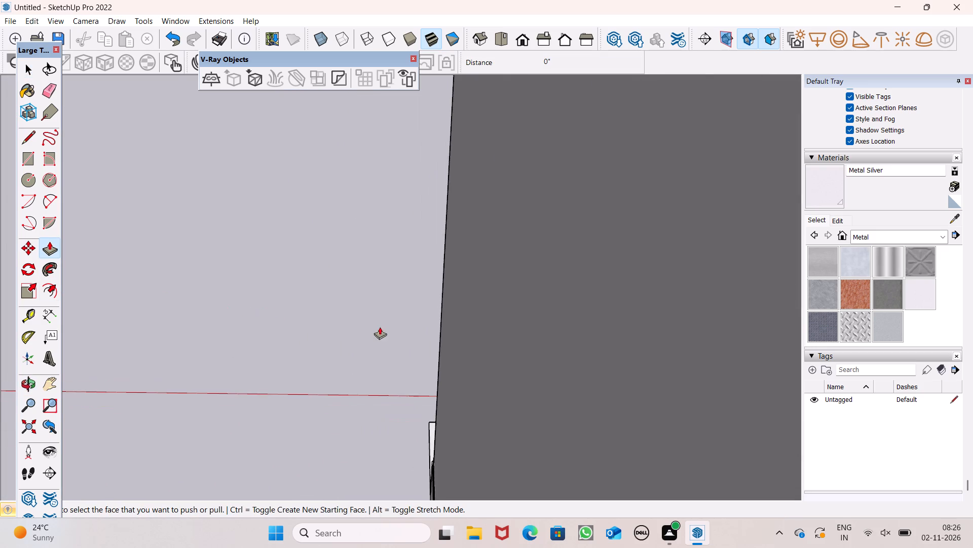
pyautogui.scroll(-6, 380, 328)
pyautogui.scroll(-6, 326, 294)
pyautogui.scroll(6, 369, 322)
pyautogui.scroll(7, 408, 281)
pyautogui.scroll(2, 317, 314)
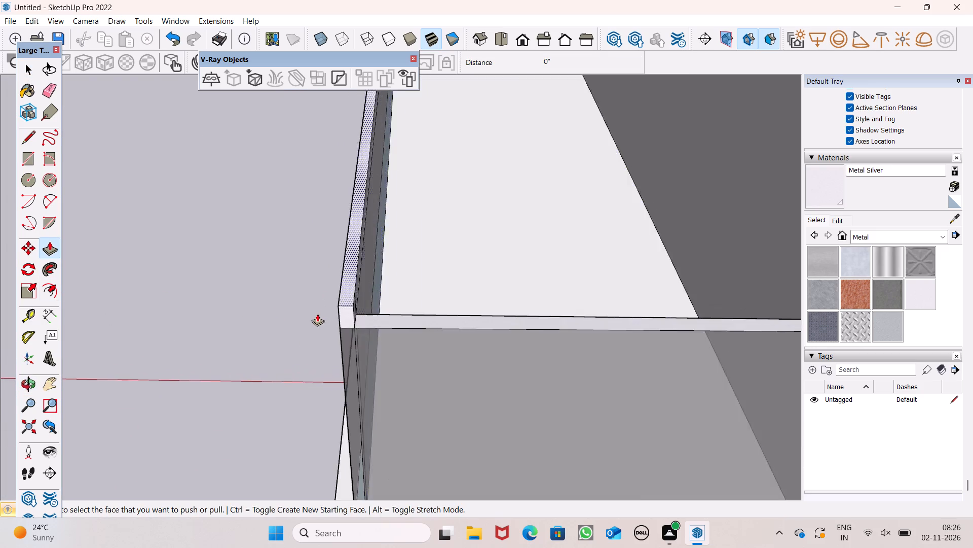
pyautogui.scroll(6, 317, 314)
pyautogui.scroll(-6, 325, 307)
pyautogui.scroll(-7, 424, 326)
pyautogui.scroll(6, 484, 324)
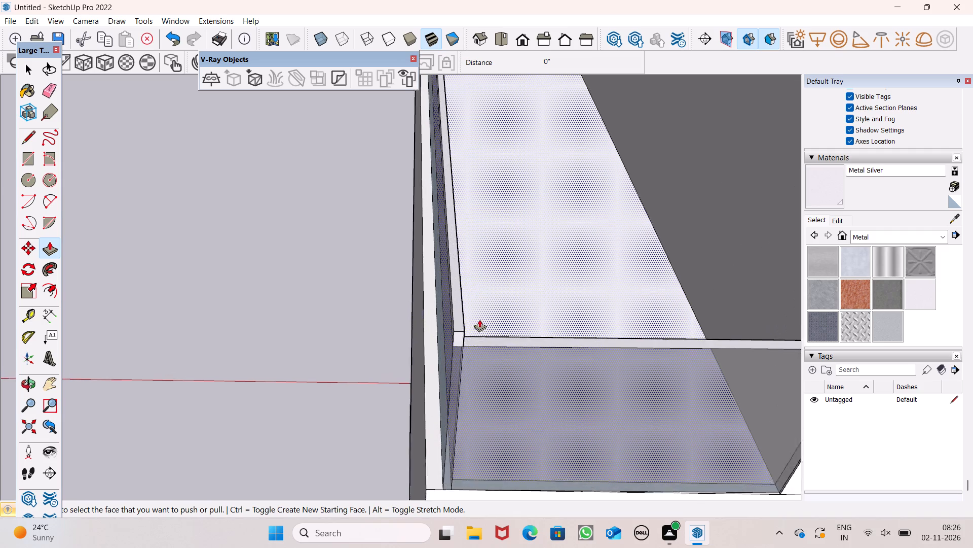
pyautogui.scroll(14, 469, 323)
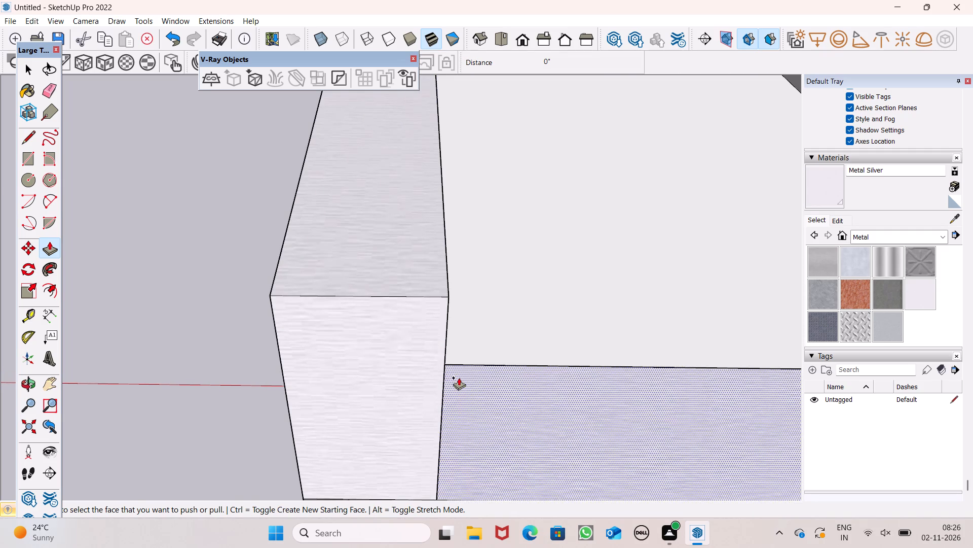
pyautogui.moveTo(459, 378); pyautogui.dragTo(434, 292)
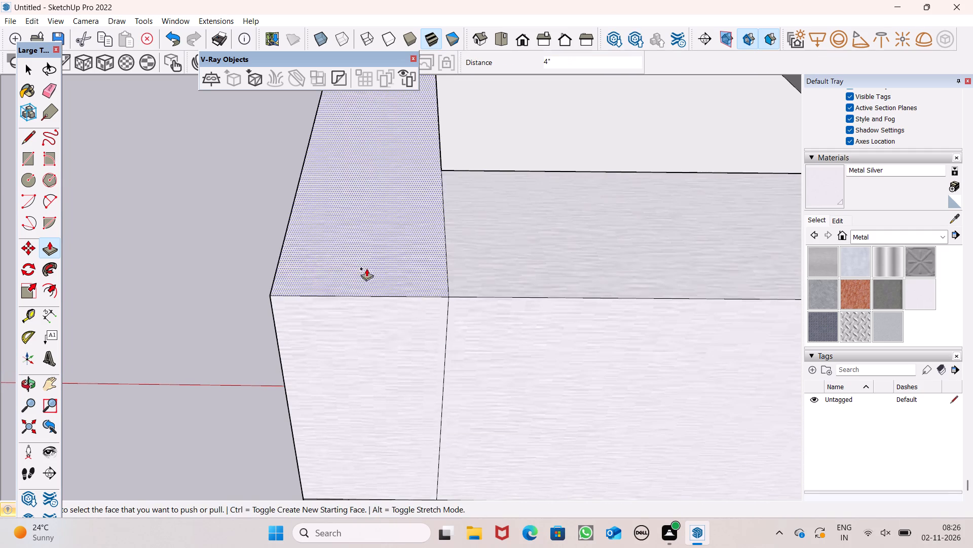
# Erase the seam edges on the top and outer faces of the handrail corner on the lower long balcony.
pyautogui.press('space')
pyautogui.click(48, 90)
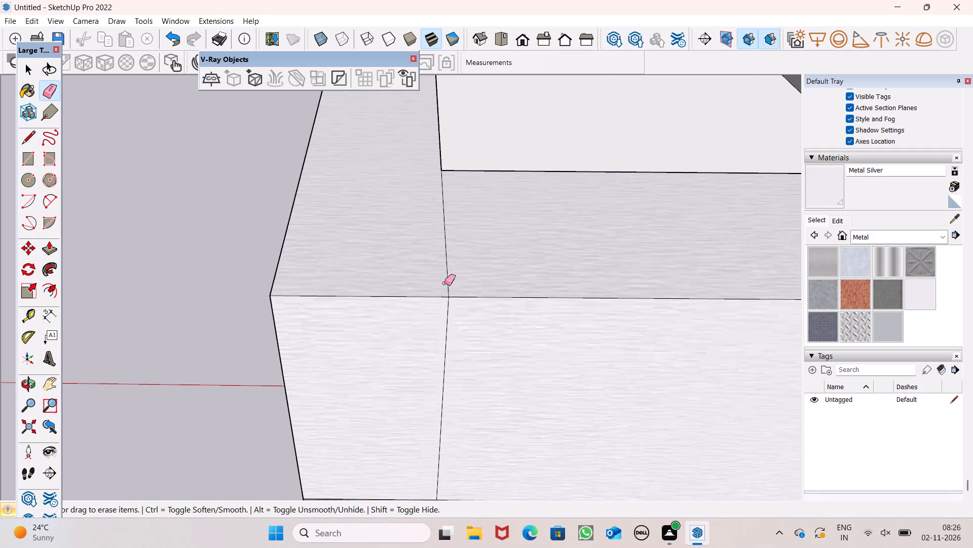
pyautogui.moveTo(499, 270); pyautogui.dragTo(434, 262)
pyautogui.moveTo(498, 352); pyautogui.dragTo(400, 351)
pyautogui.moveTo(452, 329); pyautogui.dragTo(443, 331)
pyautogui.scroll(-6, 540, 272)
pyautogui.moveTo(616, 316); pyautogui.dragTo(74, 351, button='middle')
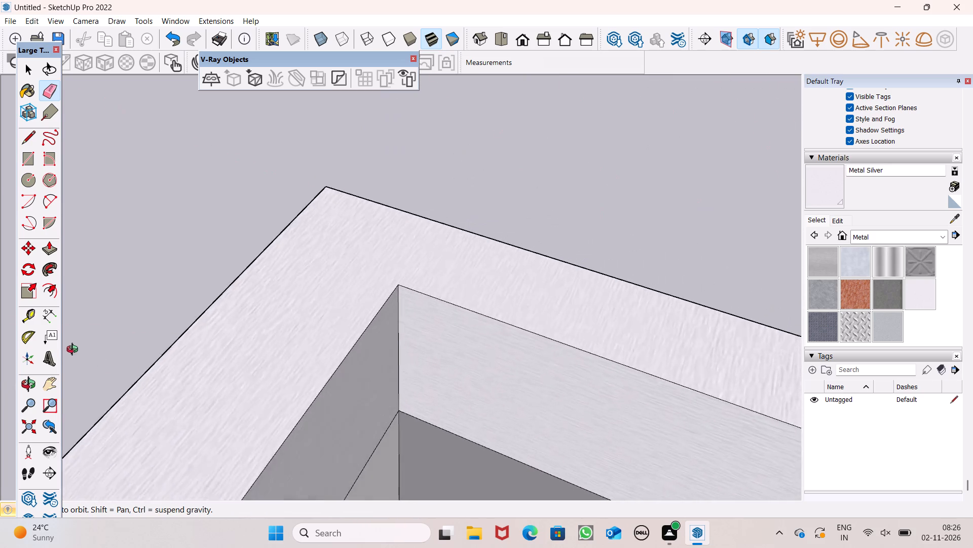
pyautogui.moveTo(74, 351); pyautogui.dragTo(616, 347, button='middle')
pyautogui.scroll(1, 617, 346)
pyautogui.scroll(-6, 528, 315)
pyautogui.scroll(-11, 495, 352)
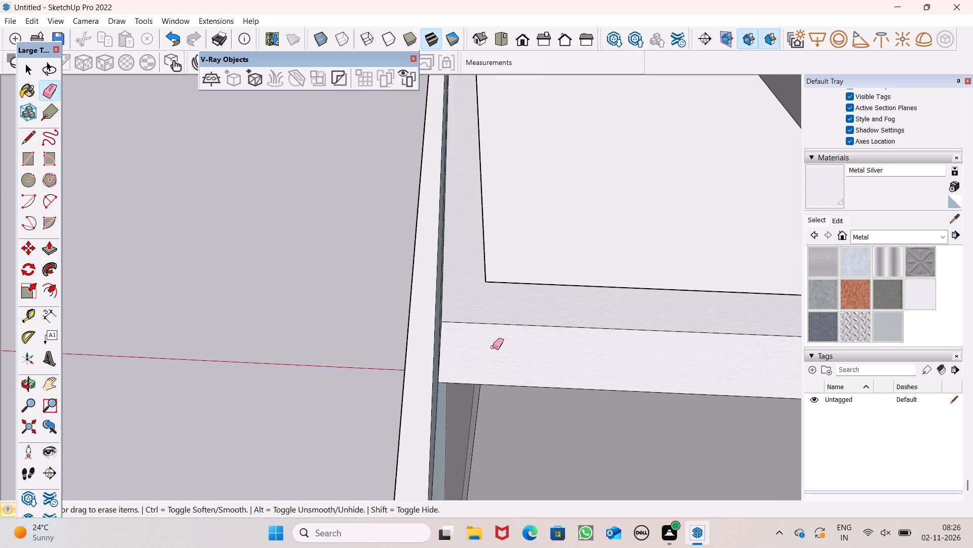
pyautogui.scroll(-2, 493, 347)
pyautogui.moveTo(418, 367); pyautogui.dragTo(701, 321, button='middle')
pyautogui.scroll(-13, 634, 326)
pyautogui.press('space')
# Erase the horizontal floor lines and the stray upper dividing edges across the building's blank rear wall.
pyautogui.scroll(-3, 595, 338)
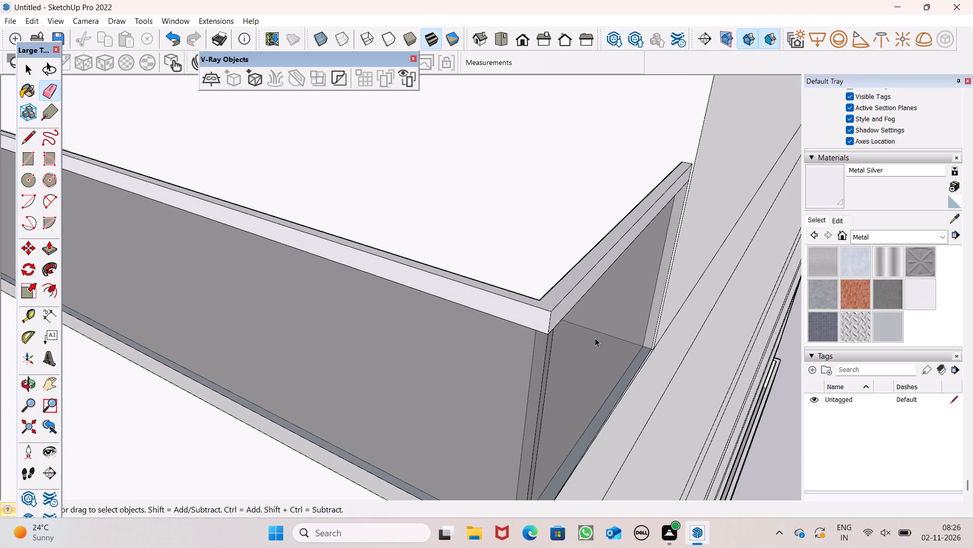
pyautogui.scroll(-5, 595, 338)
pyautogui.scroll(-17, 593, 316)
pyautogui.scroll(-20, 560, 311)
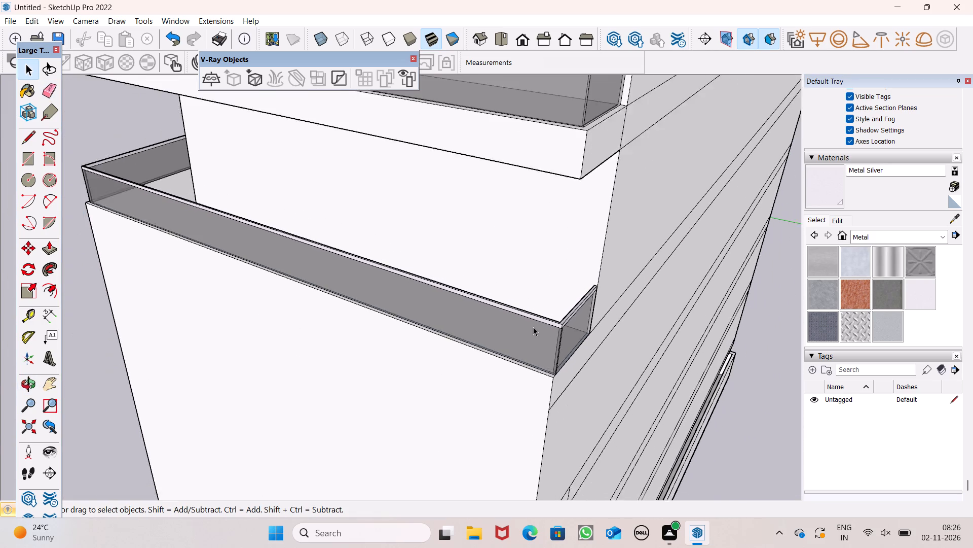
pyautogui.scroll(-16, 510, 297)
pyautogui.scroll(-3, 469, 294)
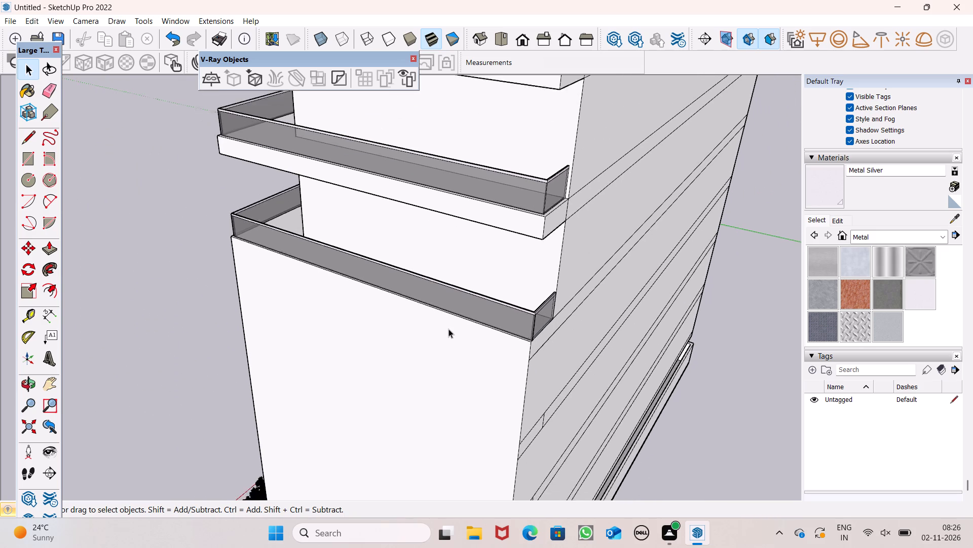
pyautogui.scroll(-16, 442, 329)
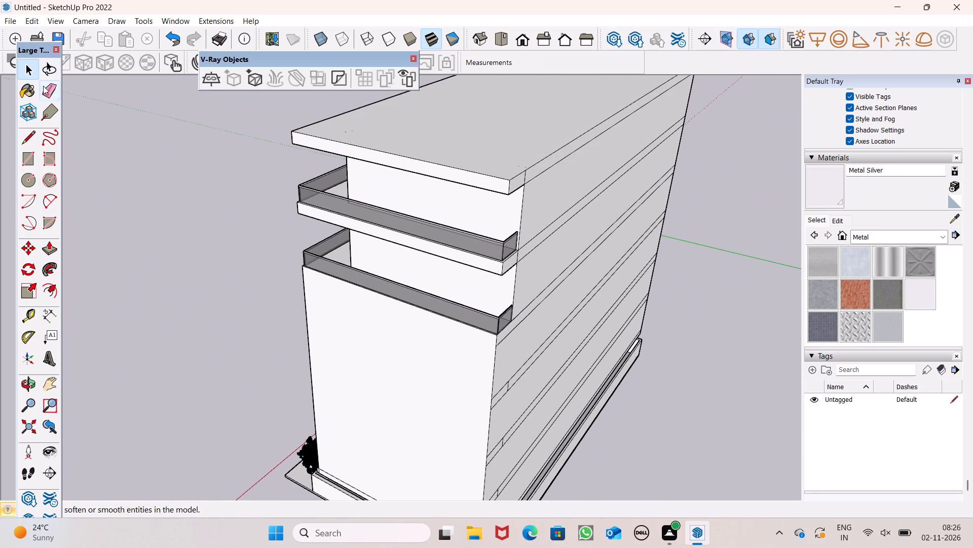
pyautogui.click(43, 86)
pyautogui.scroll(-2, 552, 282)
pyautogui.moveTo(556, 286); pyautogui.dragTo(443, 235, button='middle')
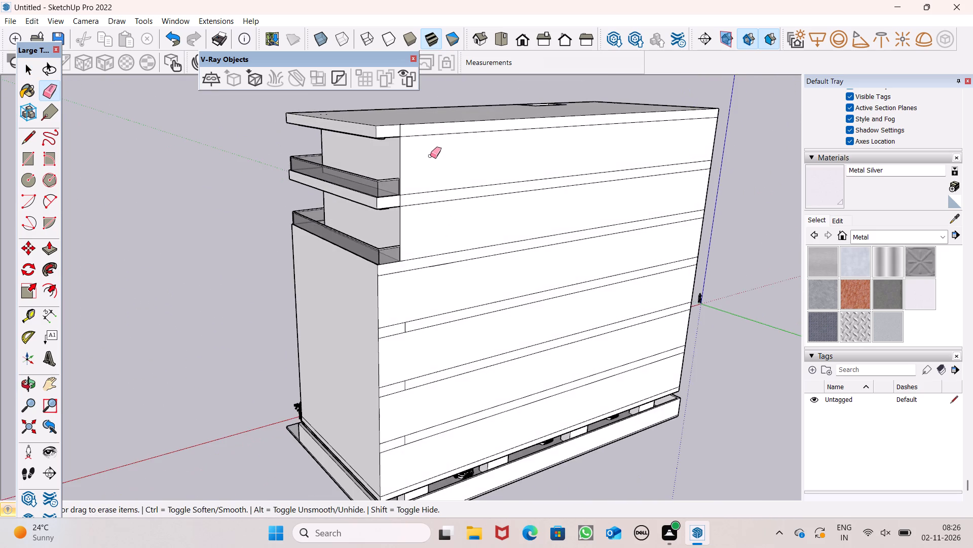
pyautogui.scroll(5, 423, 152)
pyautogui.moveTo(394, 125); pyautogui.dragTo(427, 147)
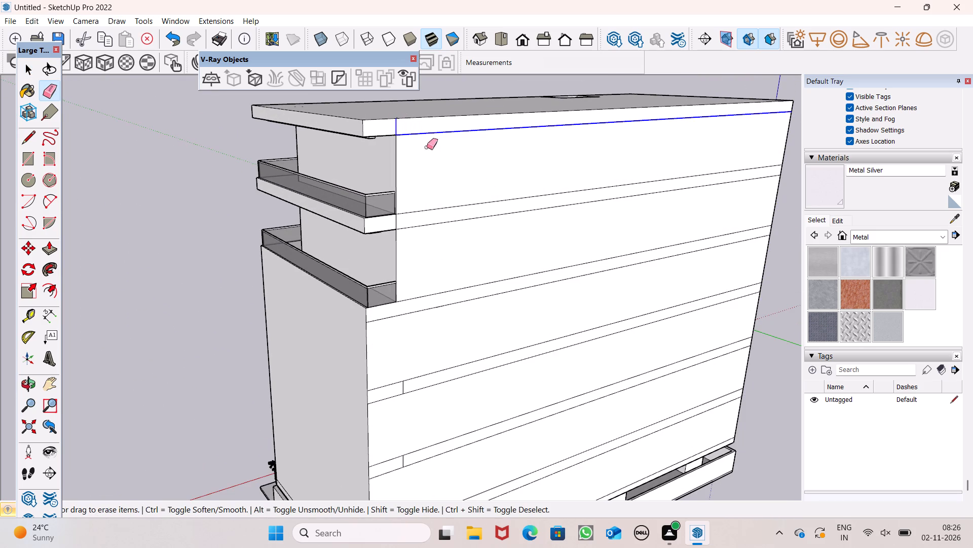
pyautogui.moveTo(427, 147); pyautogui.dragTo(531, 499)
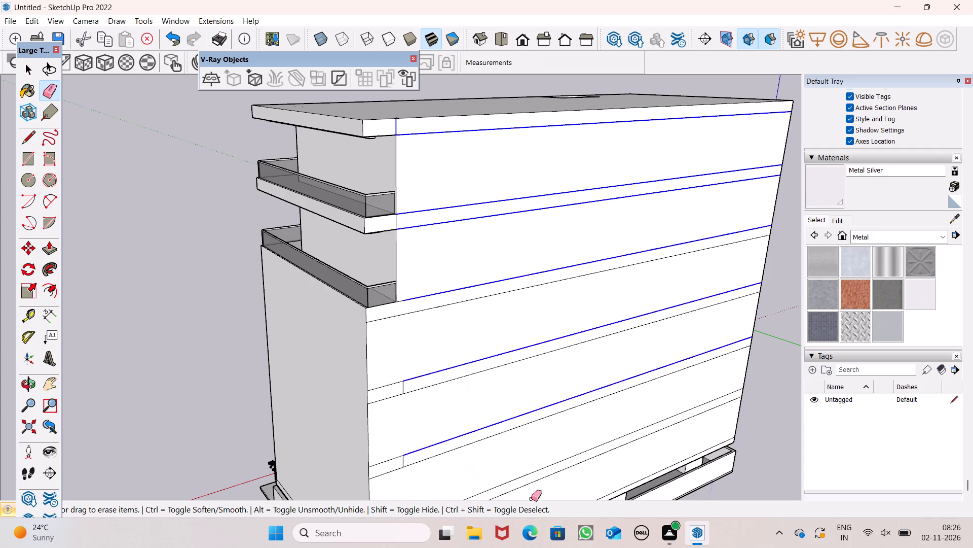
pyautogui.moveTo(531, 499); pyautogui.dragTo(425, 383)
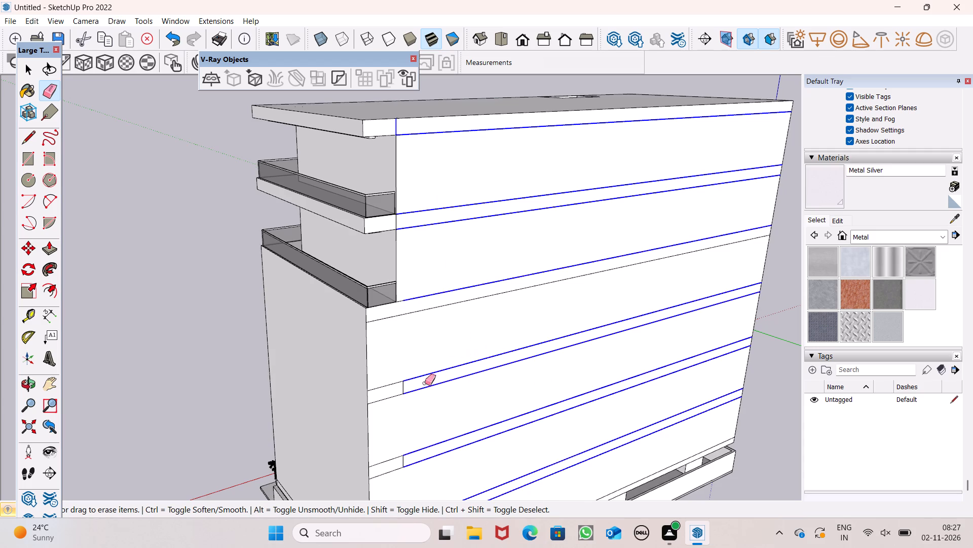
pyautogui.moveTo(425, 383); pyautogui.dragTo(416, 325)
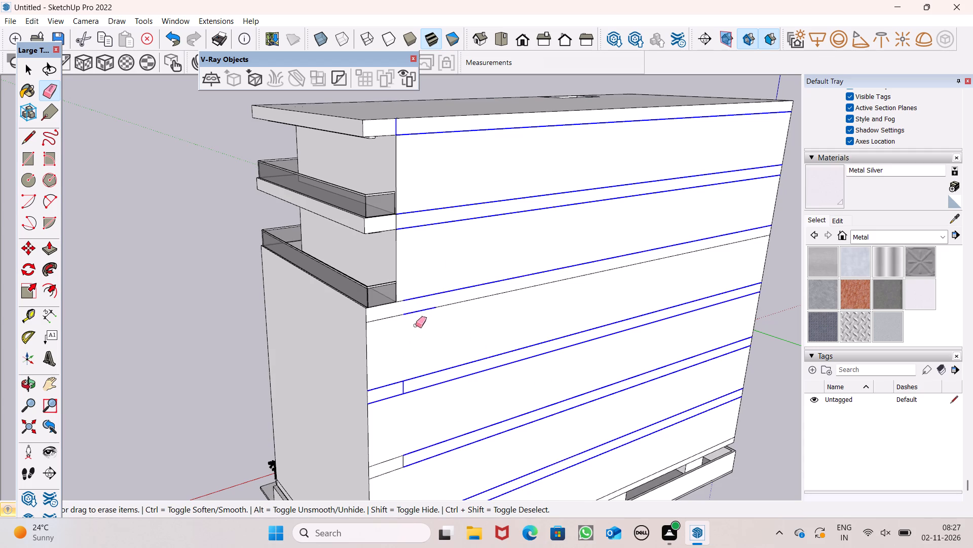
pyautogui.moveTo(416, 325); pyautogui.dragTo(394, 320)
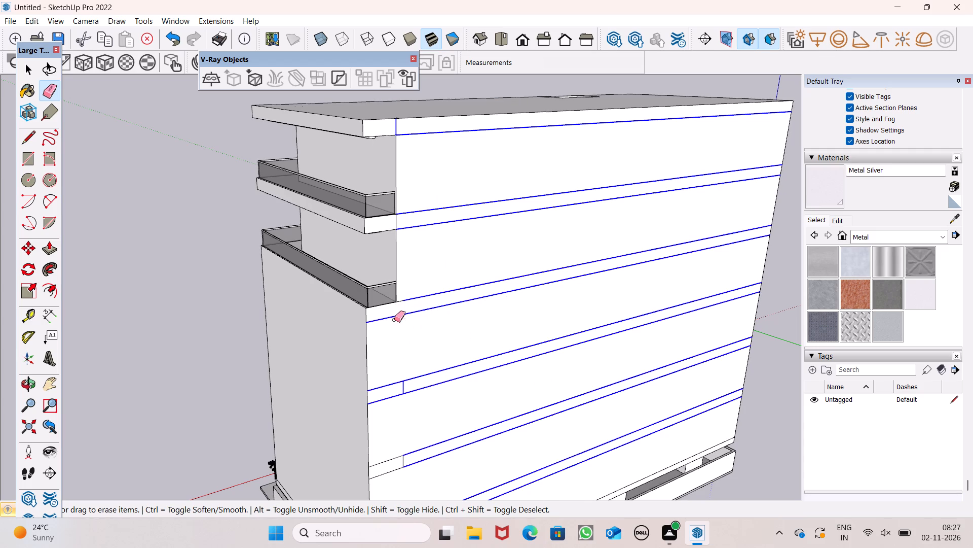
pyautogui.moveTo(394, 320); pyautogui.dragTo(440, 298)
# Inspect the whole building from the front, the side and the rear corner.
pyautogui.scroll(-7, 550, 297)
pyautogui.moveTo(461, 442); pyautogui.dragTo(964, 358, button='middle')
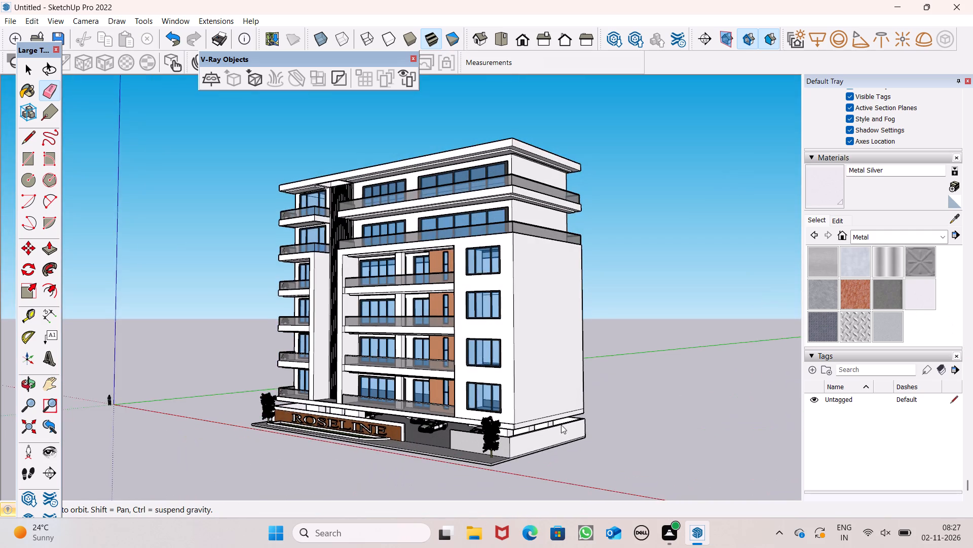
pyautogui.moveTo(561, 426); pyautogui.dragTo(736, 378, button='middle')
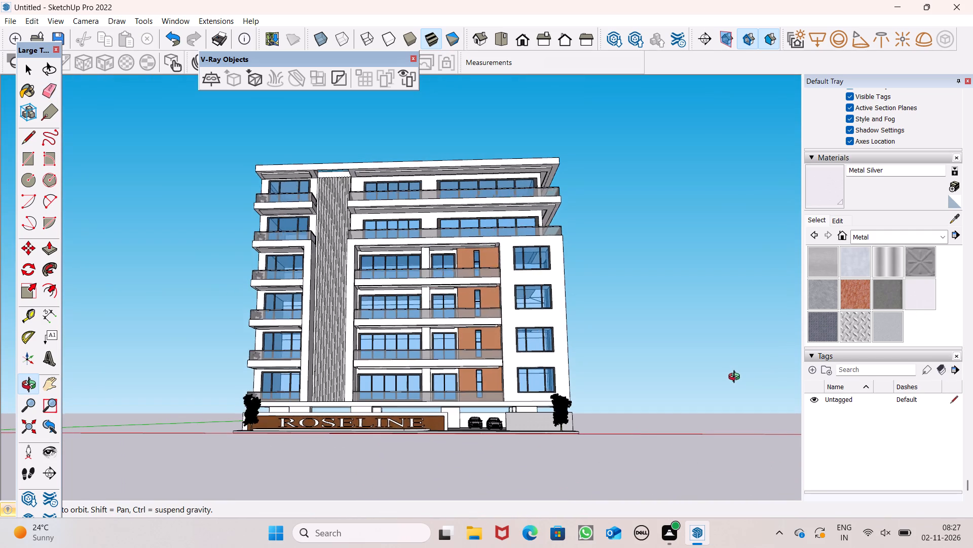
pyautogui.moveTo(736, 378); pyautogui.dragTo(627, 475, button='middle')
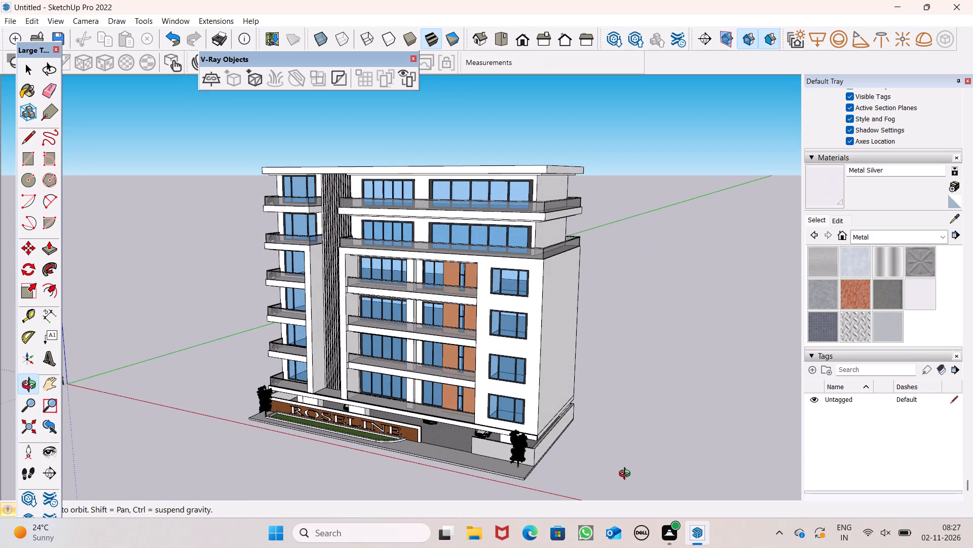
pyautogui.moveTo(627, 475); pyautogui.dragTo(433, 428, button='middle')
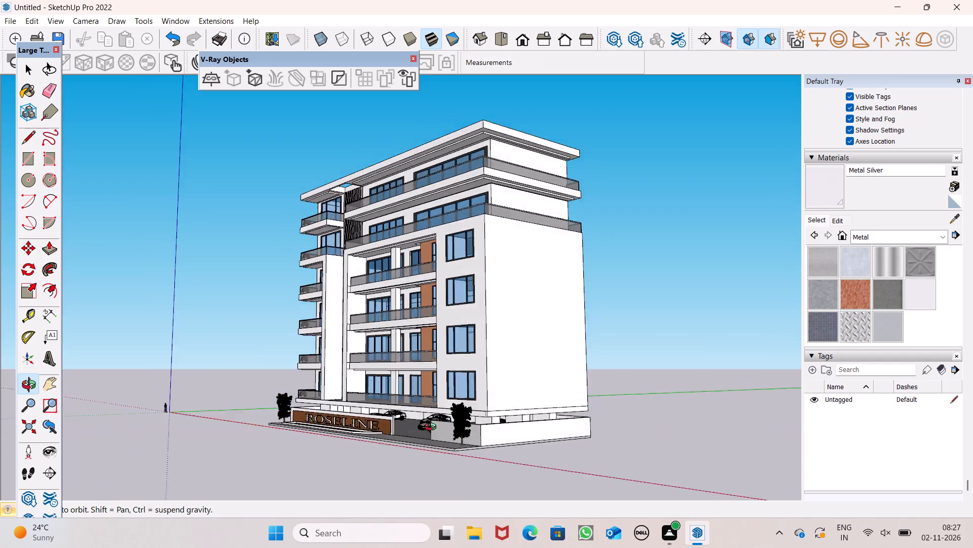
pyautogui.moveTo(433, 428); pyautogui.dragTo(232, 457, button='middle')
pyautogui.scroll(2, 404, 464)
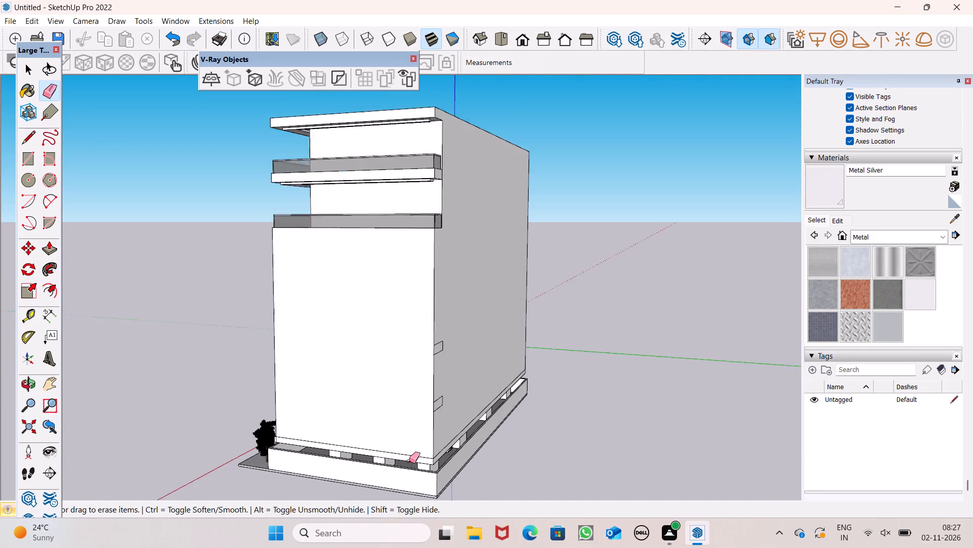
# Erase the two small rectangular outlines near the corner of the building's blank rear wall.
pyautogui.scroll(3, 409, 461)
pyautogui.scroll(1, 483, 438)
pyautogui.moveTo(483, 438); pyautogui.dragTo(372, 453, button='middle')
pyautogui.scroll(6, 334, 396)
pyautogui.moveTo(245, 273); pyautogui.dragTo(245, 296)
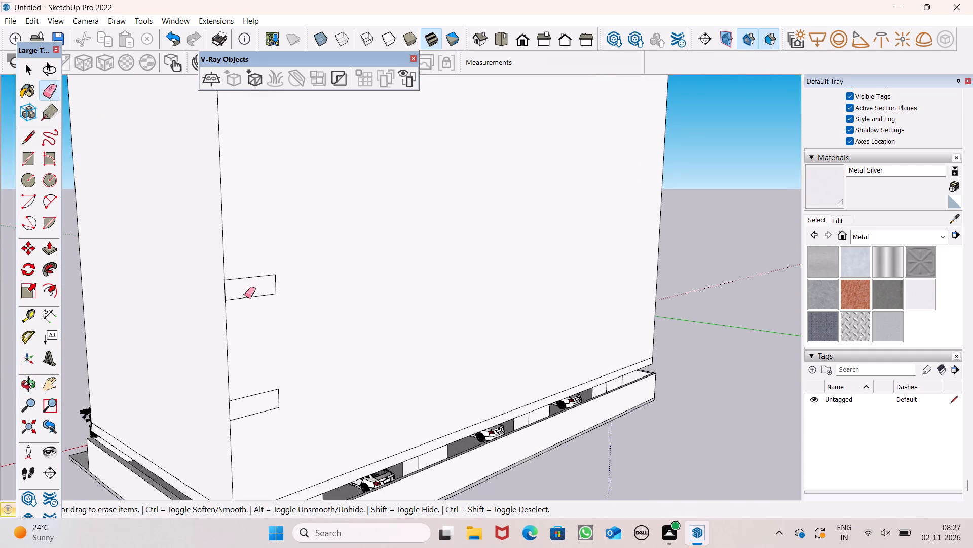
pyautogui.moveTo(245, 296); pyautogui.dragTo(269, 295)
pyautogui.moveTo(257, 390); pyautogui.dragTo(261, 421)
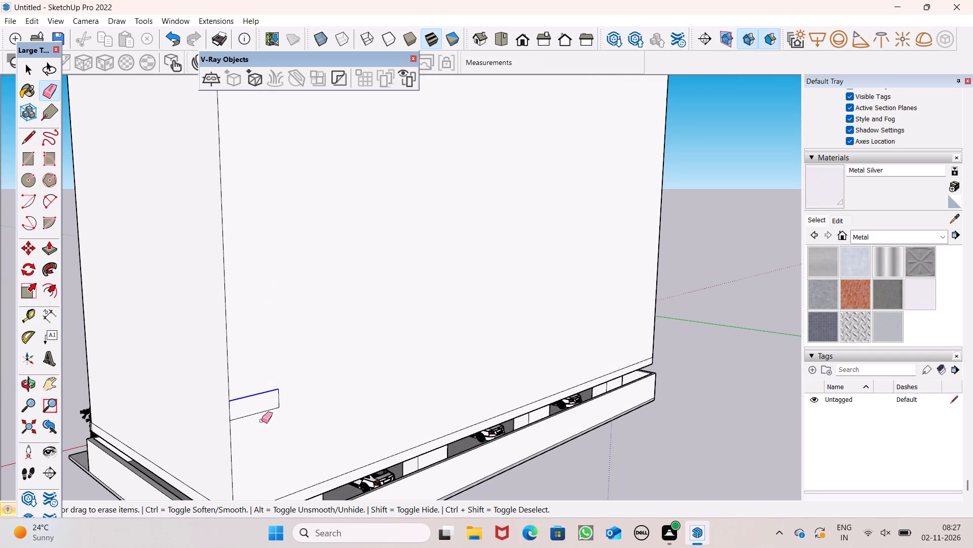
pyautogui.moveTo(261, 421); pyautogui.dragTo(276, 401)
# Inspect the cleaned rear wall, the side walls and the roof, coming around to the front facade.
pyautogui.scroll(-11, 373, 366)
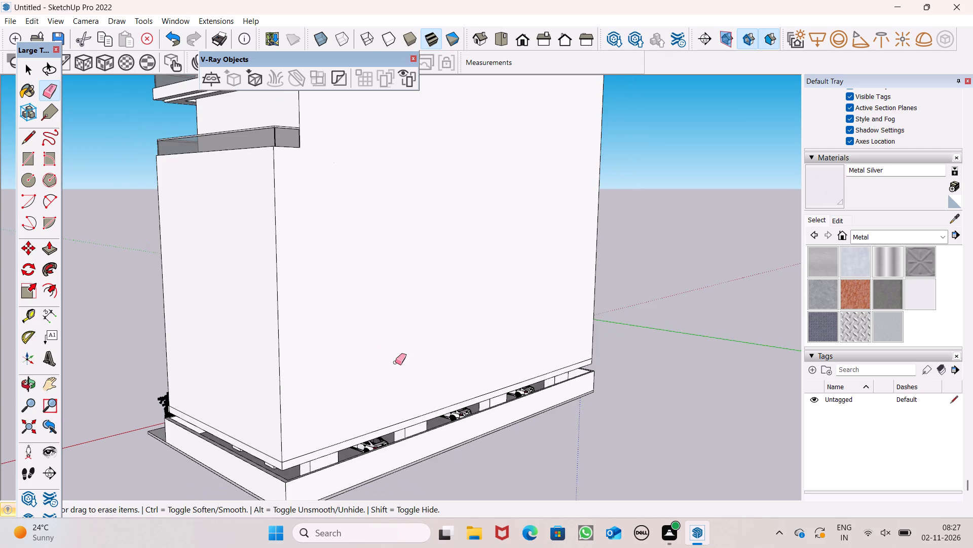
pyautogui.moveTo(395, 362); pyautogui.dragTo(364, 377, button='middle')
pyautogui.scroll(1, 395, 362)
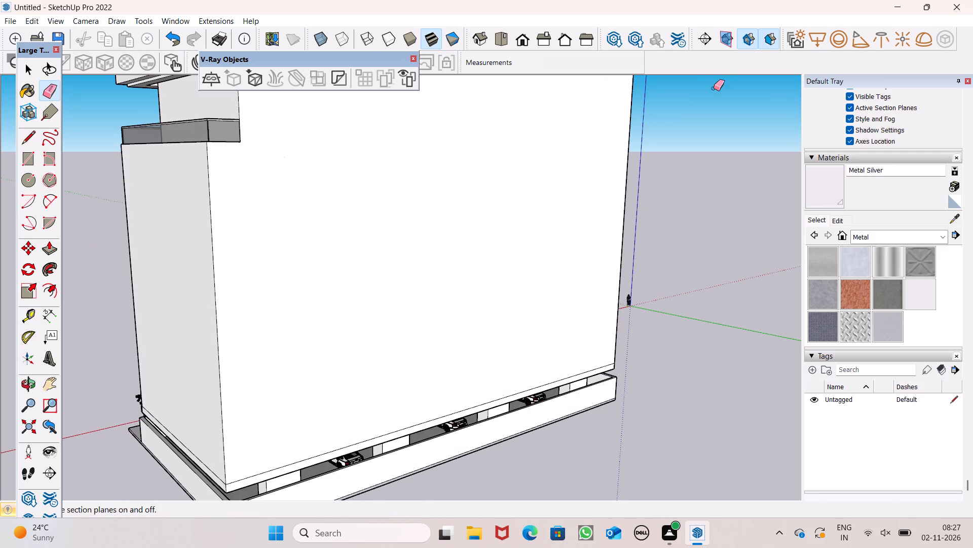
pyautogui.scroll(-5, 526, 193)
pyautogui.moveTo(575, 218); pyautogui.dragTo(331, 269, button='middle')
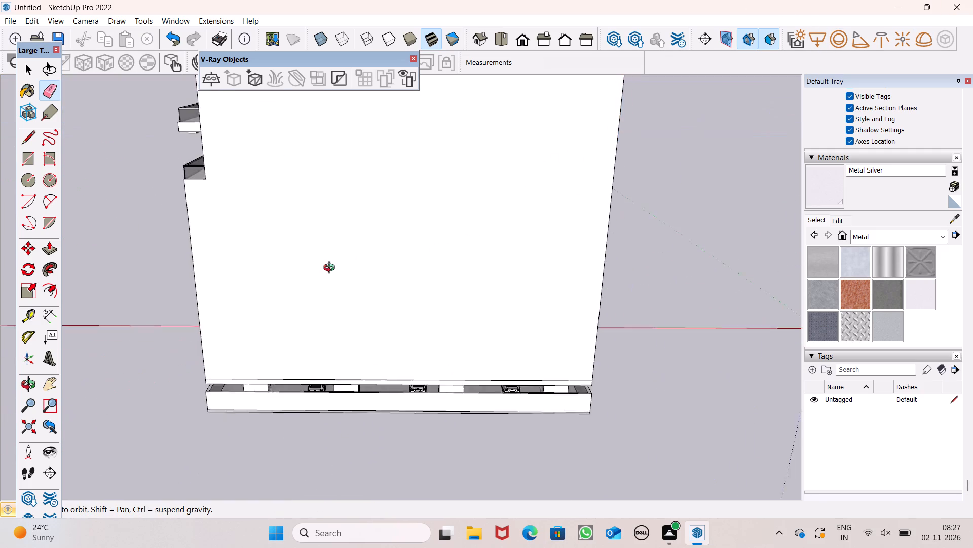
pyautogui.moveTo(331, 269); pyautogui.dragTo(181, 263, button='middle')
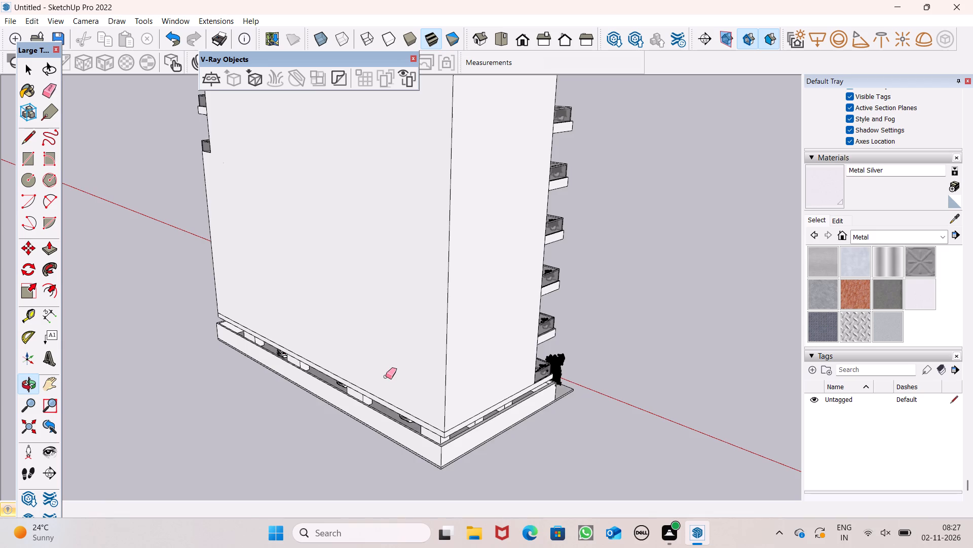
pyautogui.scroll(-3, 386, 376)
pyautogui.scroll(-4, 521, 373)
pyautogui.moveTo(529, 372); pyautogui.dragTo(328, 374, button='middle')
pyautogui.scroll(-1, 382, 383)
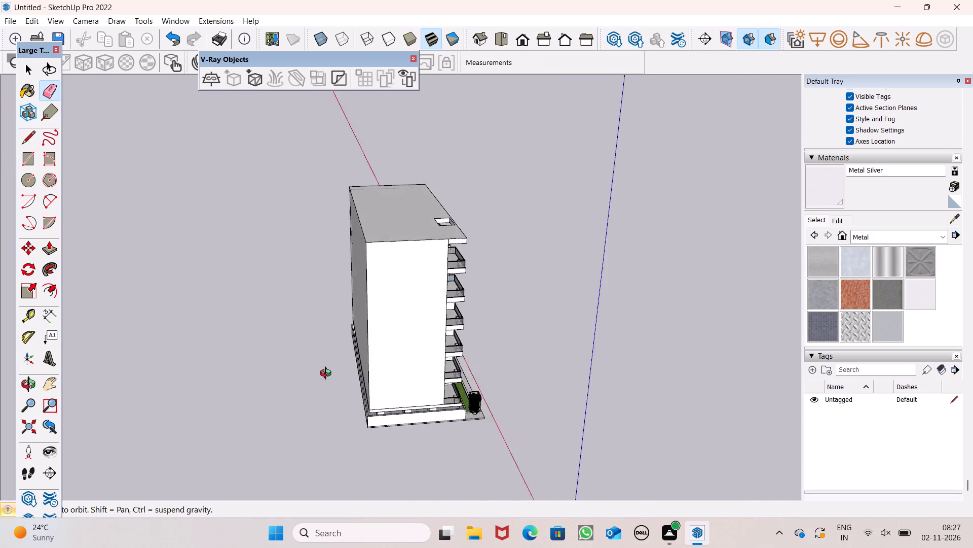
pyautogui.moveTo(328, 374); pyautogui.dragTo(95, 301, button='middle')
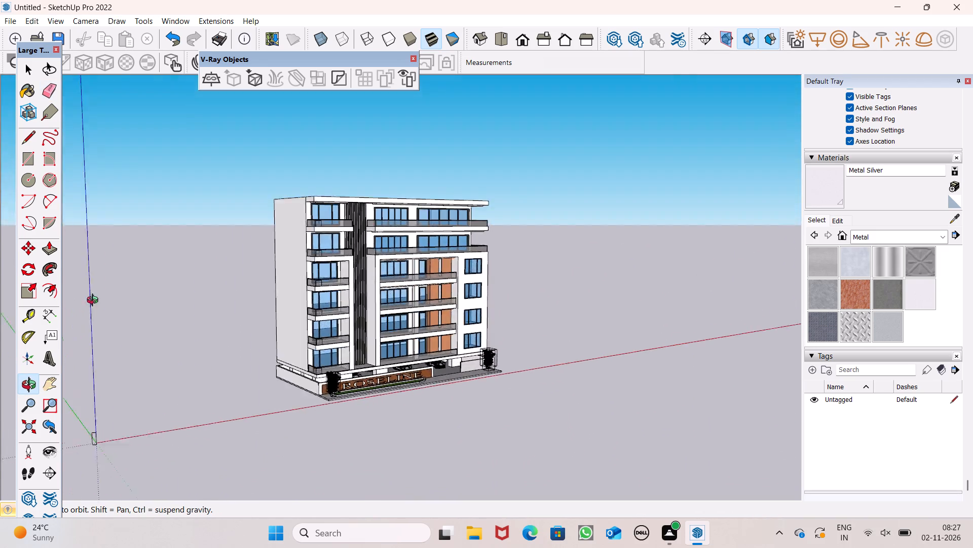
pyautogui.moveTo(95, 301); pyautogui.dragTo(158, 300, button='middle')
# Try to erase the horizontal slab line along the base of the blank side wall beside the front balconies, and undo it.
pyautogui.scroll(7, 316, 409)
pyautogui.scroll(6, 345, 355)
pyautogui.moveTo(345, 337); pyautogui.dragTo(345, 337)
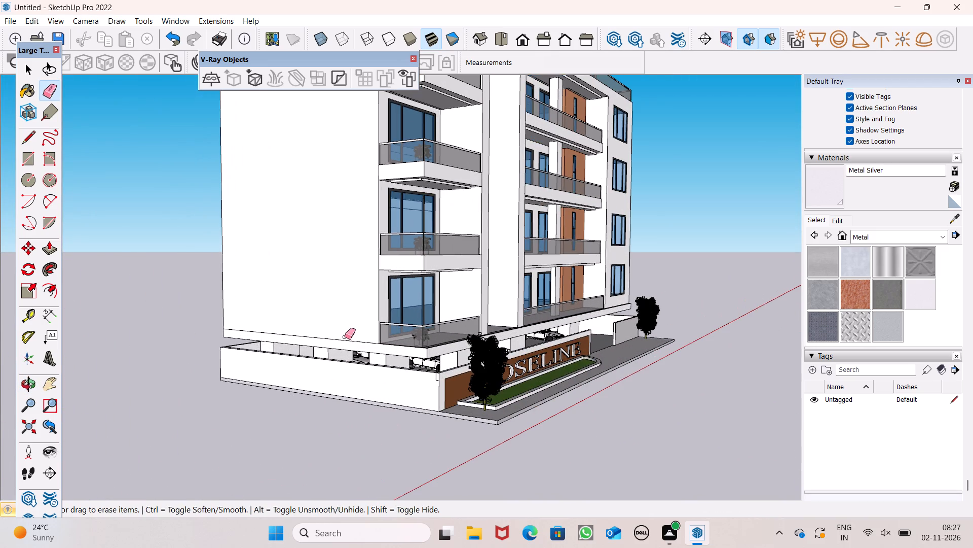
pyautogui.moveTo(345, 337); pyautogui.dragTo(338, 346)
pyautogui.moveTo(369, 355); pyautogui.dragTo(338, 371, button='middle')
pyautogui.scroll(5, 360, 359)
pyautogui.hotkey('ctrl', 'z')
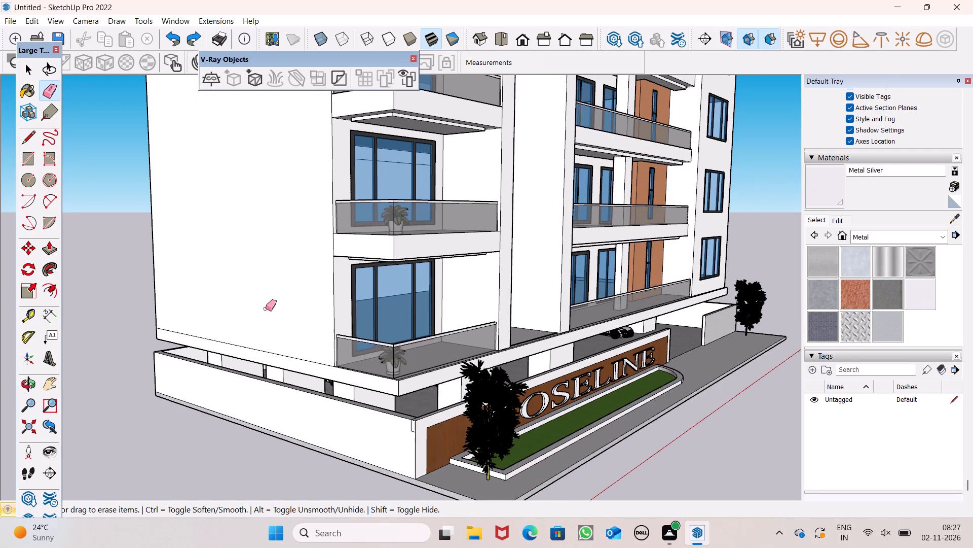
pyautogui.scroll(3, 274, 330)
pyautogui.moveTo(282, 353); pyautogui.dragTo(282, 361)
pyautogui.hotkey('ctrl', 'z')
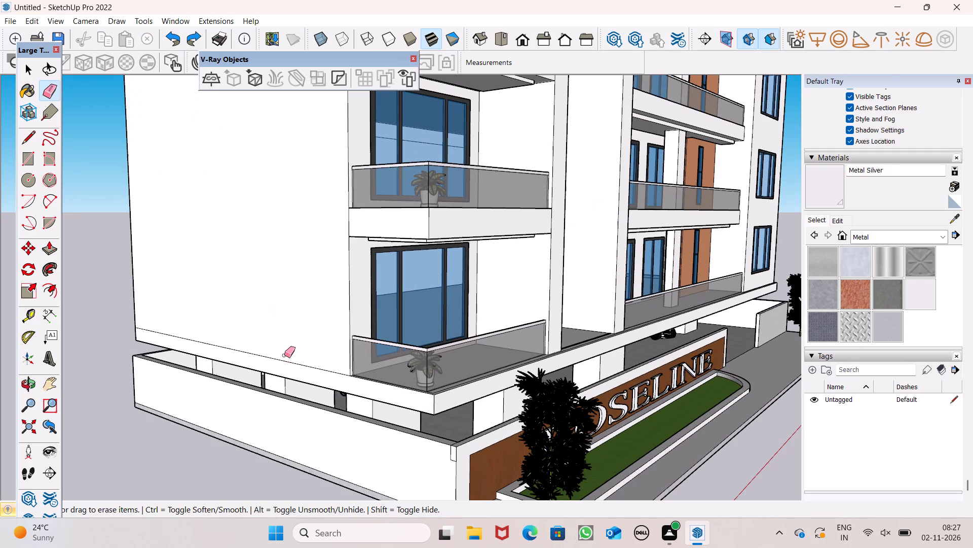
# Examine the side wall's base, the ROSELINE sign wall and the complete front facade with its balcony railings.
pyautogui.press('space')
pyautogui.scroll(-6, 315, 320)
pyautogui.moveTo(387, 381); pyautogui.dragTo(489, 454, button='middle')
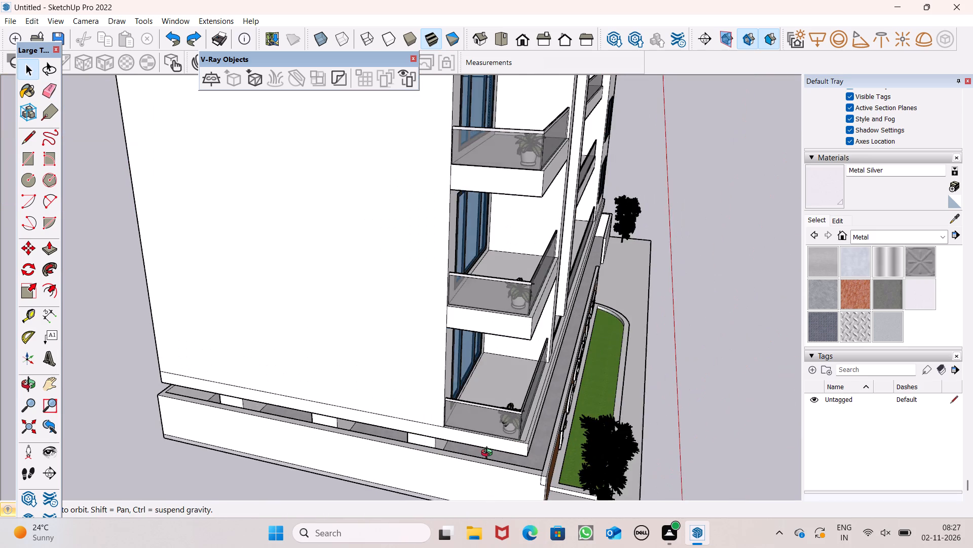
pyautogui.moveTo(489, 454); pyautogui.dragTo(332, 359, button='middle')
pyautogui.scroll(-6, 491, 332)
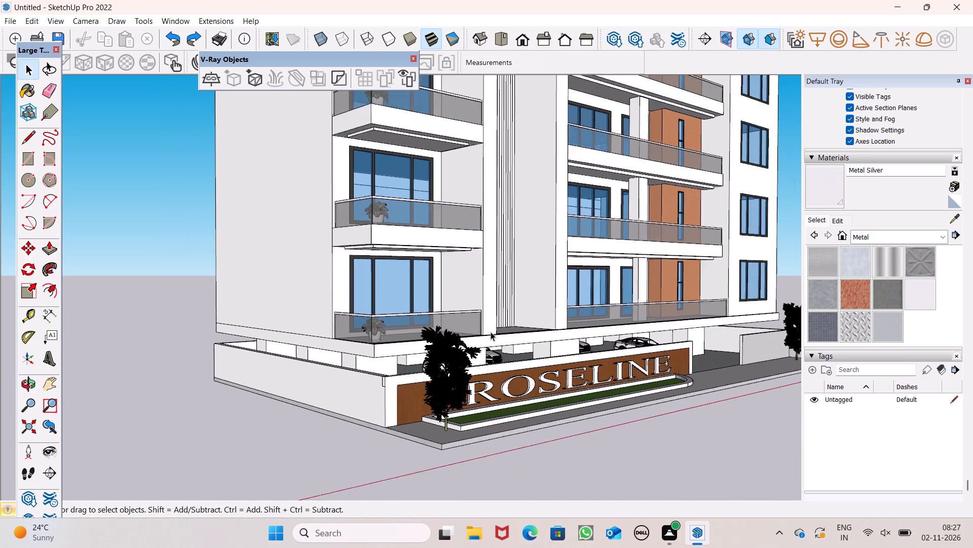
pyautogui.scroll(-14, 480, 328)
pyautogui.scroll(-13, 502, 322)
pyautogui.scroll(1, 611, 416)
pyautogui.moveTo(611, 416); pyautogui.dragTo(611, 417, button='middle')
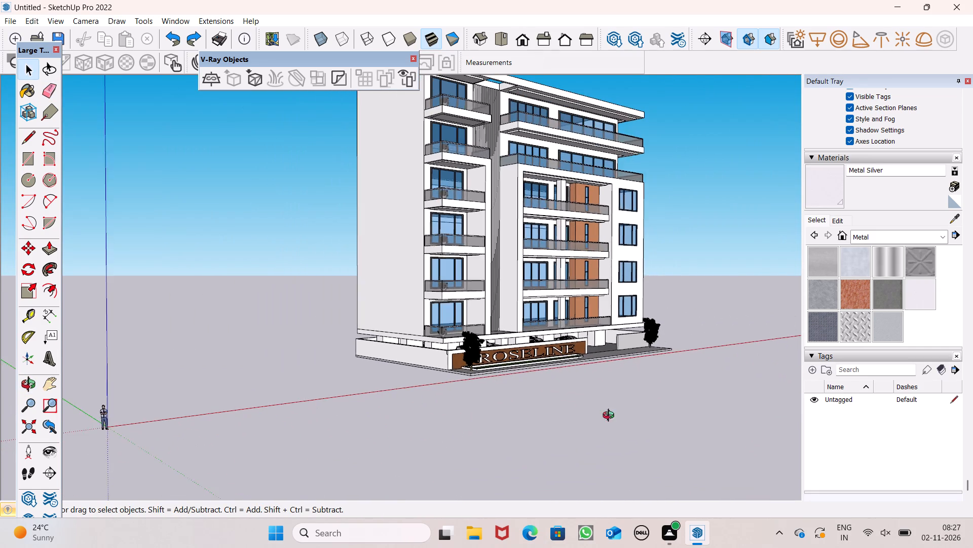
pyautogui.moveTo(611, 417); pyautogui.dragTo(438, 439, button='middle')
pyautogui.scroll(-8, 453, 432)
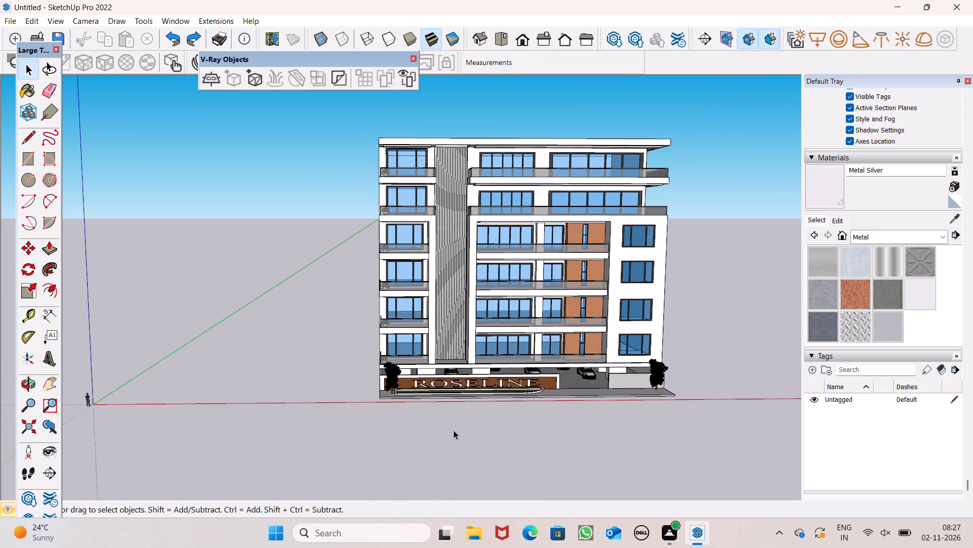
pyautogui.scroll(-1, 454, 430)
pyautogui.moveTo(477, 429); pyautogui.dragTo(462, 417, button='middle')
pyautogui.scroll(5, 479, 412)
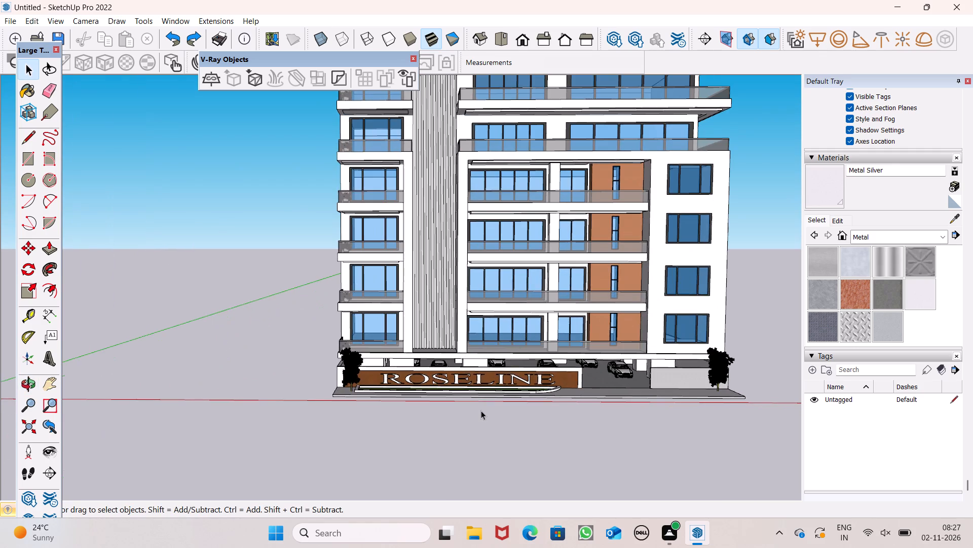
pyautogui.scroll(-5, 515, 357)
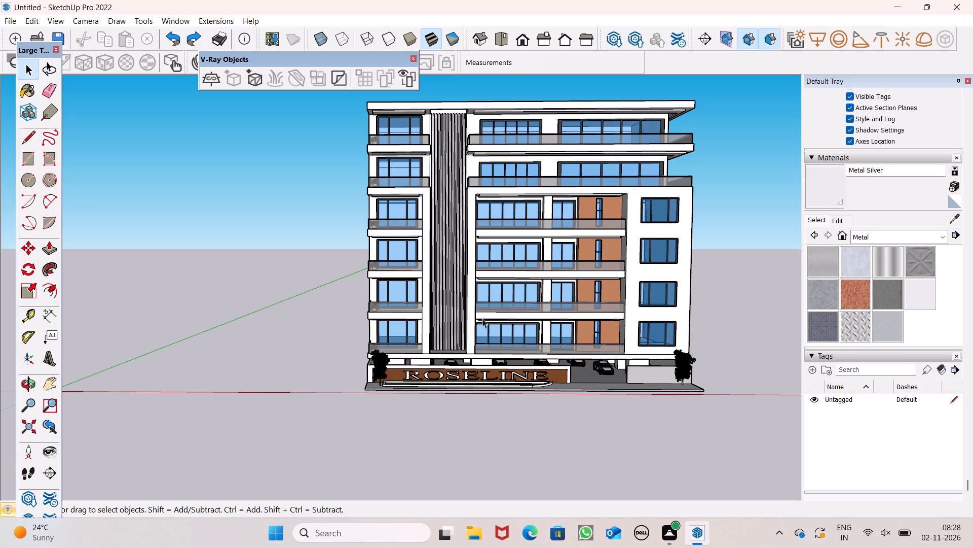
pyautogui.scroll(-7, 642, 367)
pyautogui.scroll(7, 790, 333)
pyautogui.scroll(5, 712, 322)
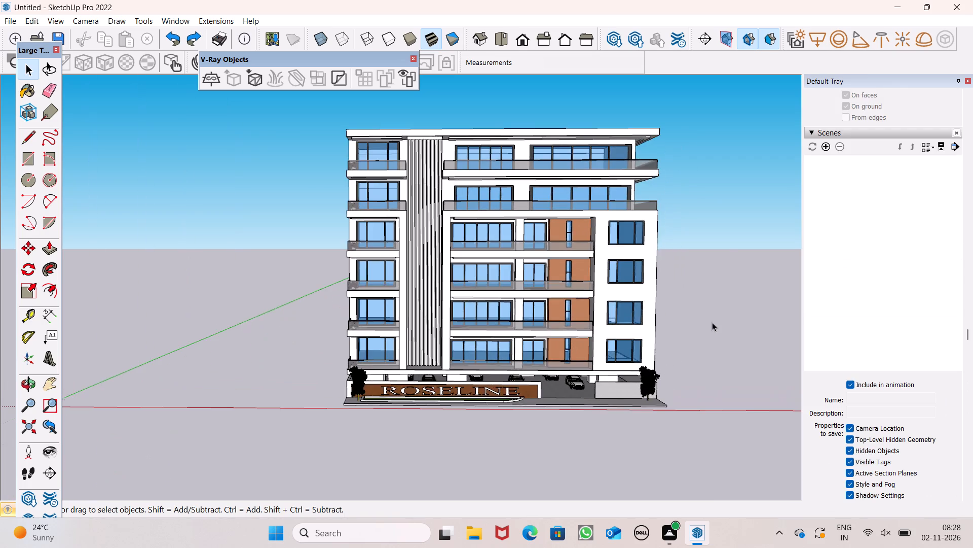
pyautogui.scroll(-4, 613, 310)
pyautogui.scroll(6, 510, 242)
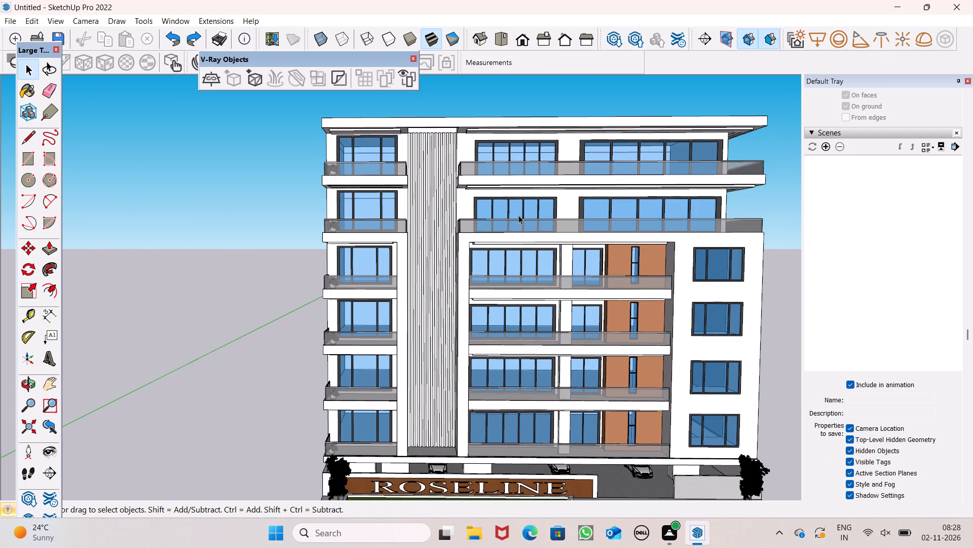
pyautogui.scroll(-2, 449, 248)
pyautogui.scroll(2, 634, 264)
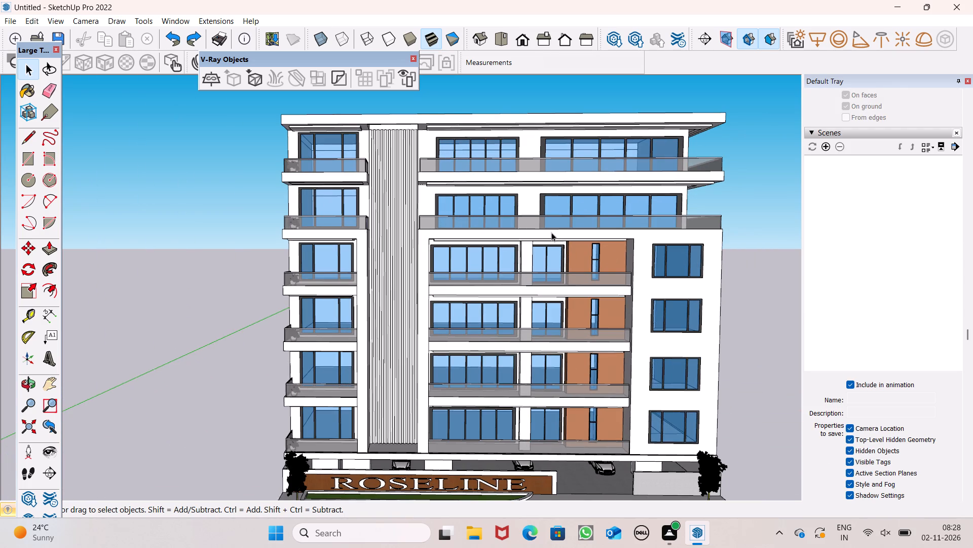
pyautogui.scroll(1, 589, 232)
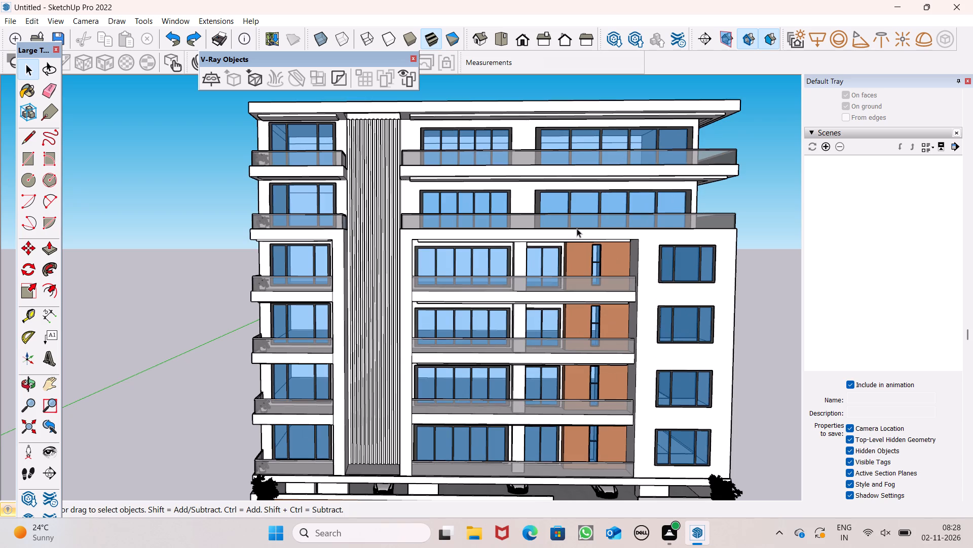
# Save the model as "roseline apartment" in the Documents folder as a SketchUp model.
pyautogui.hotkey('ctrl', 's')
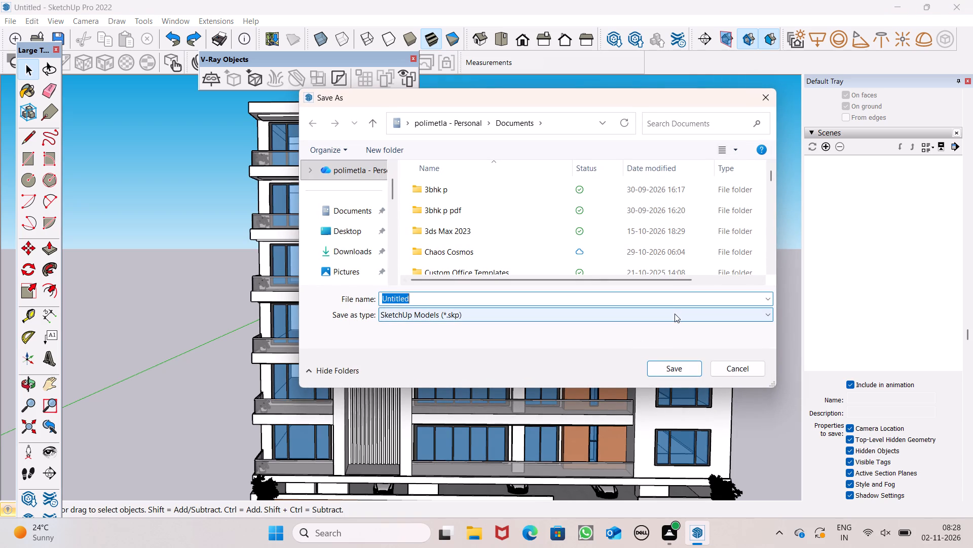
pyautogui.press('BackSpace')
pyautogui.write('rose')
pyautogui.write('li')
pyautogui.press('n')
pyautogui.press('e')
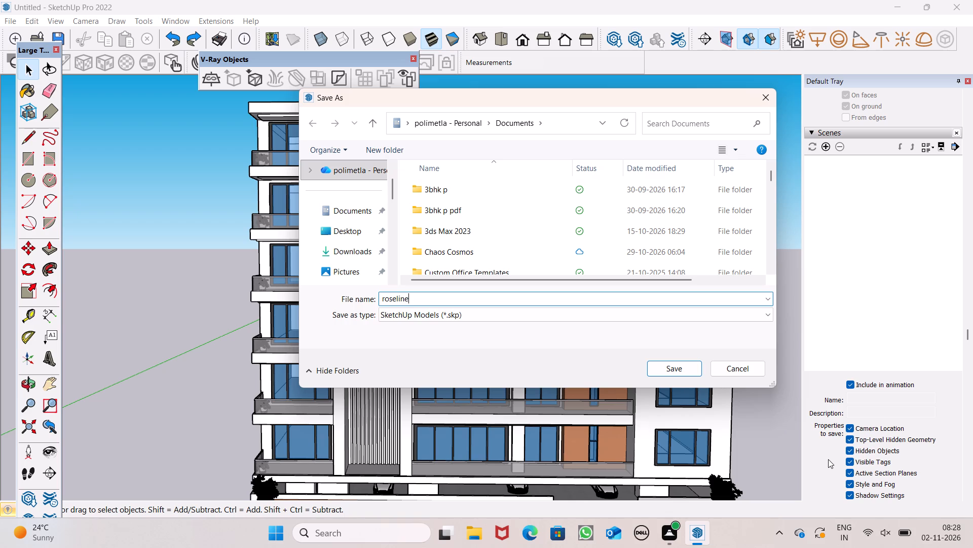
pyautogui.press('space')
pyautogui.press('a')
pyautogui.write('pa')
pyautogui.press('r')
pyautogui.press('t')
pyautogui.press('m')
pyautogui.write('ent')
pyautogui.press('Return')
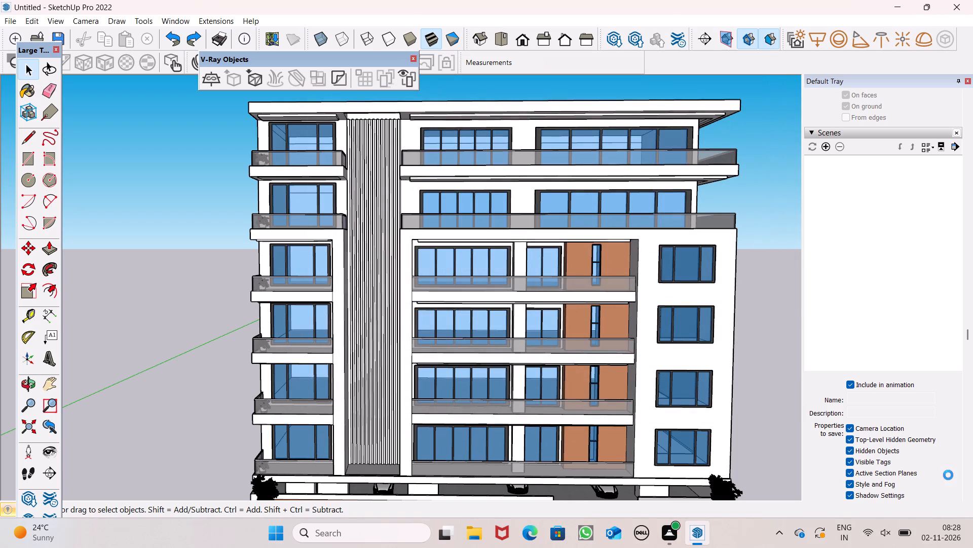
# Export the full front view of the building as a 2D JPEG image named "roseline apartment" to the Documents folder.
pyautogui.scroll(-2, 470, 302)
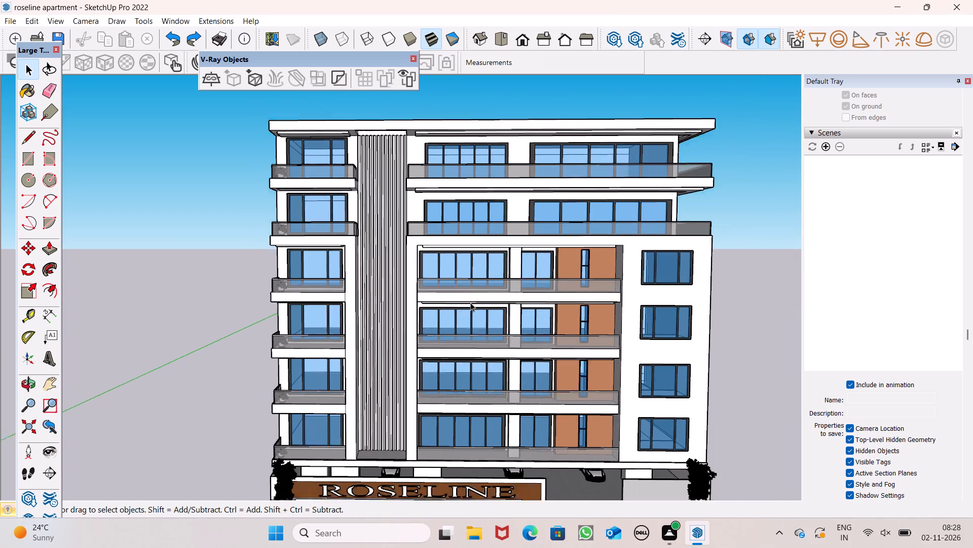
pyautogui.scroll(-2, 471, 270)
pyautogui.moveTo(591, 357); pyautogui.dragTo(594, 339, button='middle')
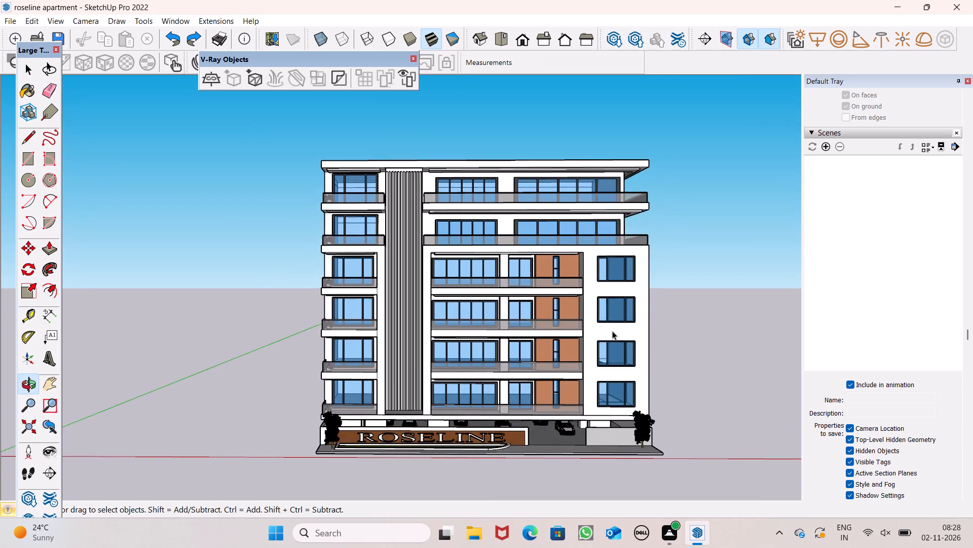
pyautogui.scroll(1, 616, 329)
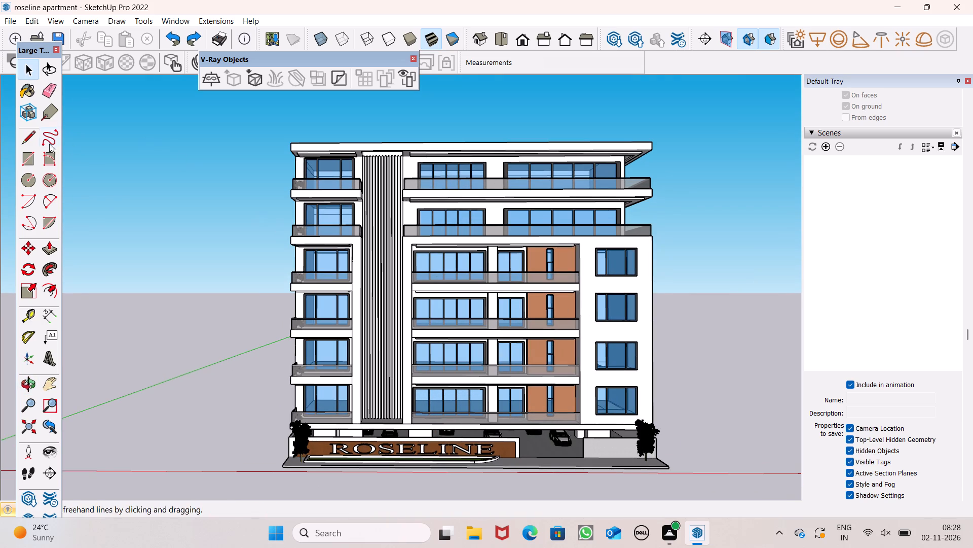
pyautogui.click(13, 24)
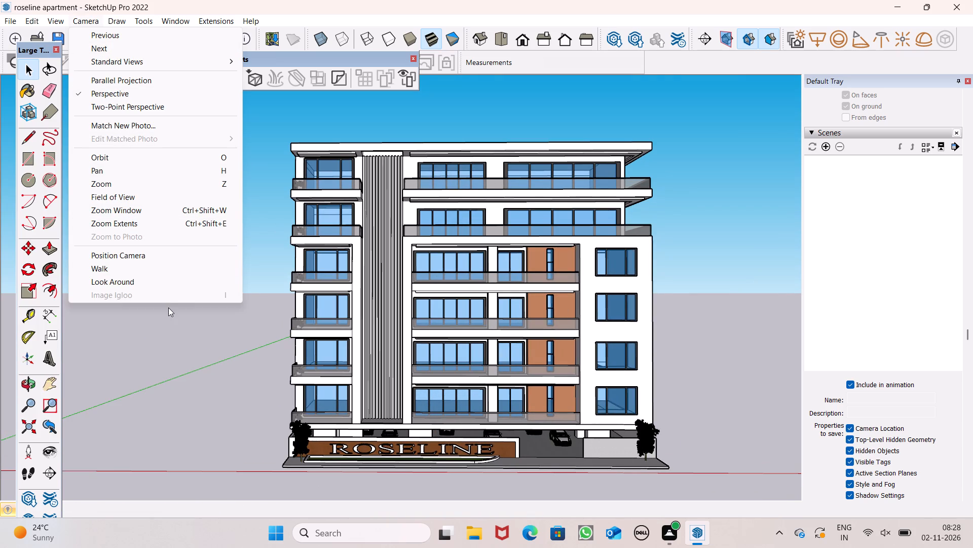
pyautogui.click(8, 18)
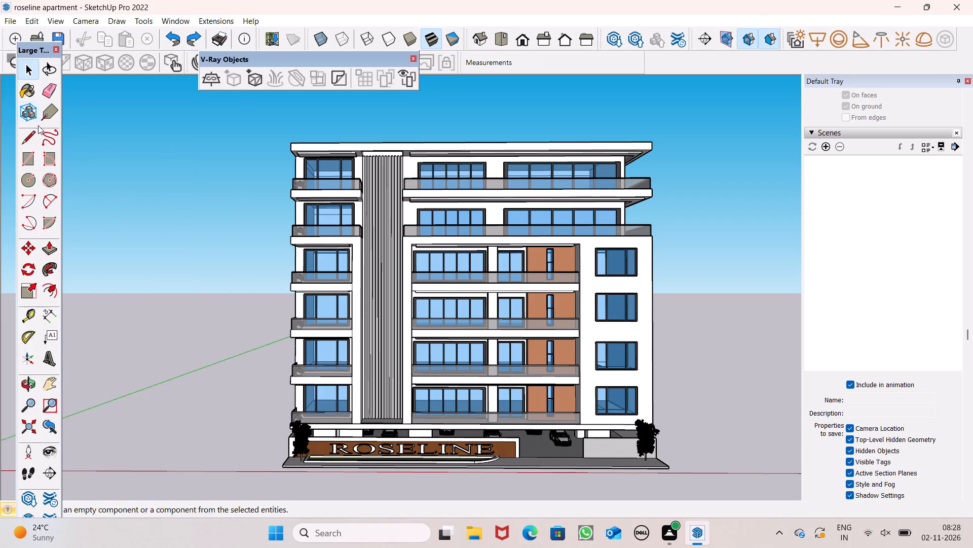
pyautogui.click(11, 26)
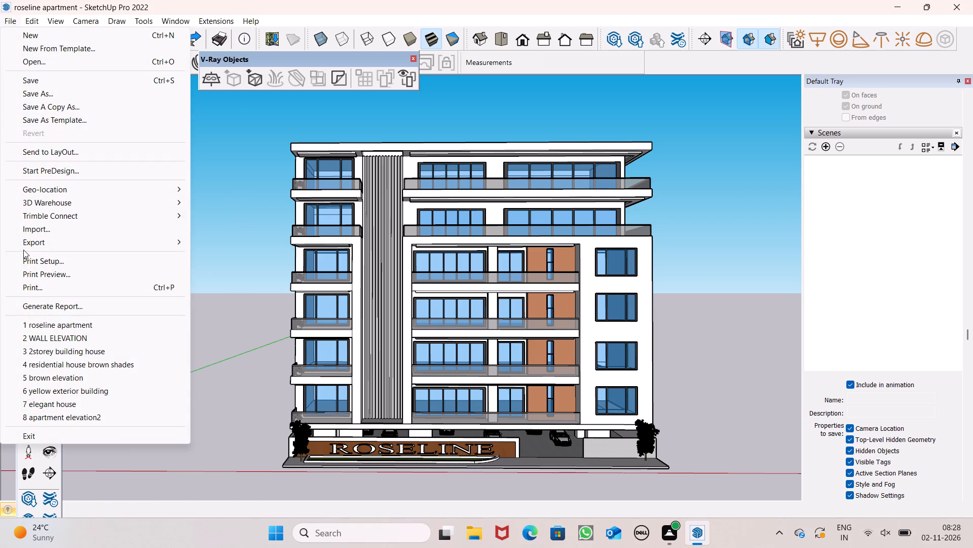
pyautogui.click(25, 246)
pyautogui.click(254, 256)
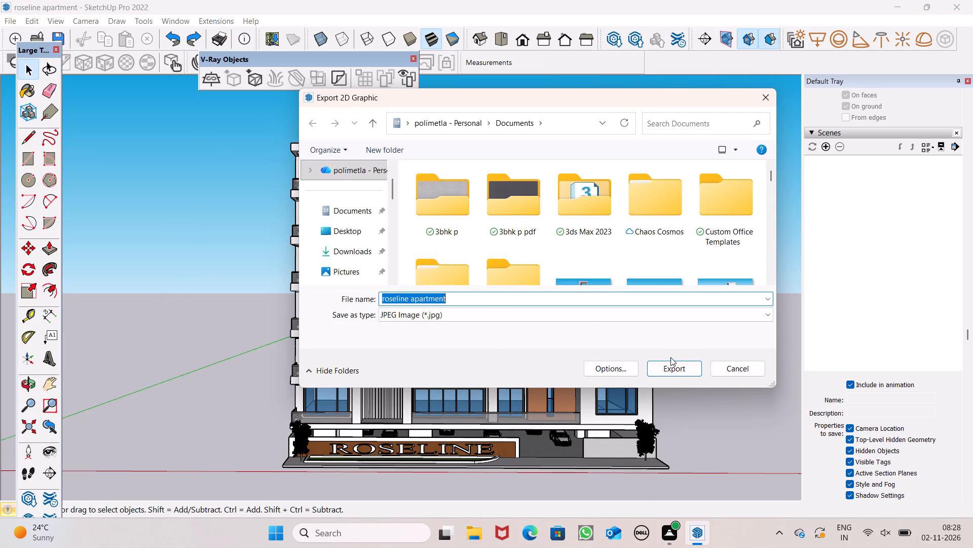
pyautogui.click(668, 374)
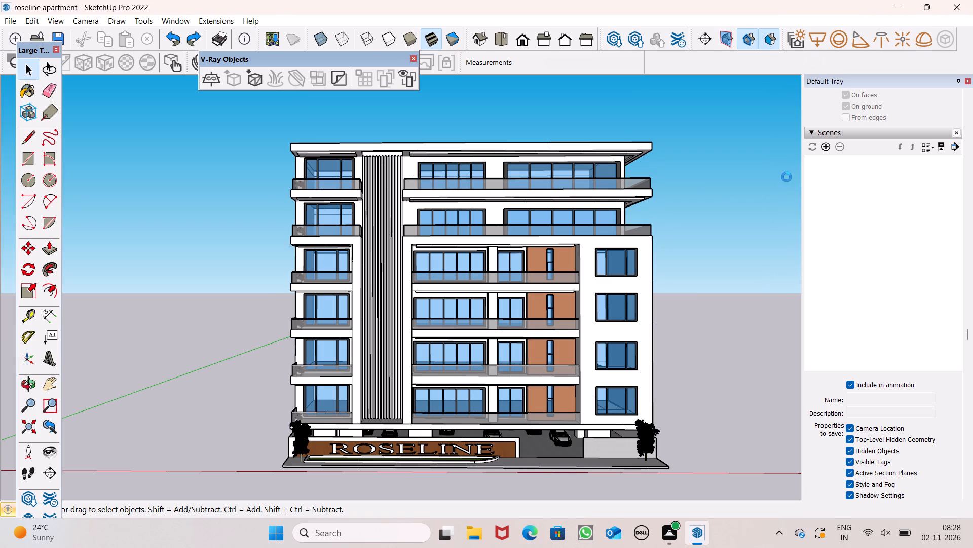